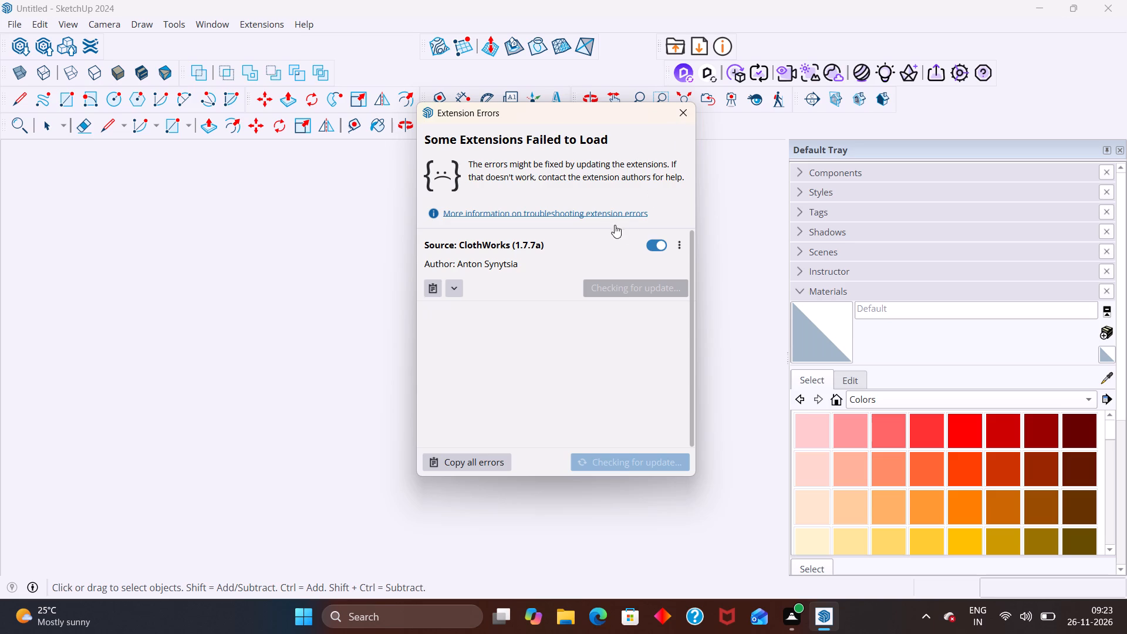
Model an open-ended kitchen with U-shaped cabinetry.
Dismiss the Extension Errors window about the ClothWorks extension.
click(683, 112)
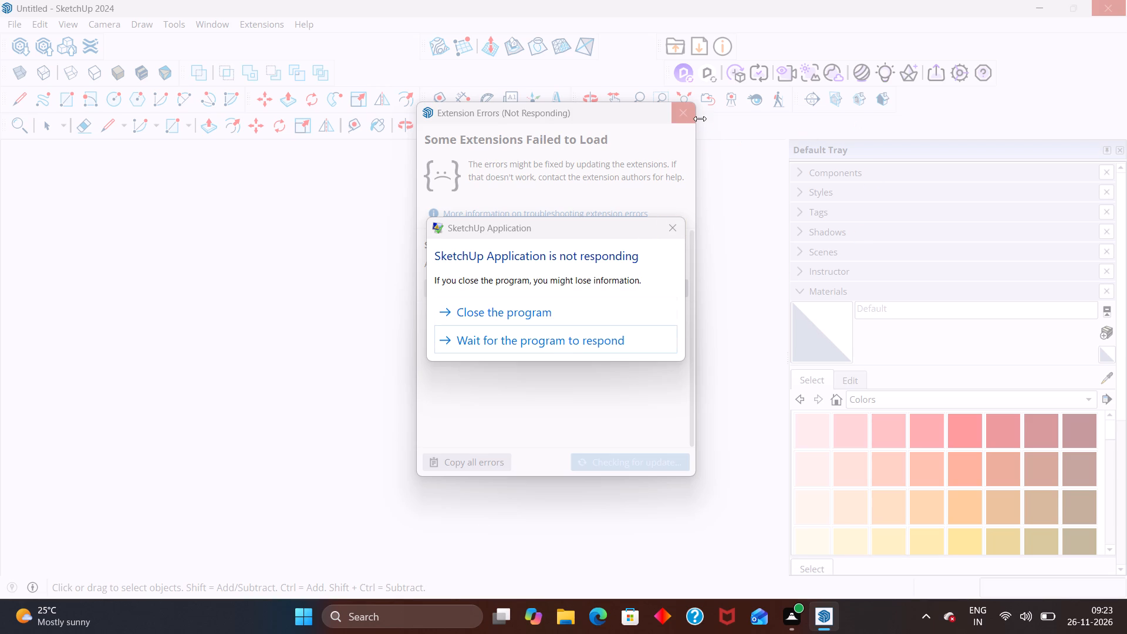
Force the unresponsive SketchUp application to close and cancel the problem report to Microsoft.
click(535, 316)
click(656, 329)
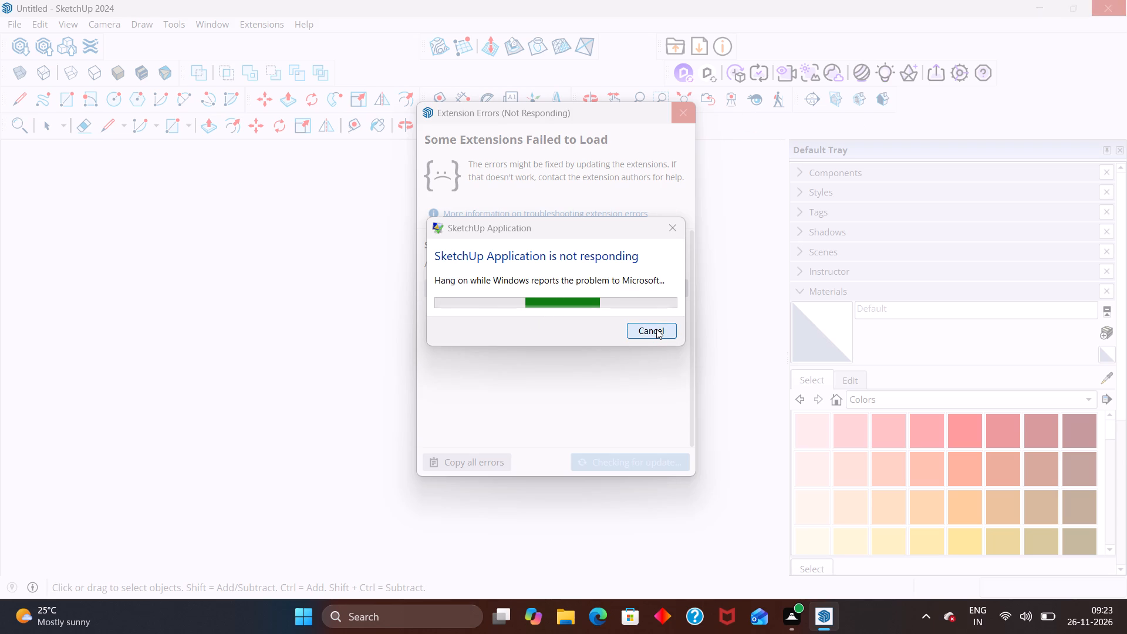
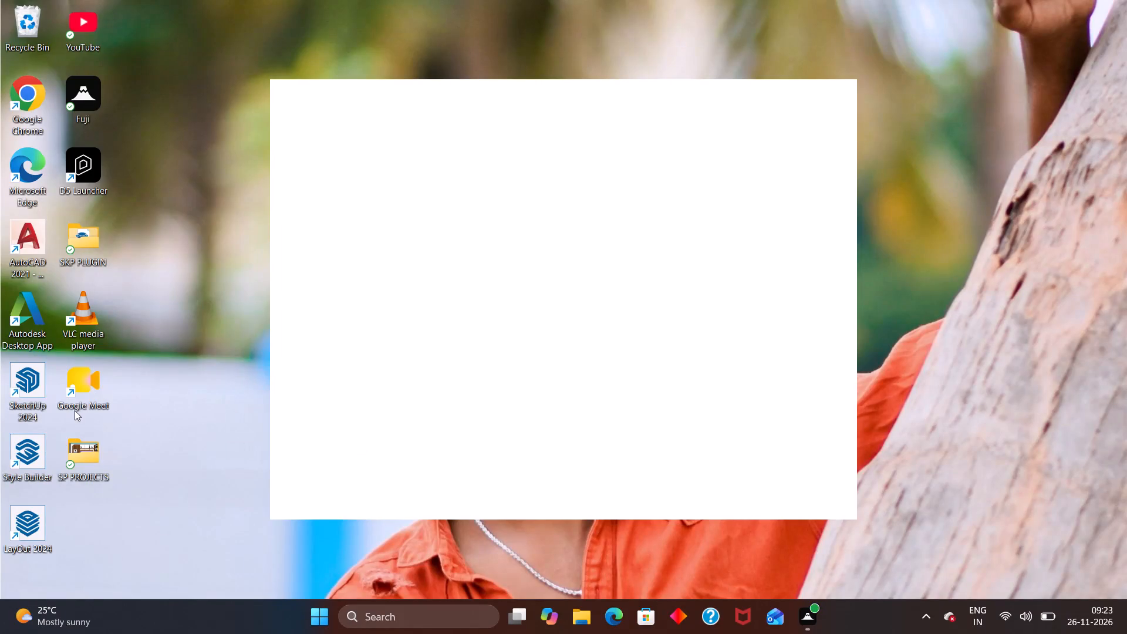
Relaunch SketchUp 2024 from the desktop and bring its welcome window to the front.
double_click(40, 394)
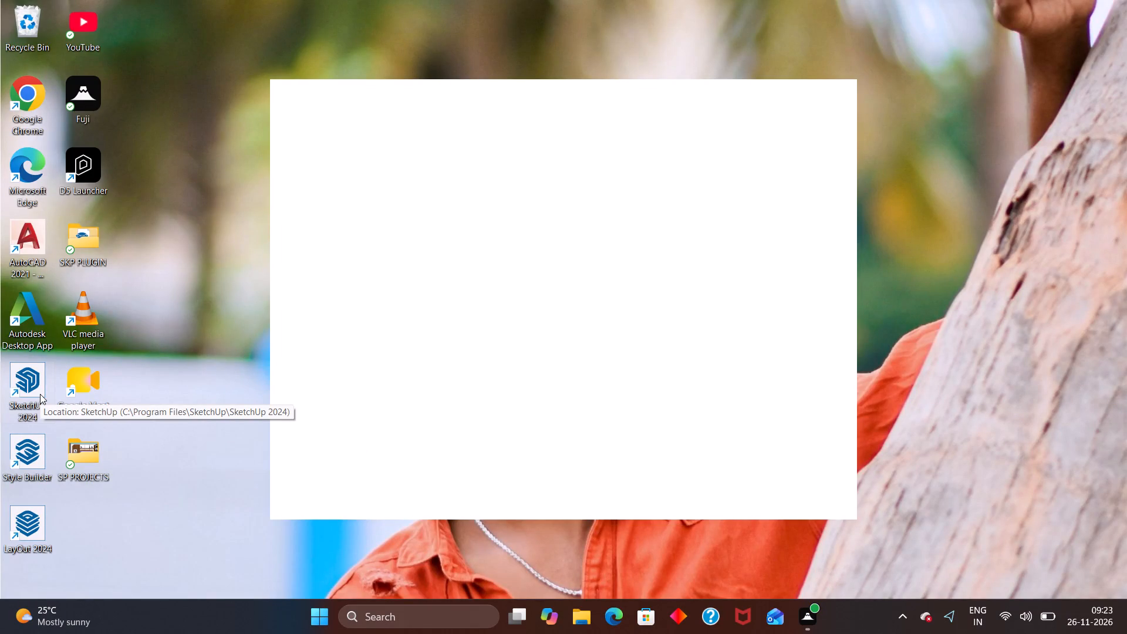
double_click(26, 384)
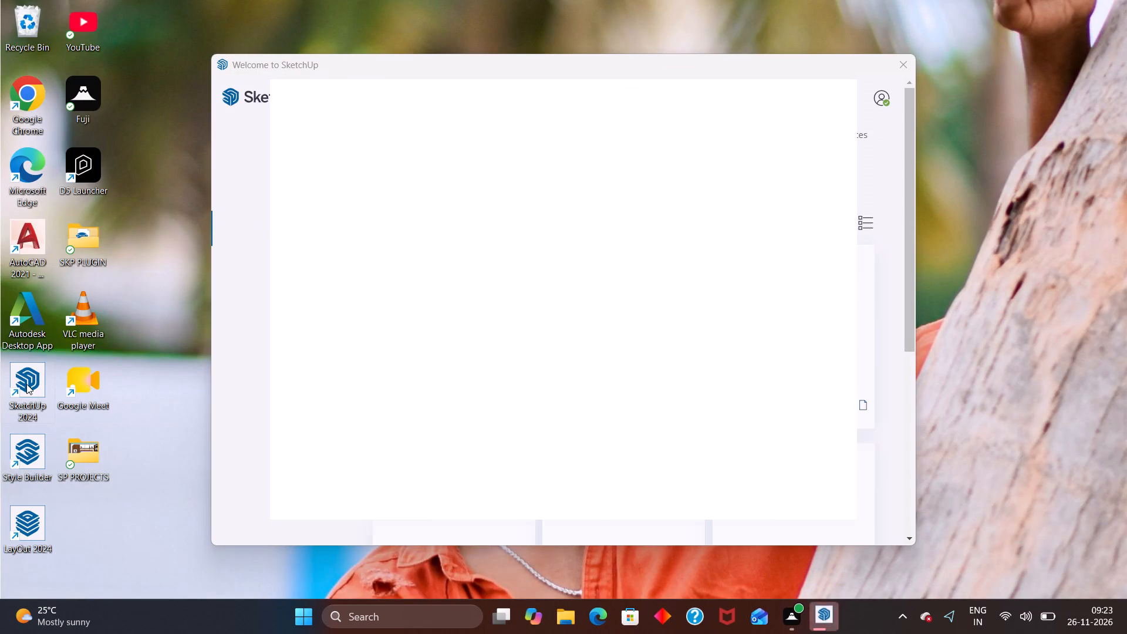
click(884, 185)
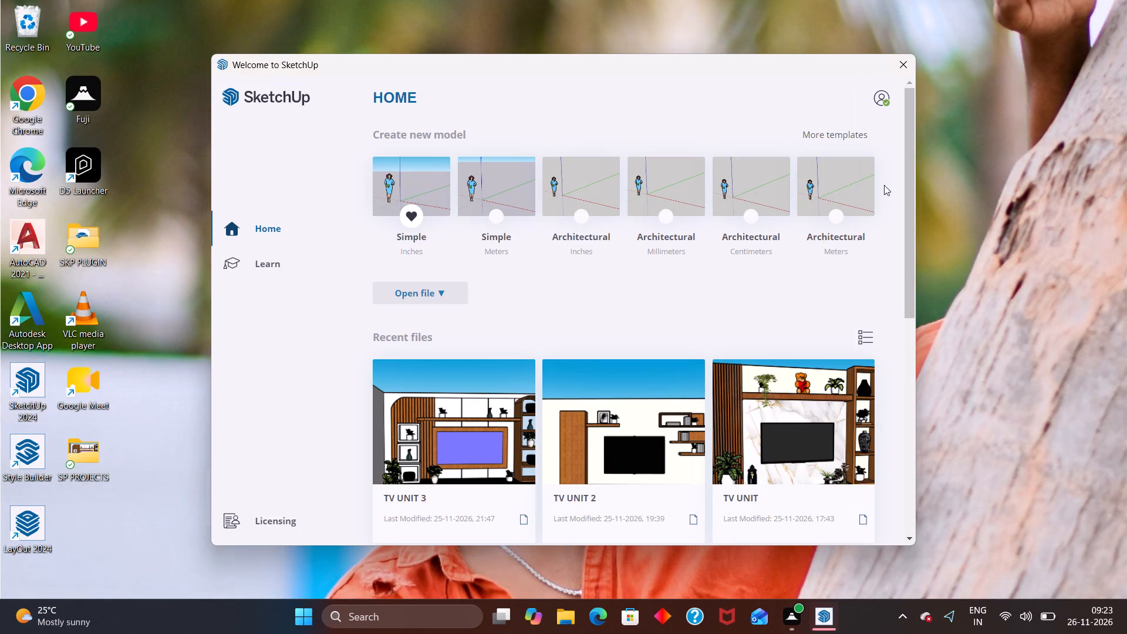
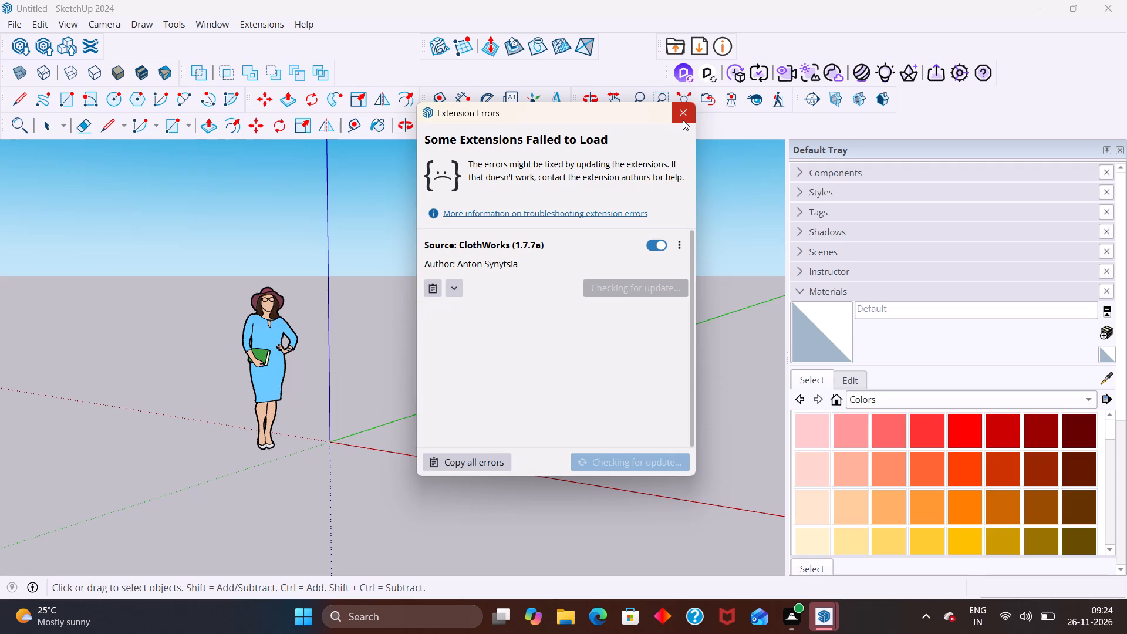
Dismiss the Extension Errors, D5 Lite new version and Open and Close Shutters licence windows.
click(683, 120)
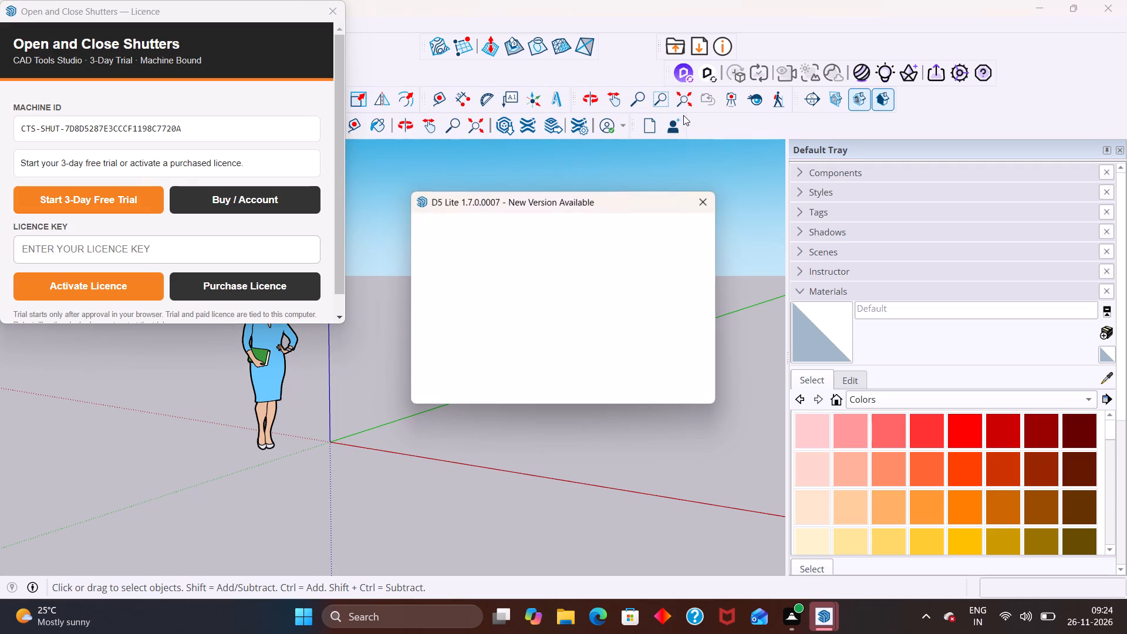
click(654, 364)
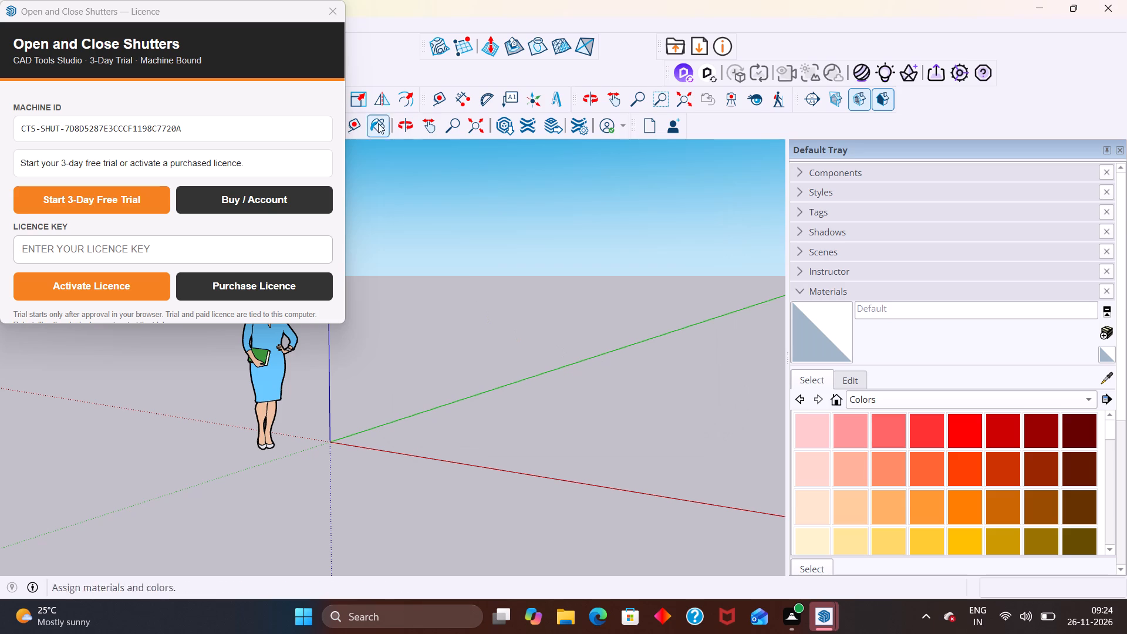
click(335, 8)
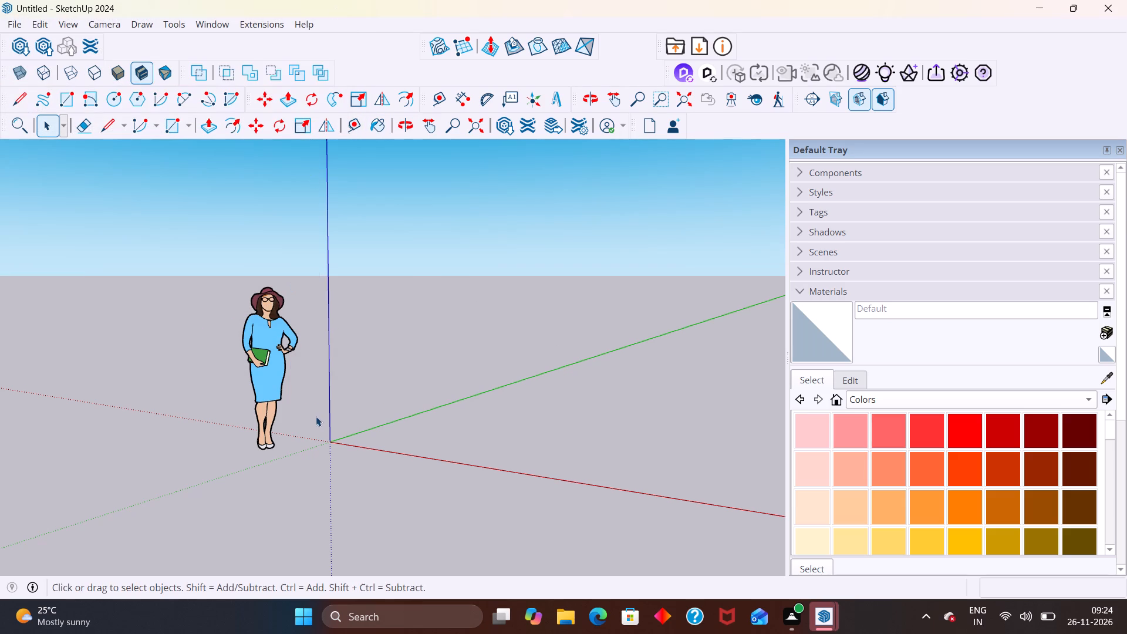
Delete the default human figure standing near the origin.
click(253, 352)
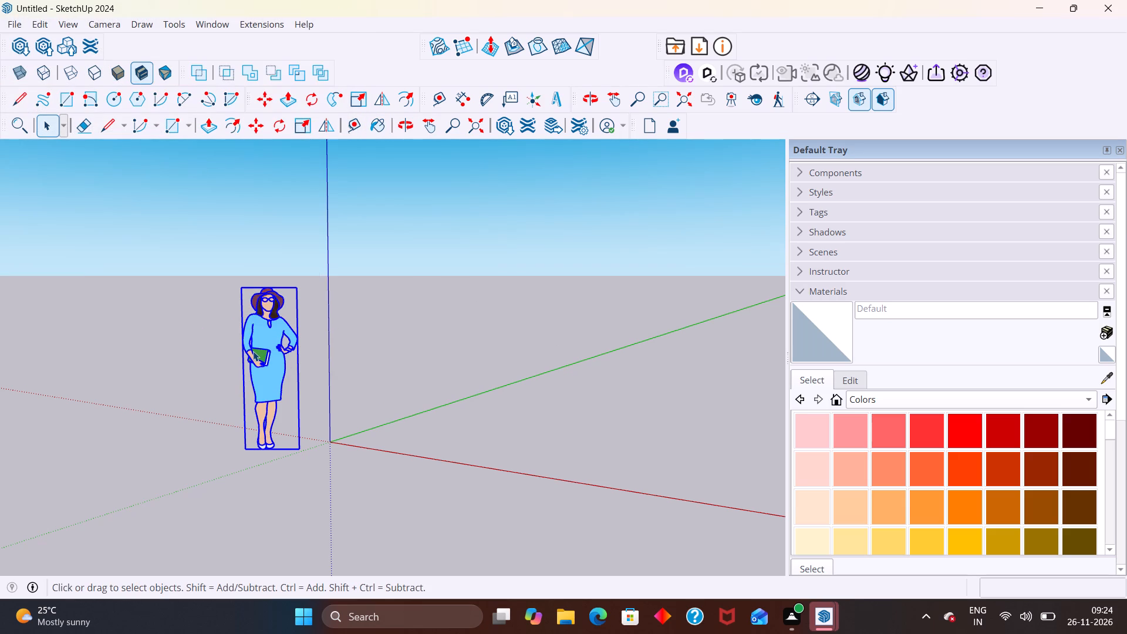
key(Delete)
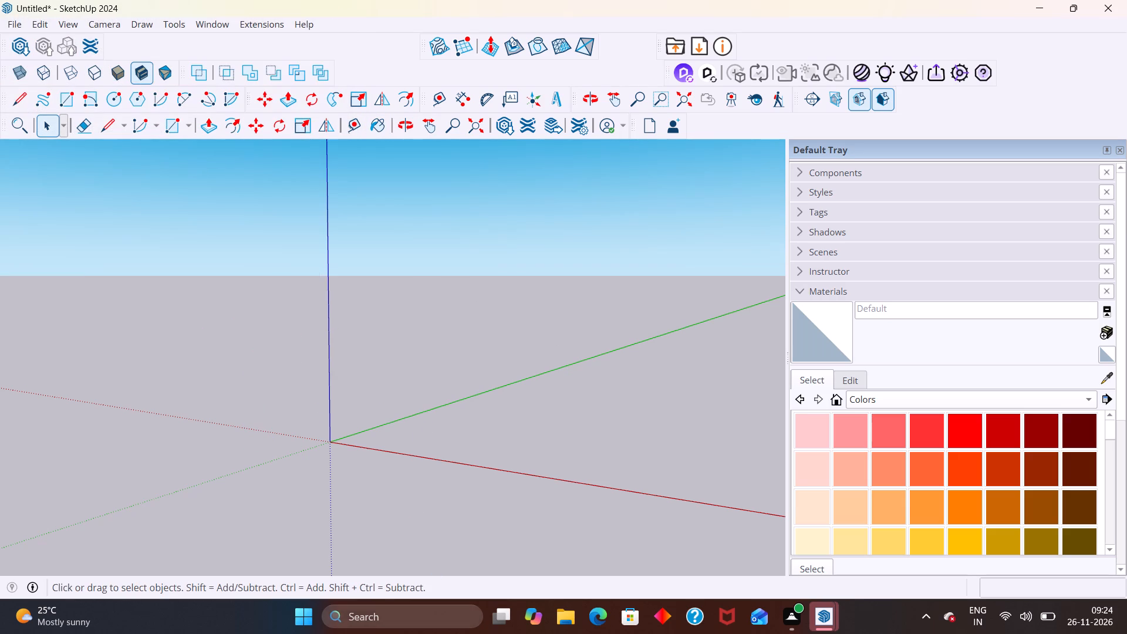
Launch Google Chrome from the recent Windows searches.
click(420, 625)
click(433, 173)
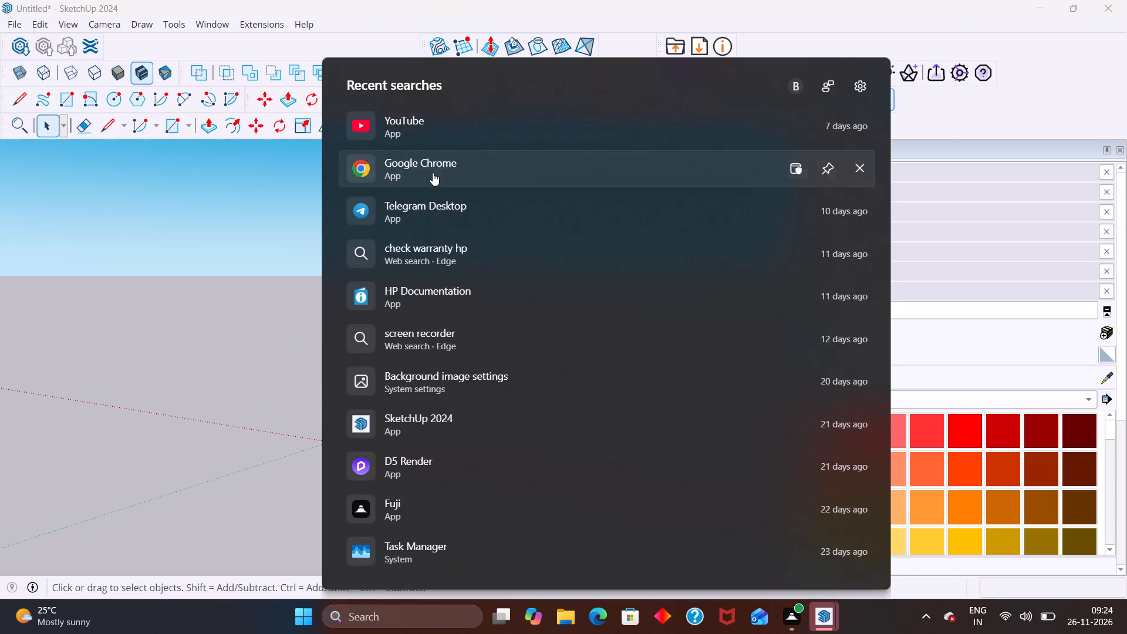
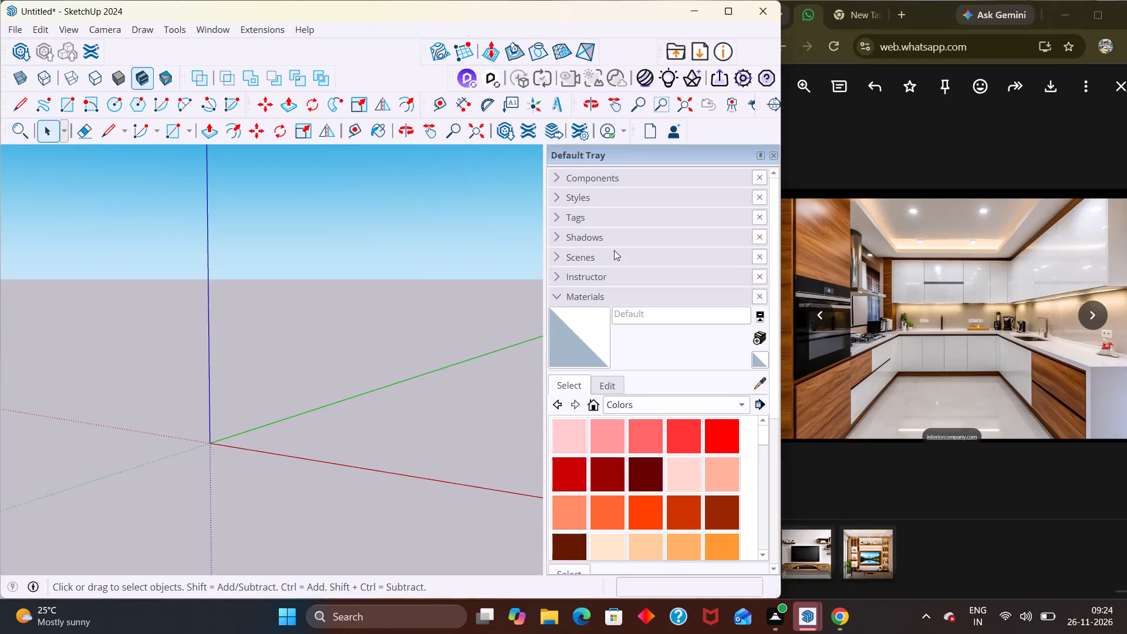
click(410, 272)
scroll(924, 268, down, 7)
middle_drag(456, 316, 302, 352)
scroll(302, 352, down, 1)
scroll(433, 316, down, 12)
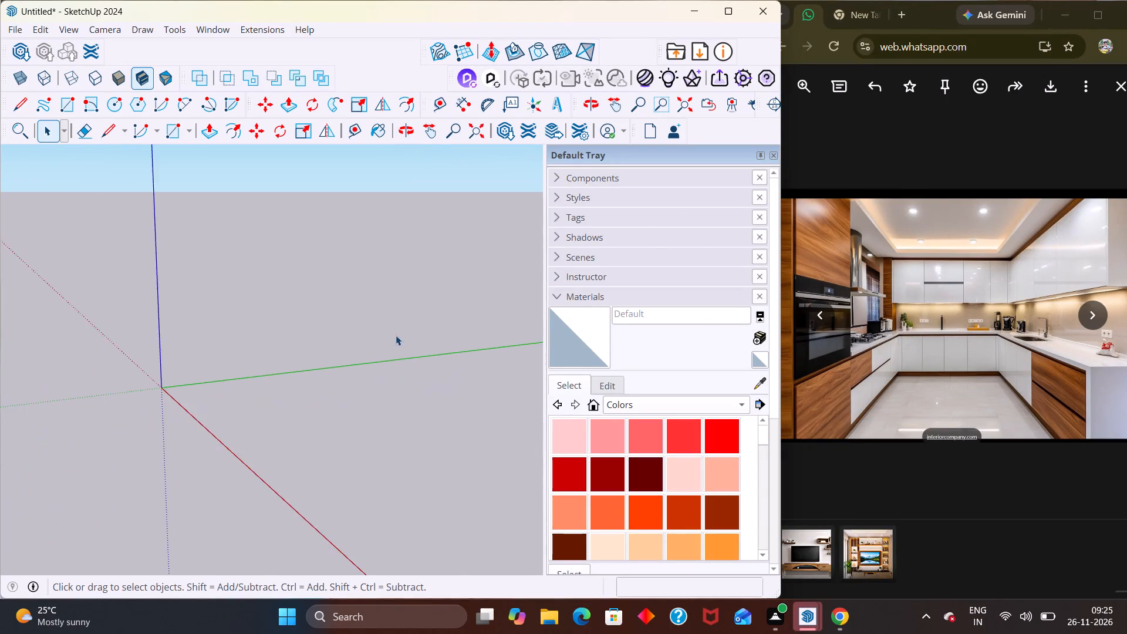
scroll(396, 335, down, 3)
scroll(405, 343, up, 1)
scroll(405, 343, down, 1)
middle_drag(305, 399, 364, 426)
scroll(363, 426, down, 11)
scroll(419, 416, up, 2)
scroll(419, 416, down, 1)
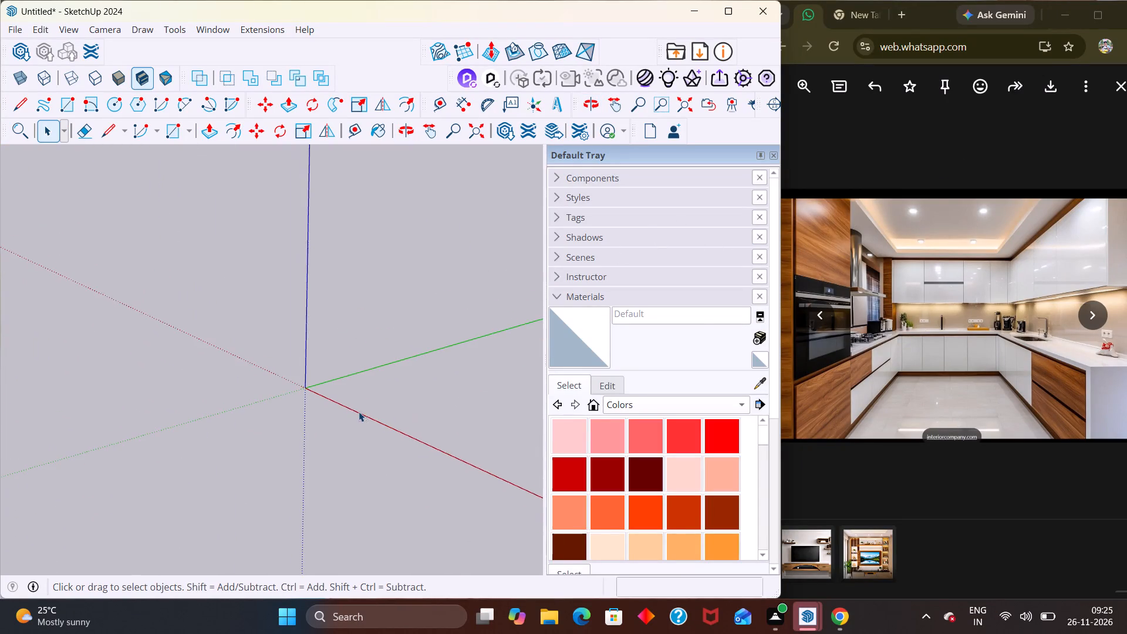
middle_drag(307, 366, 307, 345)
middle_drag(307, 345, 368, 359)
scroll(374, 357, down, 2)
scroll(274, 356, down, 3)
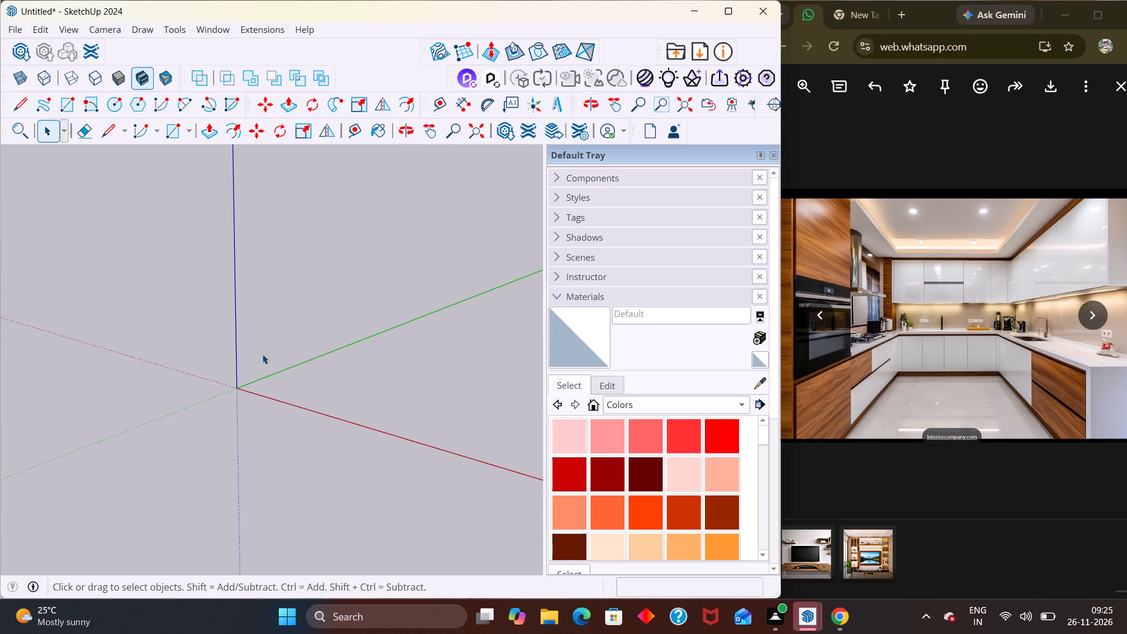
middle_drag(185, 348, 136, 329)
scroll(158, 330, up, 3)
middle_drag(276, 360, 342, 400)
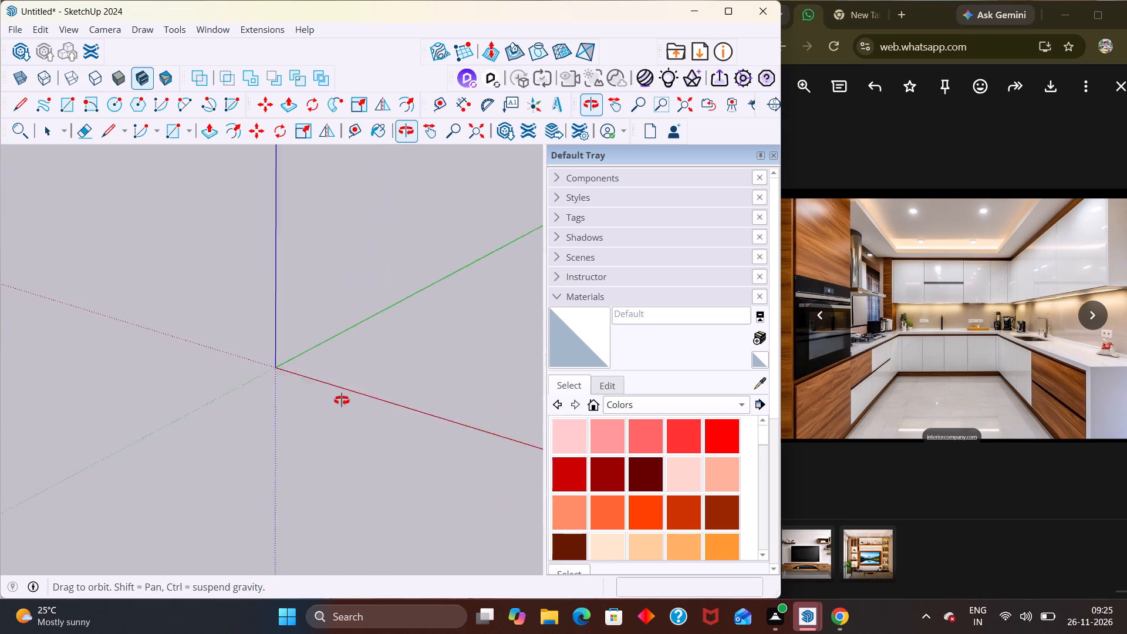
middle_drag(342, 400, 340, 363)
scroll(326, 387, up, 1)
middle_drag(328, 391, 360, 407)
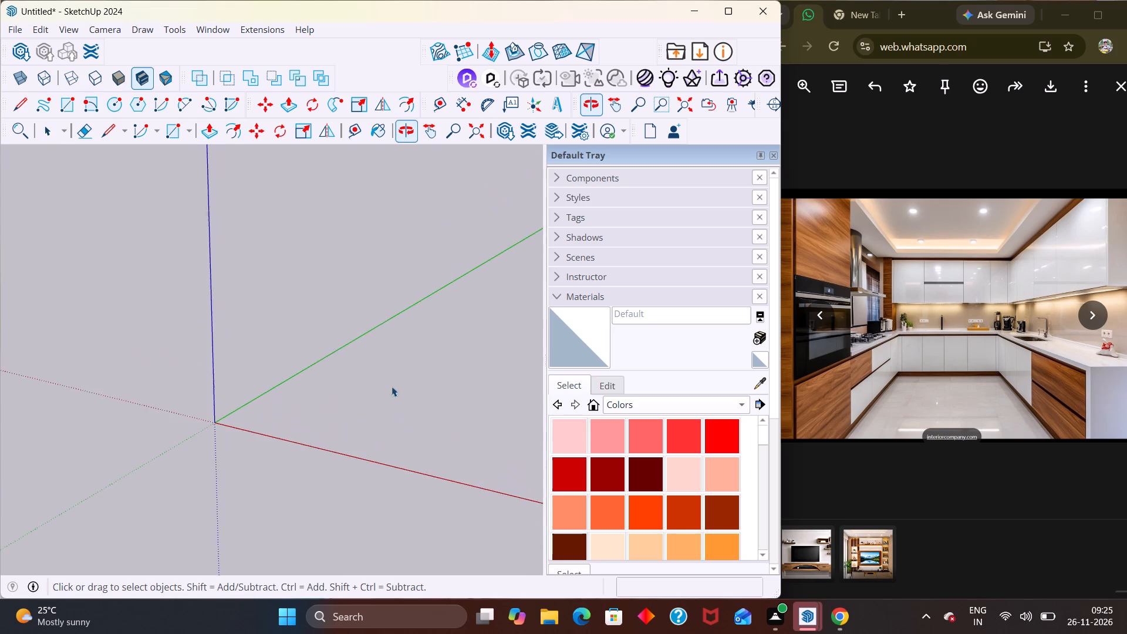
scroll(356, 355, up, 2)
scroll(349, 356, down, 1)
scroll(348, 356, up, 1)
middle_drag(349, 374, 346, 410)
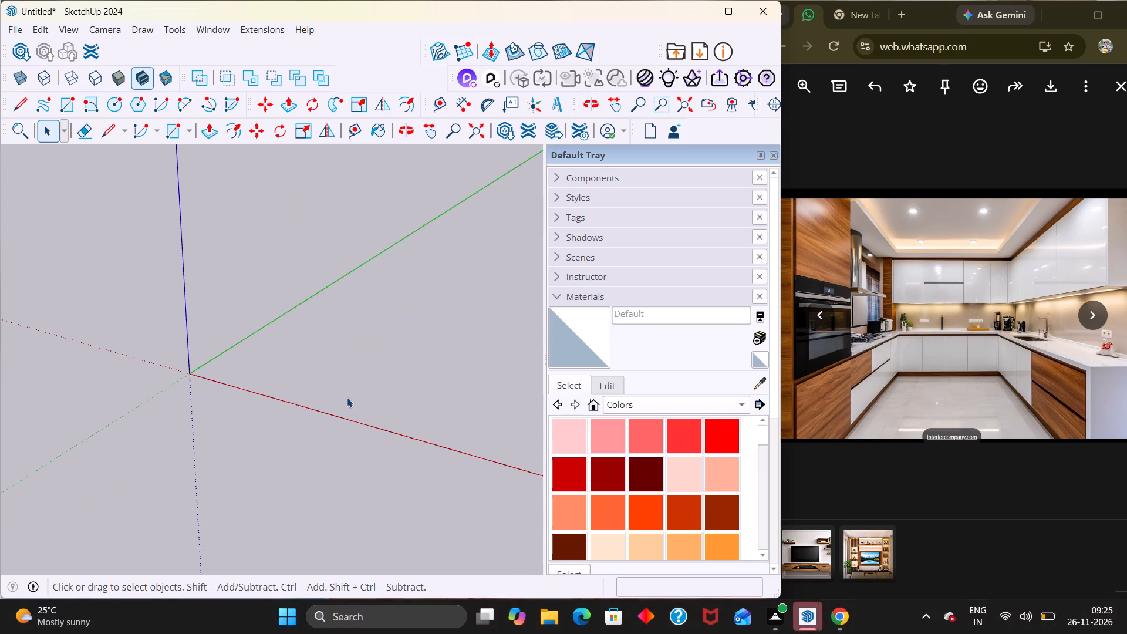
Draw a 9" by 15' rectangle on the ground plane between the red and green axes, its long side parallel to the green axis.
key(r)
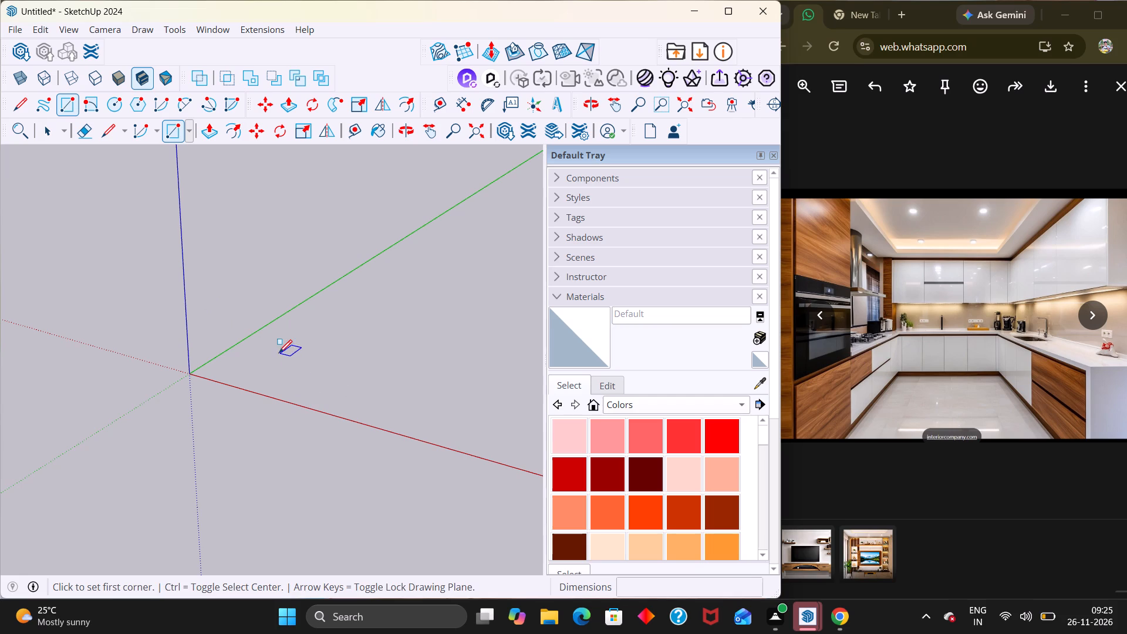
click(279, 353)
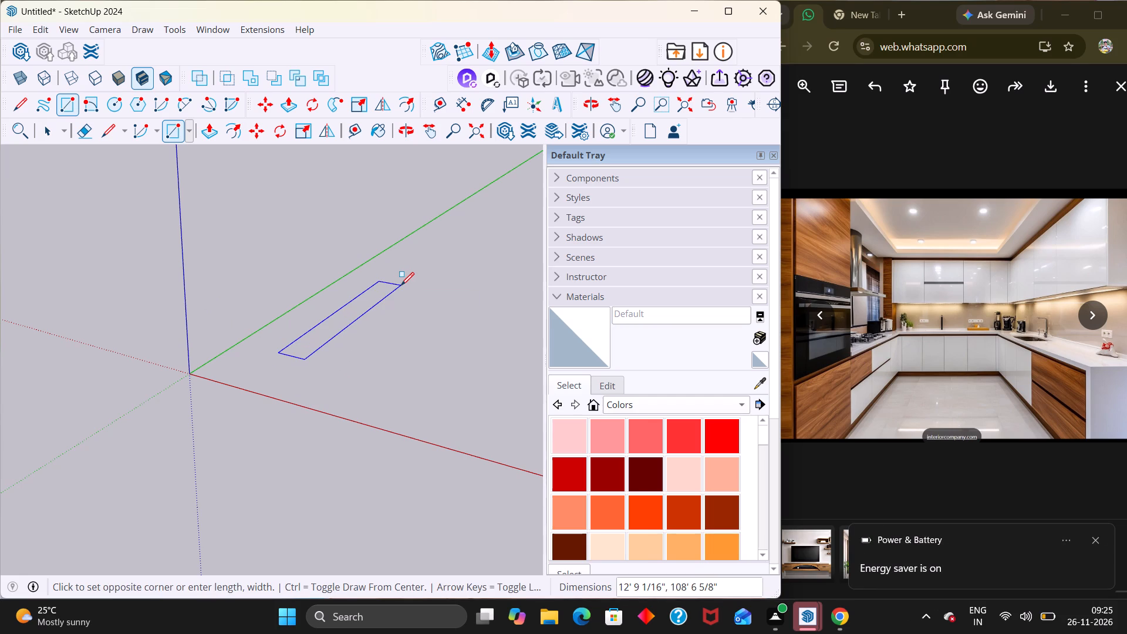
text(9",)
text(15')
key(Return)
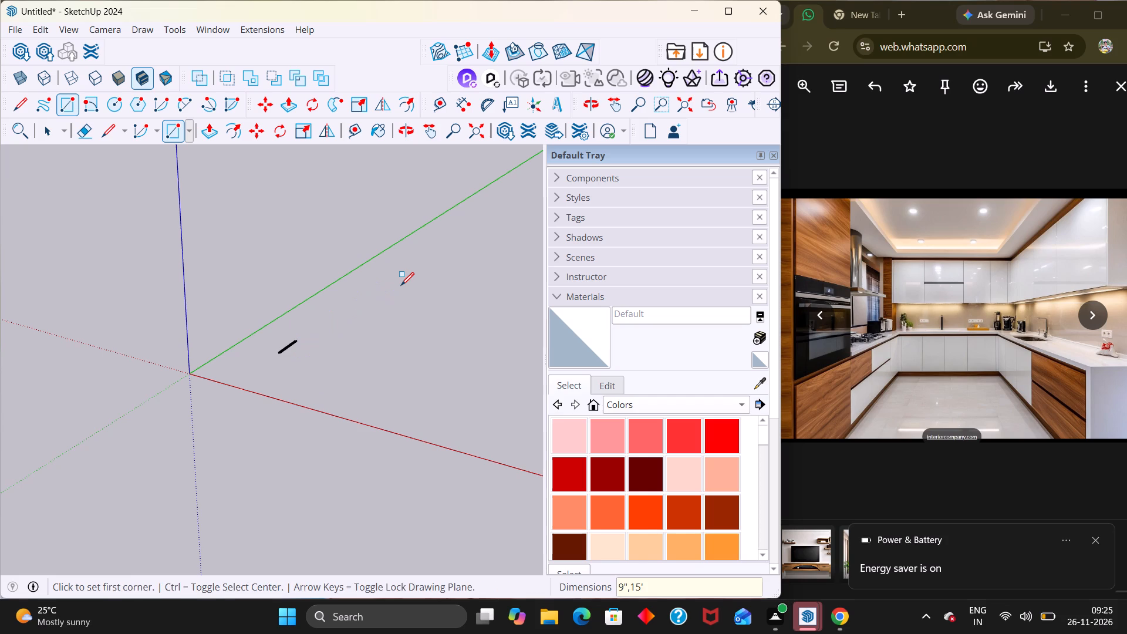
key(space)
Select the whole 9" by 15' rectangle, including its face and all edges.
scroll(286, 296, up, 4)
middle_drag(342, 342, 347, 392)
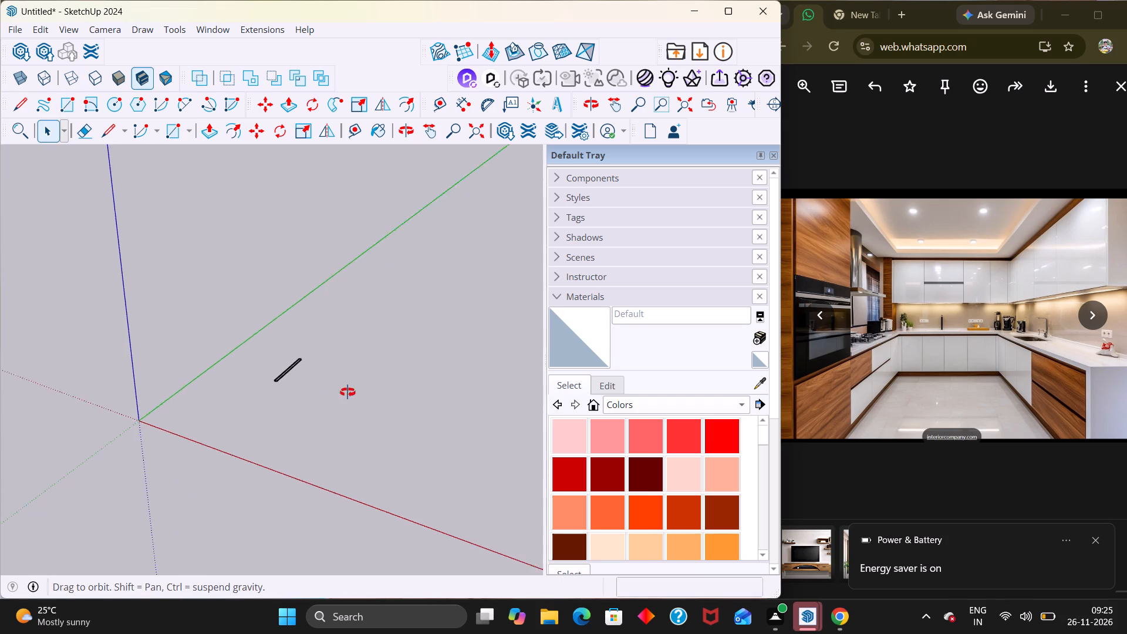
middle_drag(347, 392, 355, 414)
drag(322, 408, 229, 295)
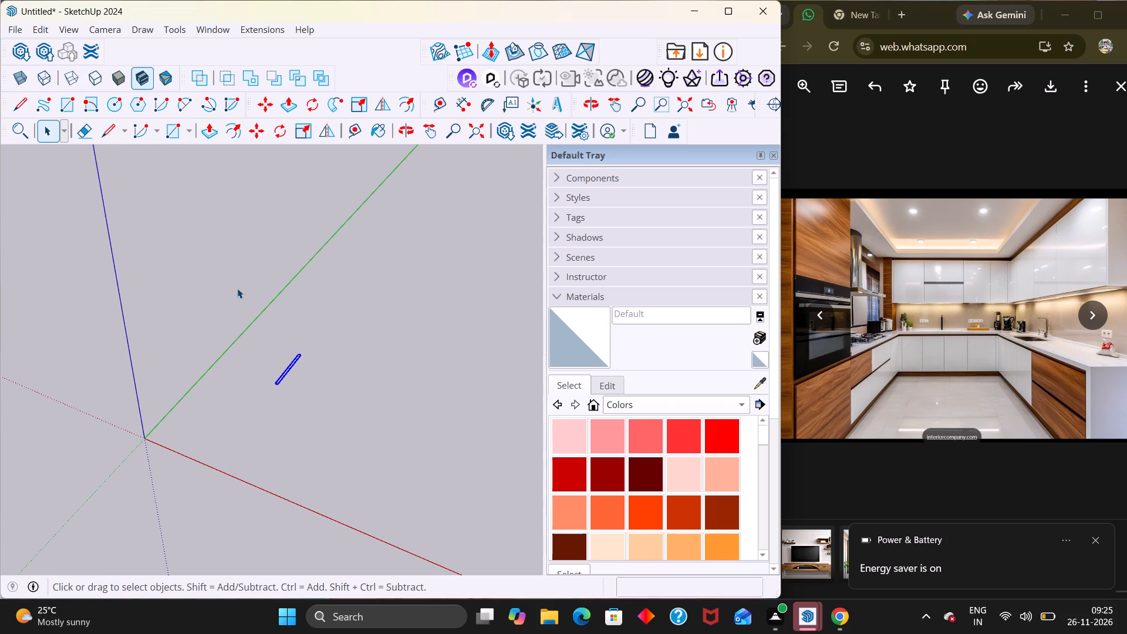
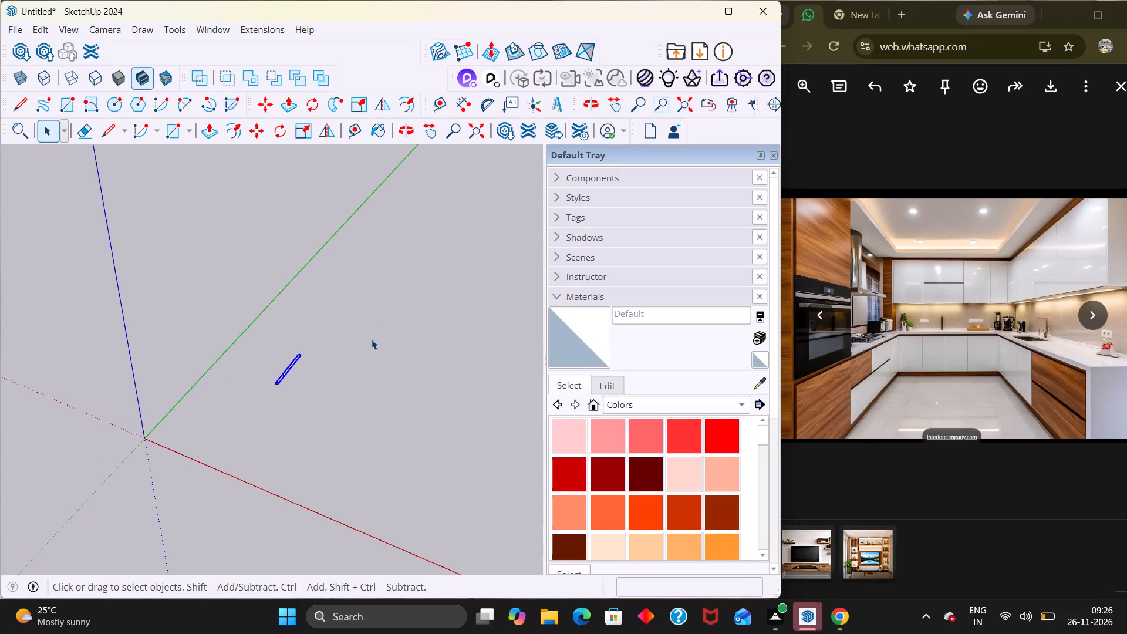
Copy the selected 9" by 15' rectangle about 14' 2" along the red axis, making a second parallel wall strip.
middle_drag(372, 339, 397, 353)
middle_drag(362, 385, 384, 403)
scroll(382, 389, up, 12)
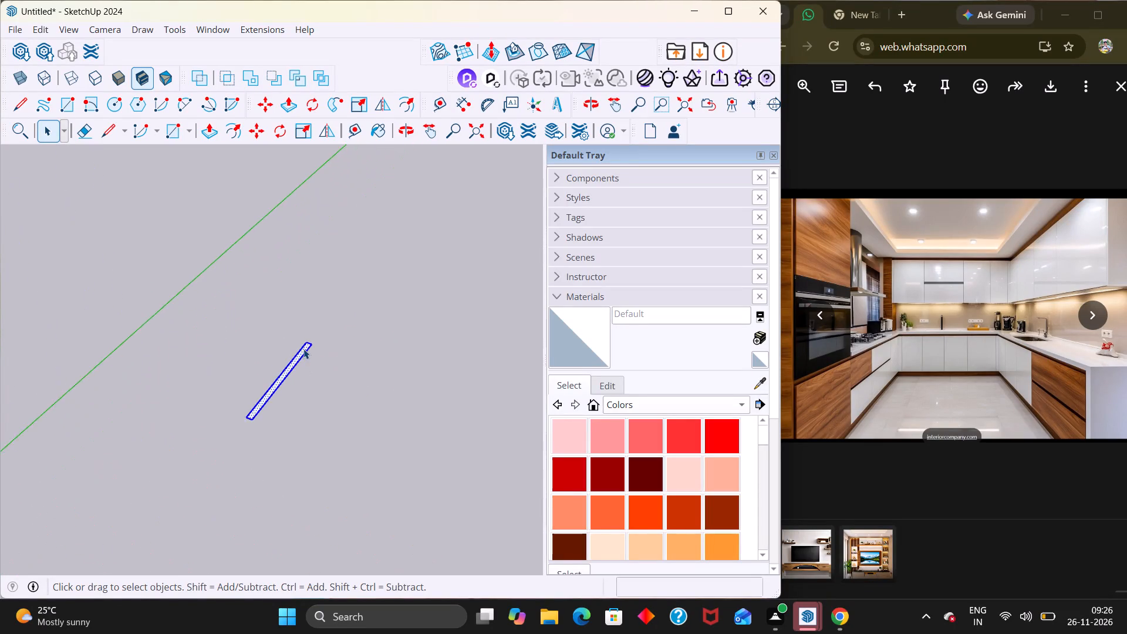
middle_drag(318, 364, 343, 406)
scroll(342, 406, up, 1)
key(m)
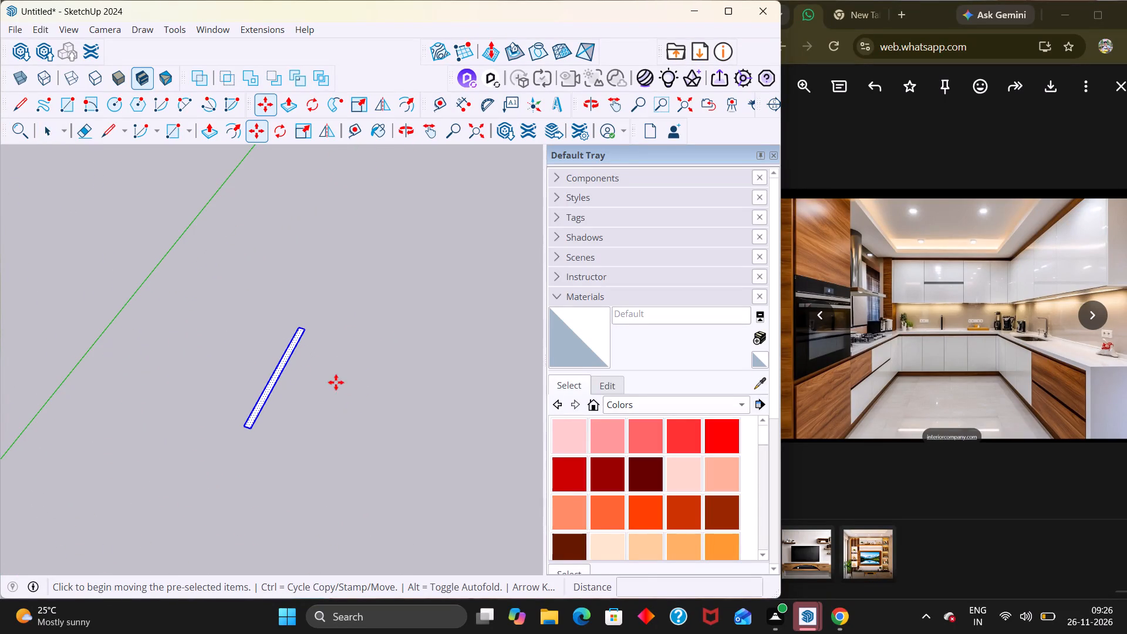
click(303, 327)
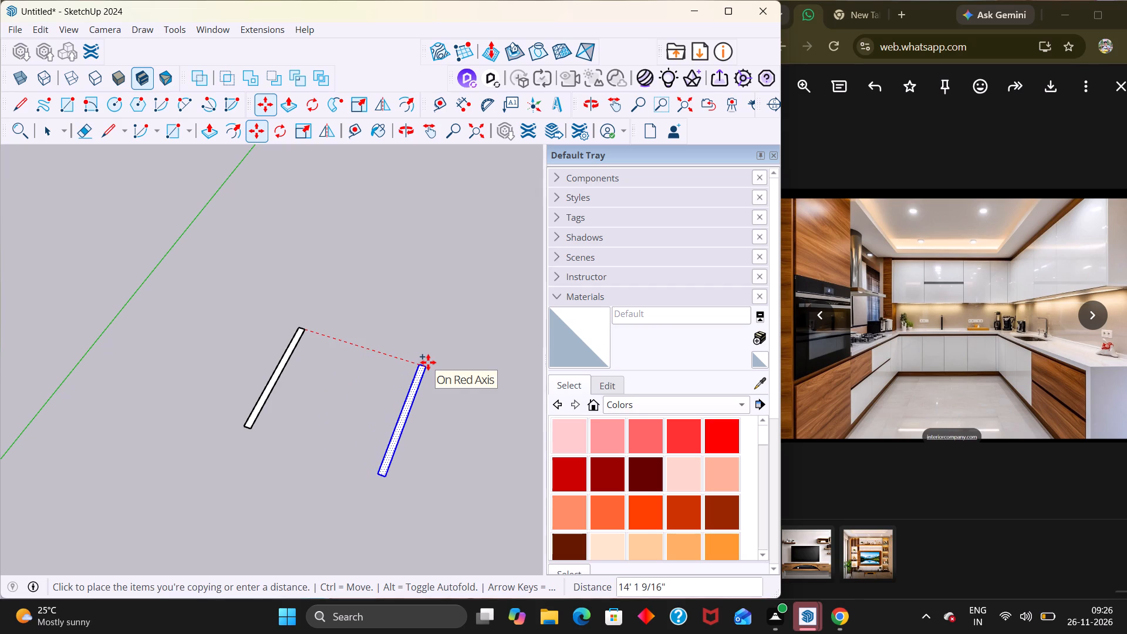
click(428, 362)
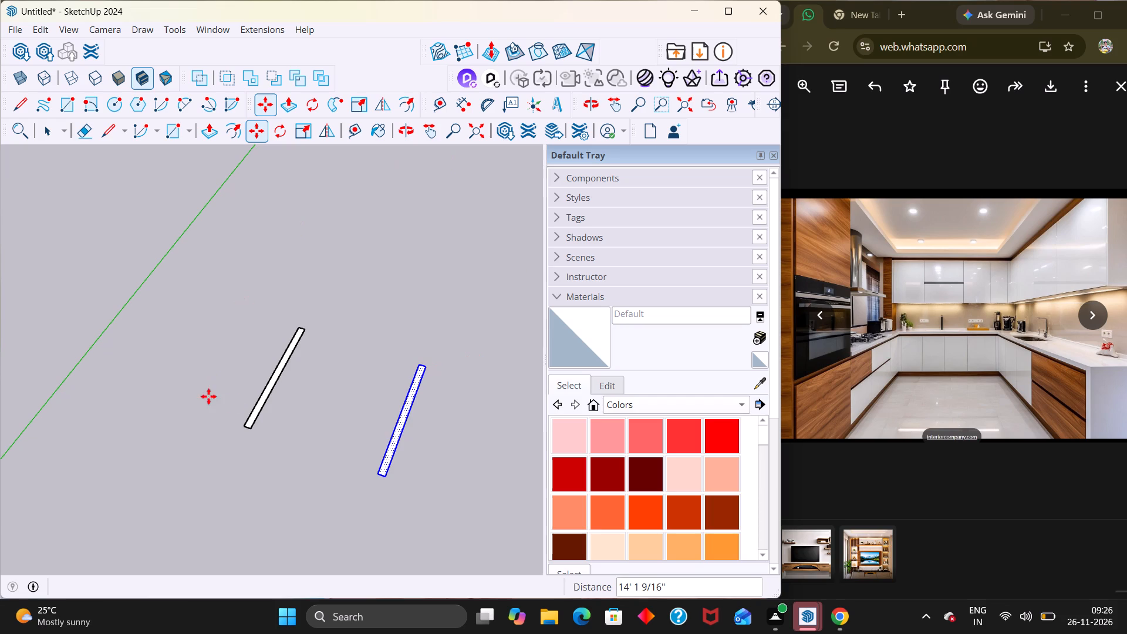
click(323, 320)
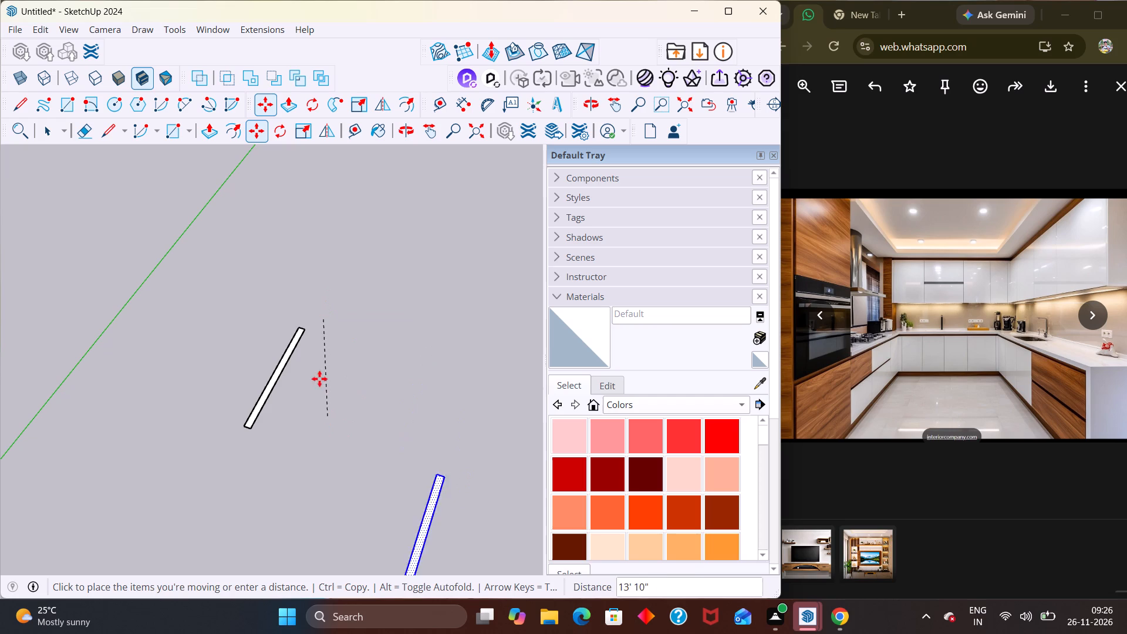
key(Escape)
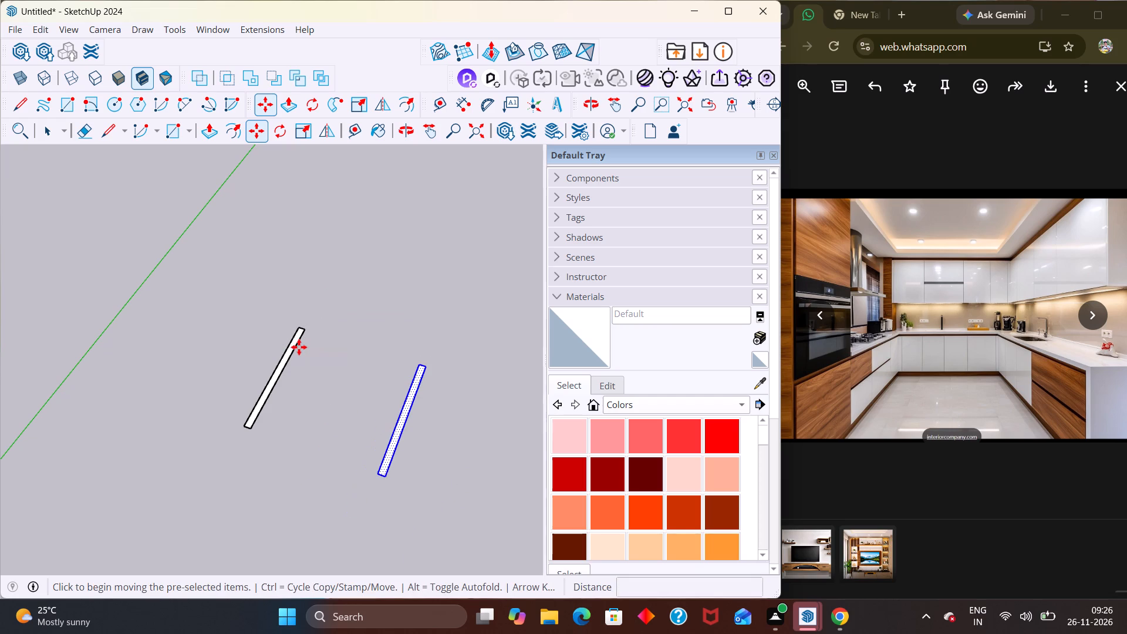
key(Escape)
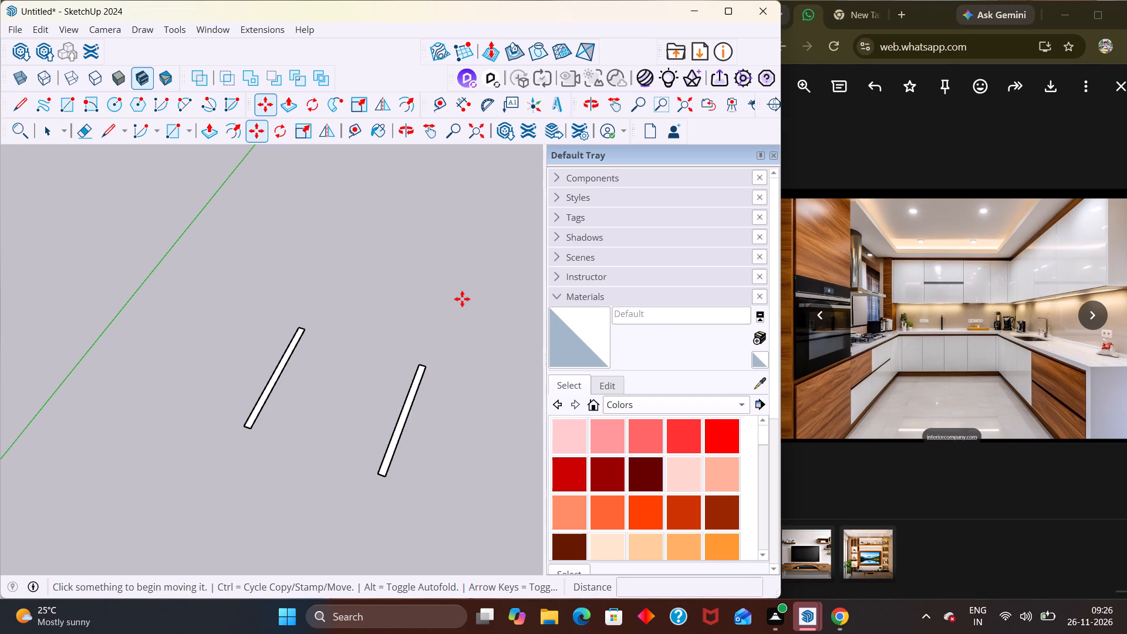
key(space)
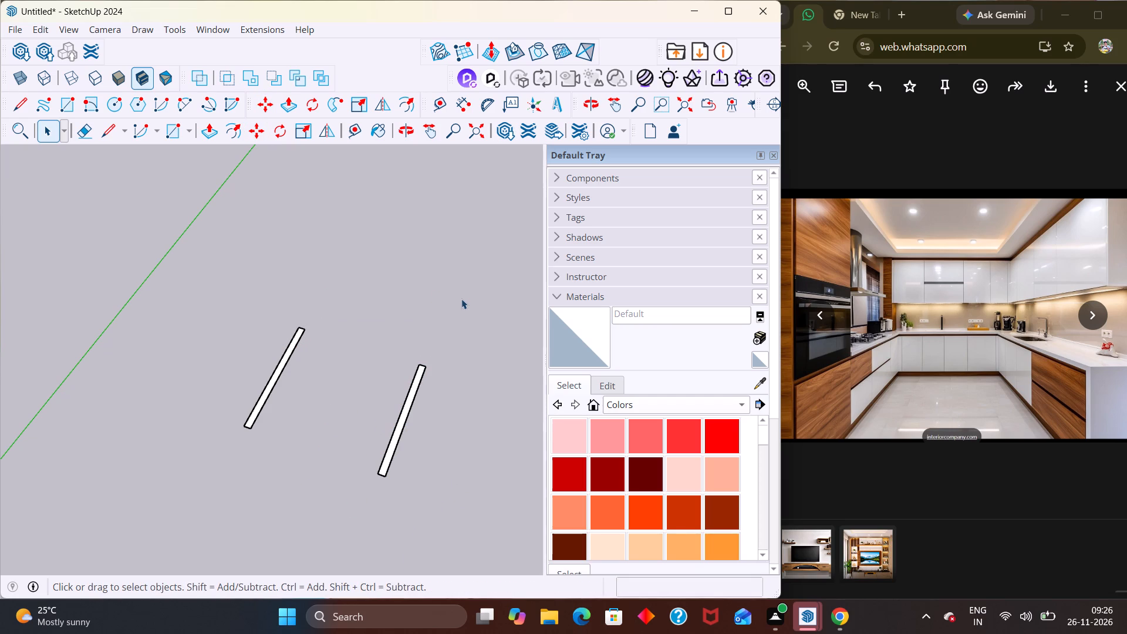
Copy the wall strip nearest the green axis about 24' 10" away, into the open space beyond the ends of the two strips.
scroll(371, 347, down, 1)
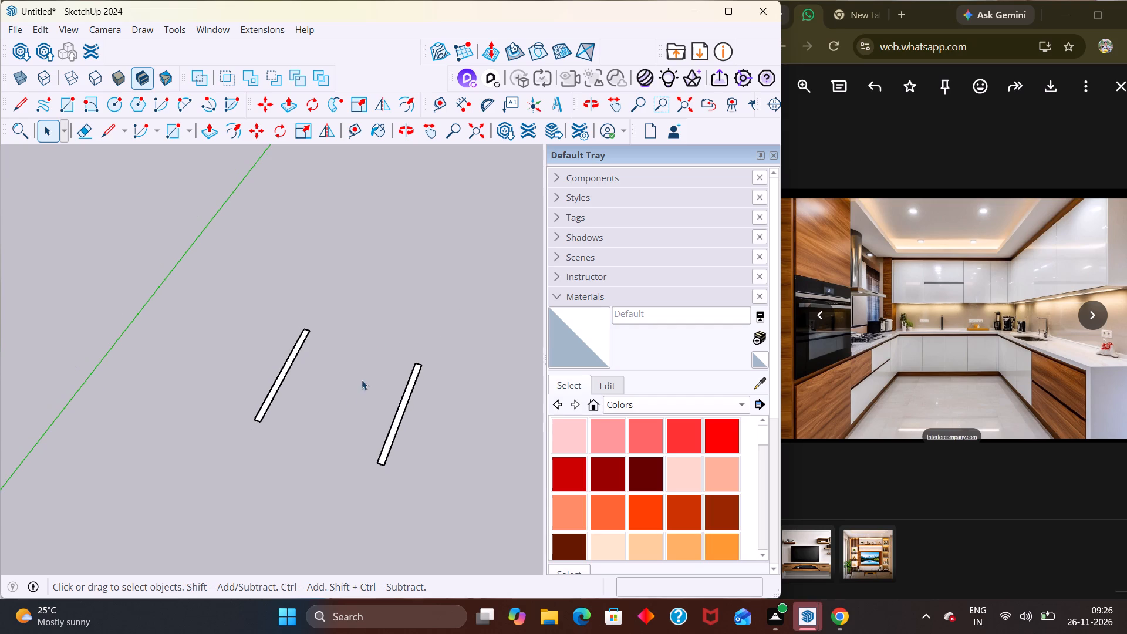
middle_drag(349, 399, 142, 403)
drag(336, 411, 261, 376)
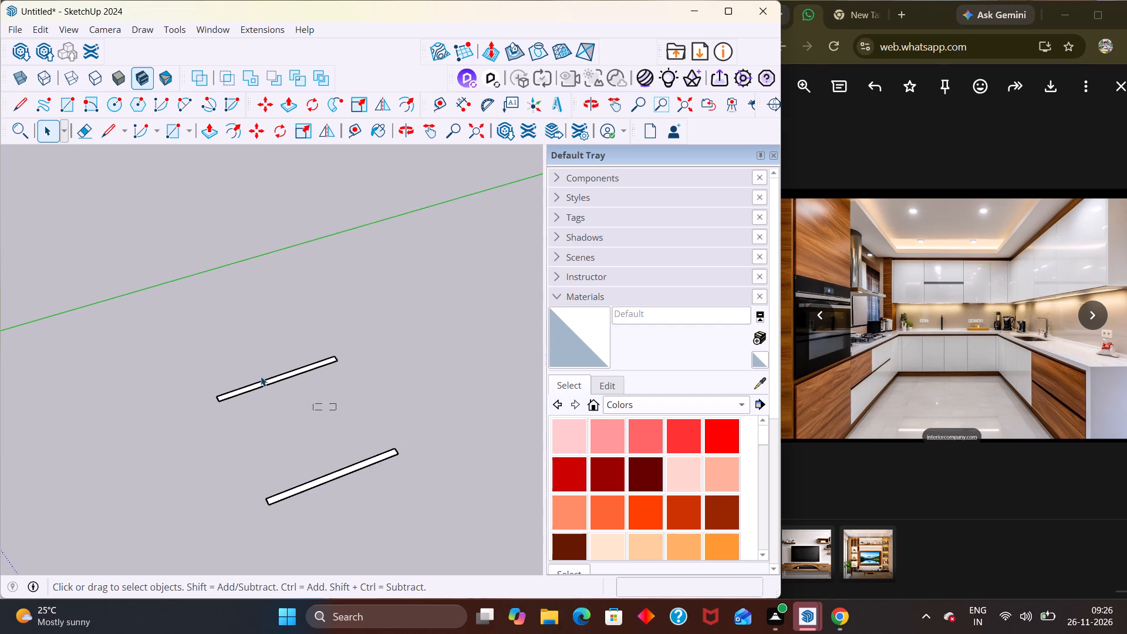
drag(261, 376, 150, 325)
drag(361, 406, 141, 343)
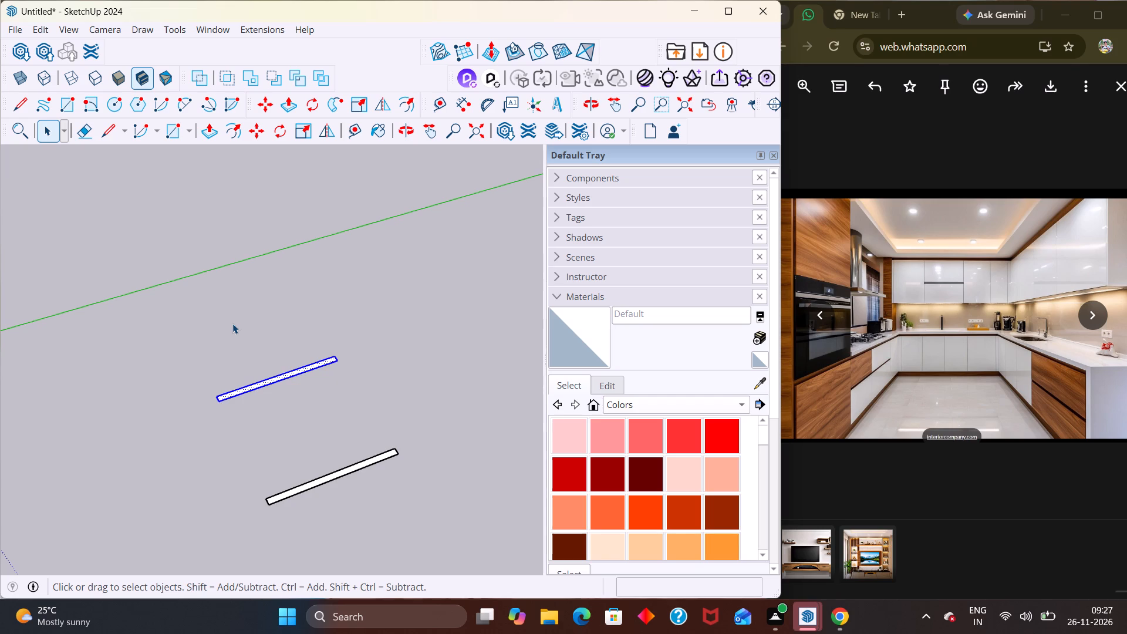
middle_drag(232, 337, 231, 360)
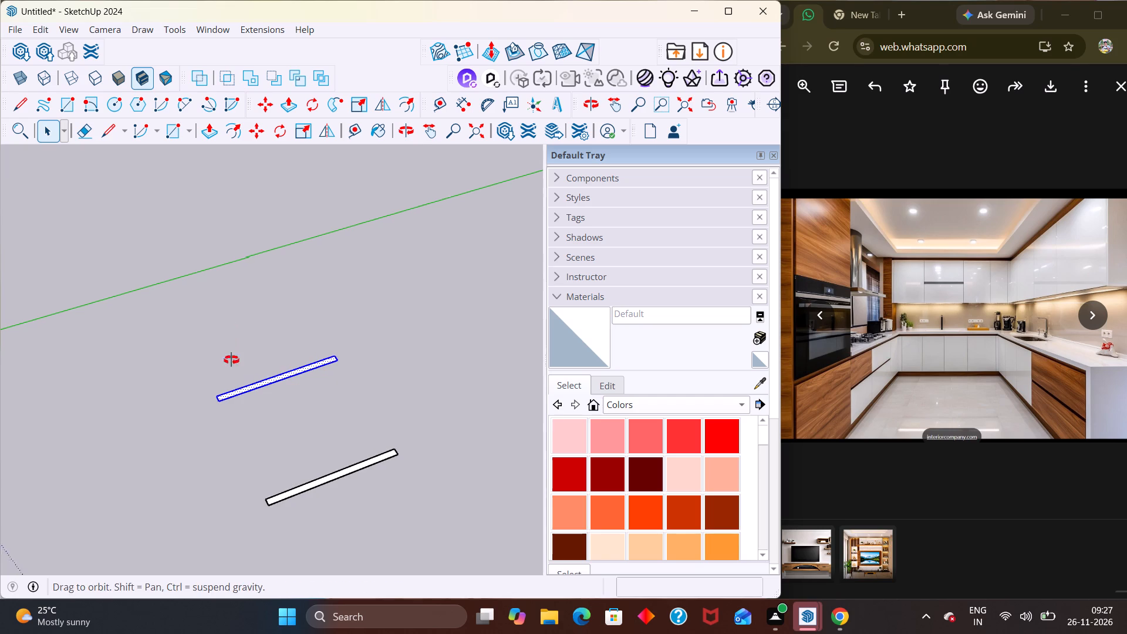
middle_drag(231, 360, 248, 417)
key(m)
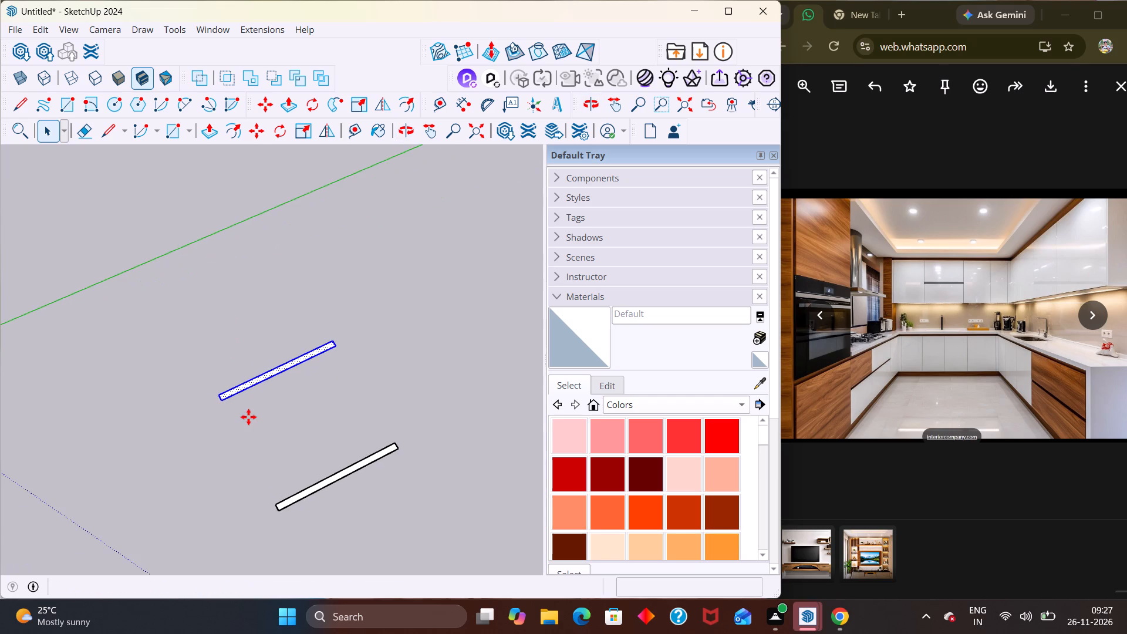
click(336, 346)
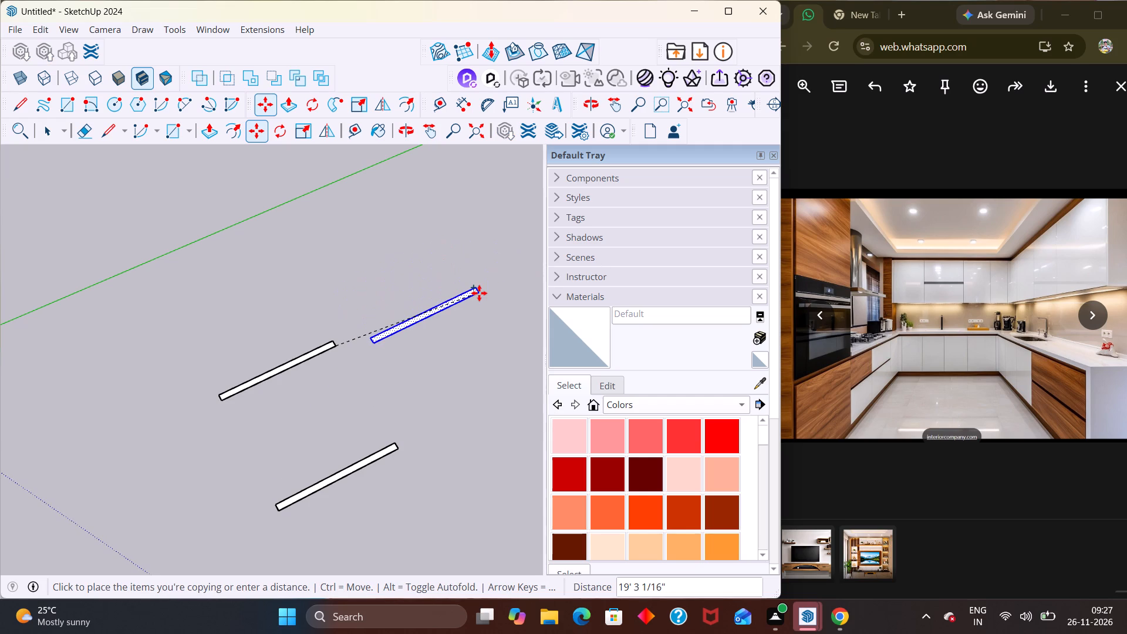
scroll(419, 303, down, 4)
middle_drag(391, 326, 251, 376)
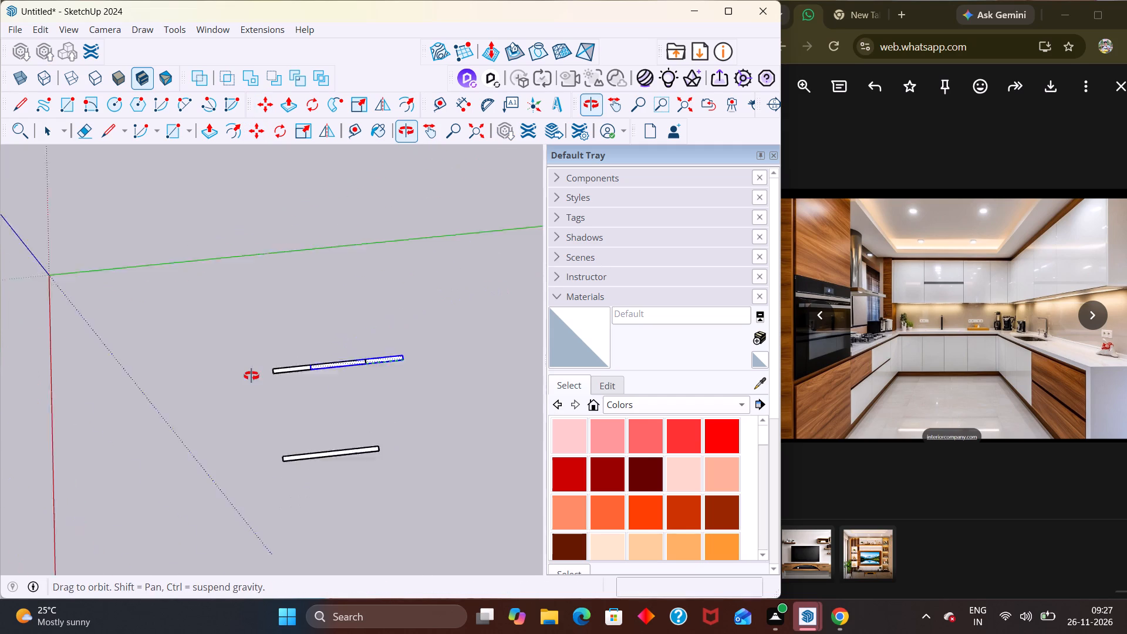
middle_drag(251, 376, 244, 377)
drag(514, 435, 526, 426)
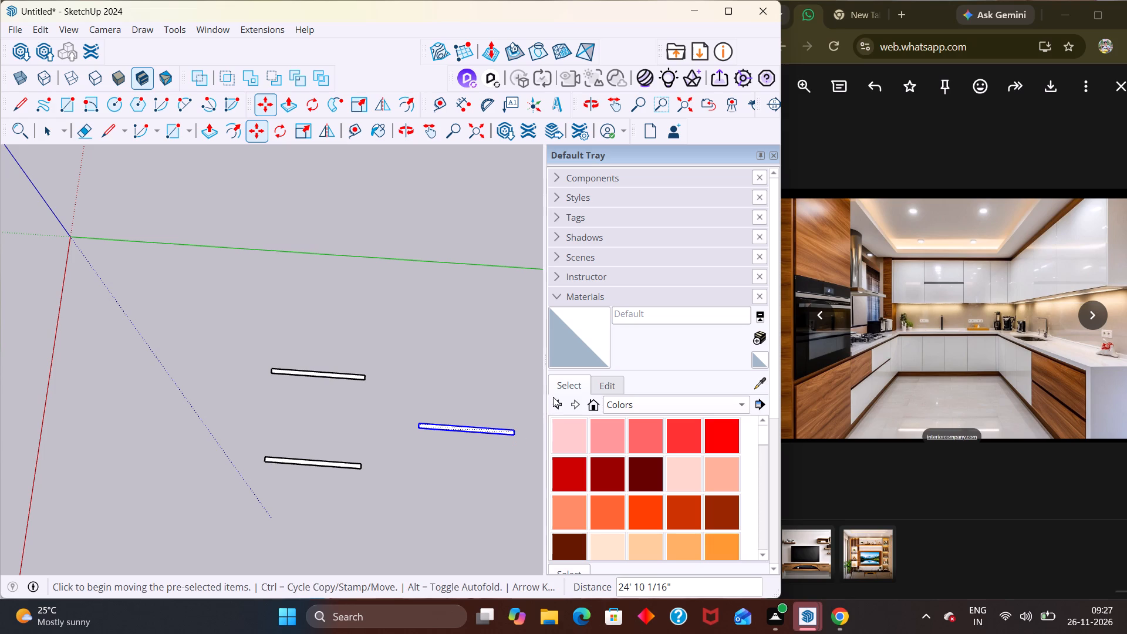
key(Escape)
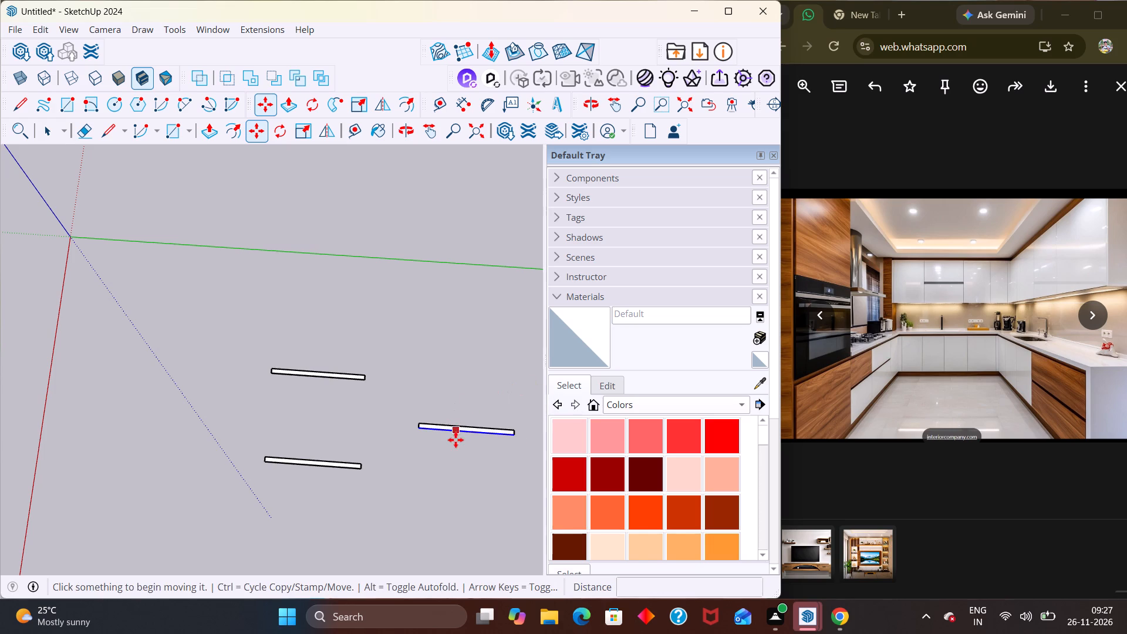
key(space)
Rotate the third wall strip 90° about its corner nearest the other strips, making it perpendicular to them.
scroll(455, 440, down, 5)
middle_drag(454, 450, 527, 420)
drag(526, 417, 433, 349)
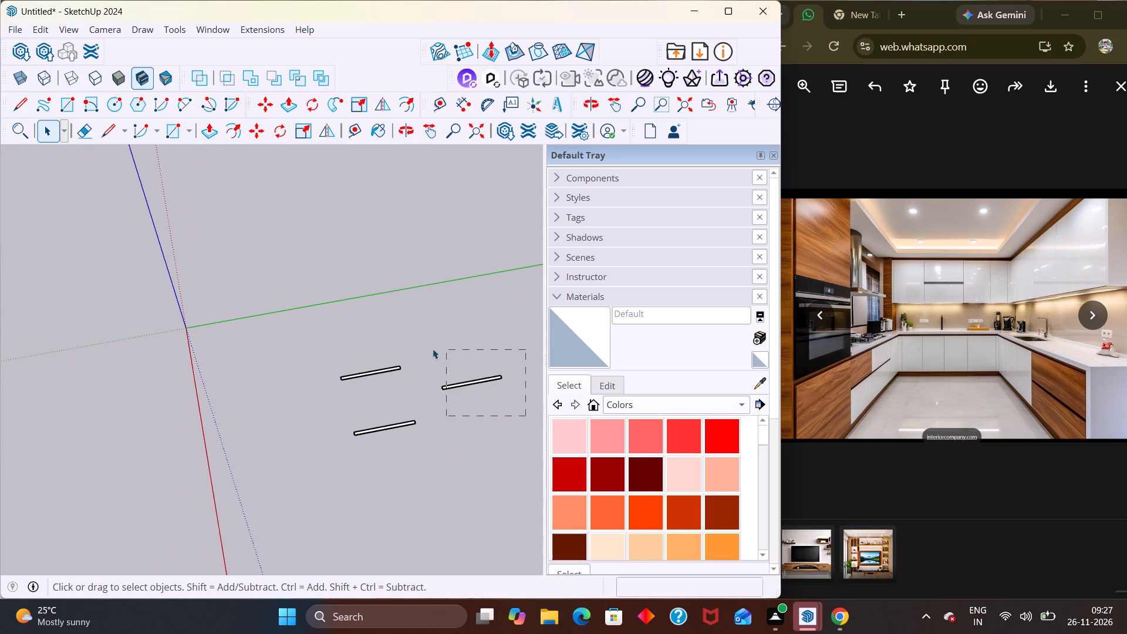
drag(433, 349, 431, 347)
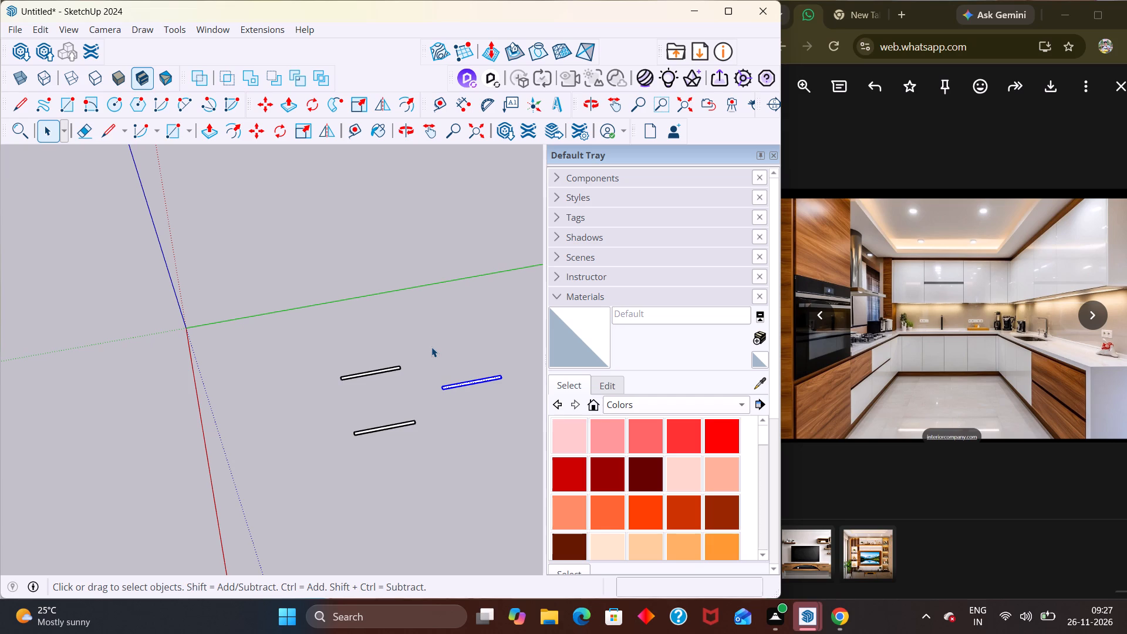
key(q)
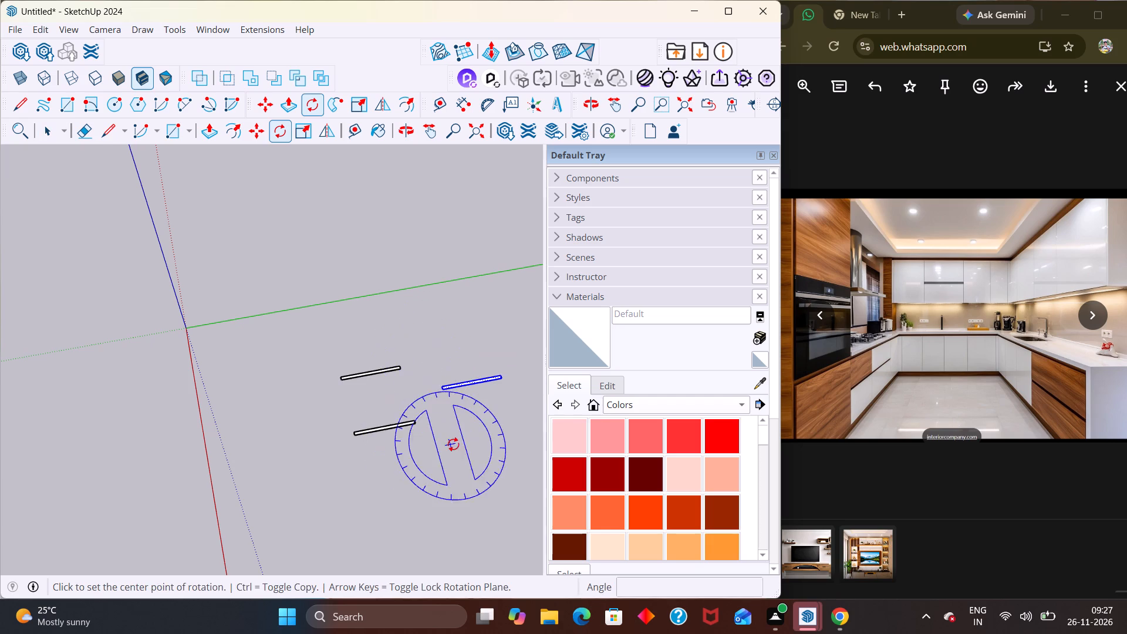
scroll(453, 444, up, 2)
scroll(440, 382, up, 5)
middle_drag(438, 385, 428, 441)
click(443, 381)
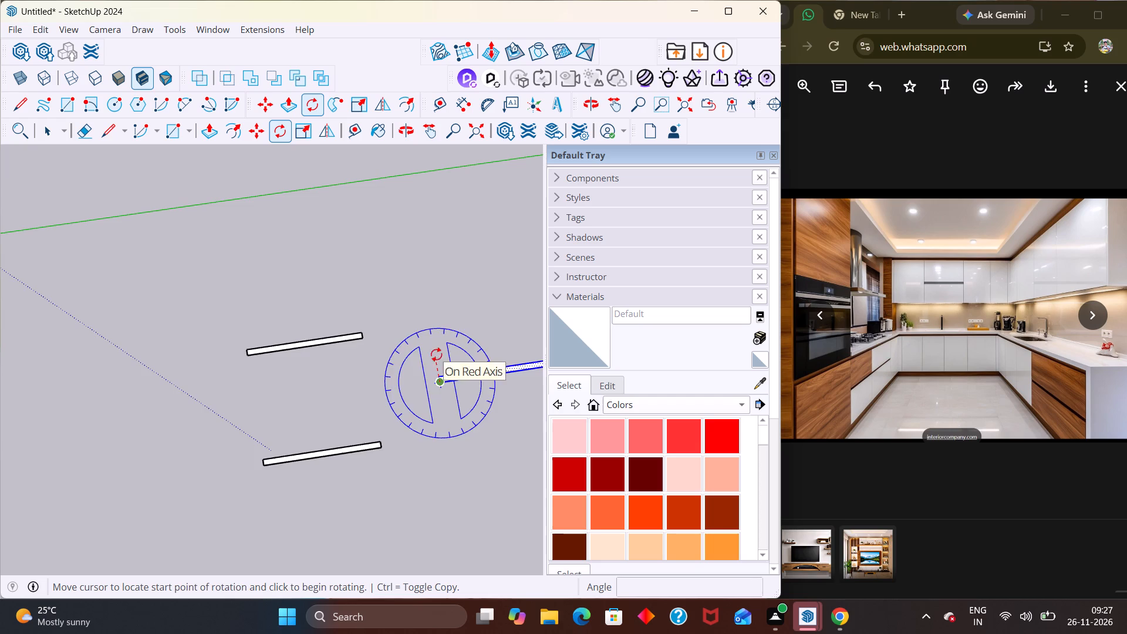
scroll(482, 377, down, 11)
scroll(524, 375, up, 13)
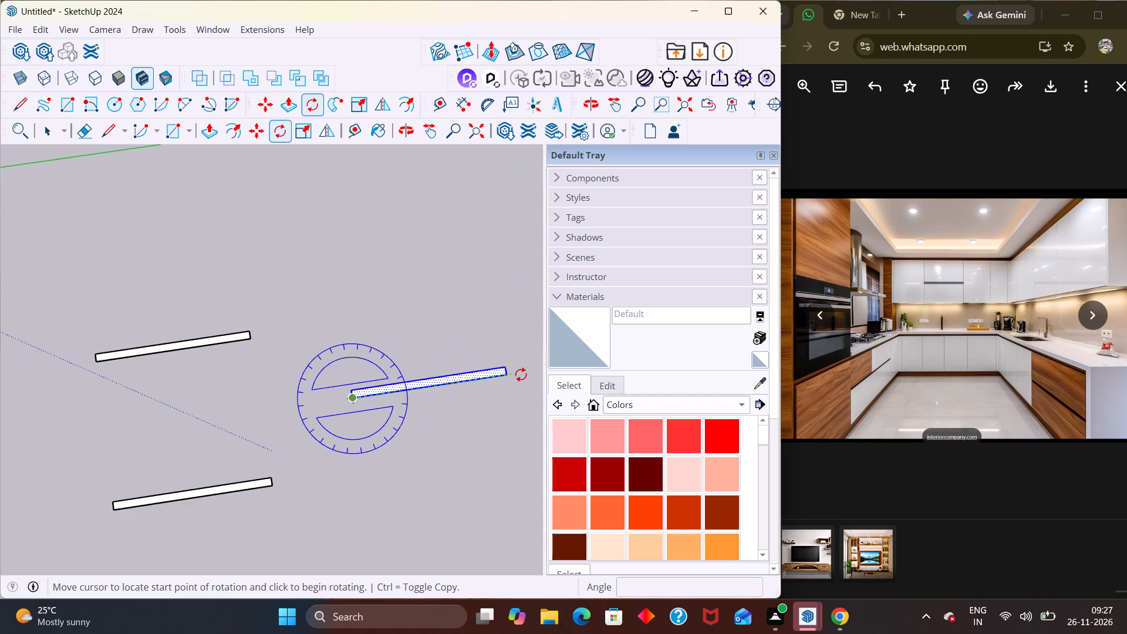
click(509, 373)
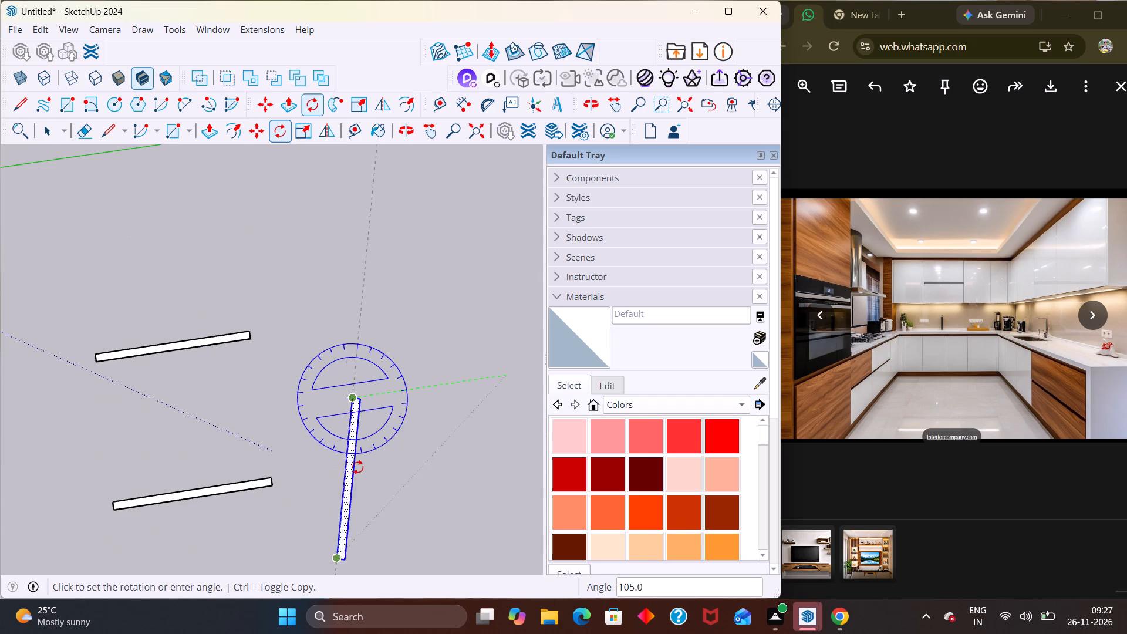
click(359, 467)
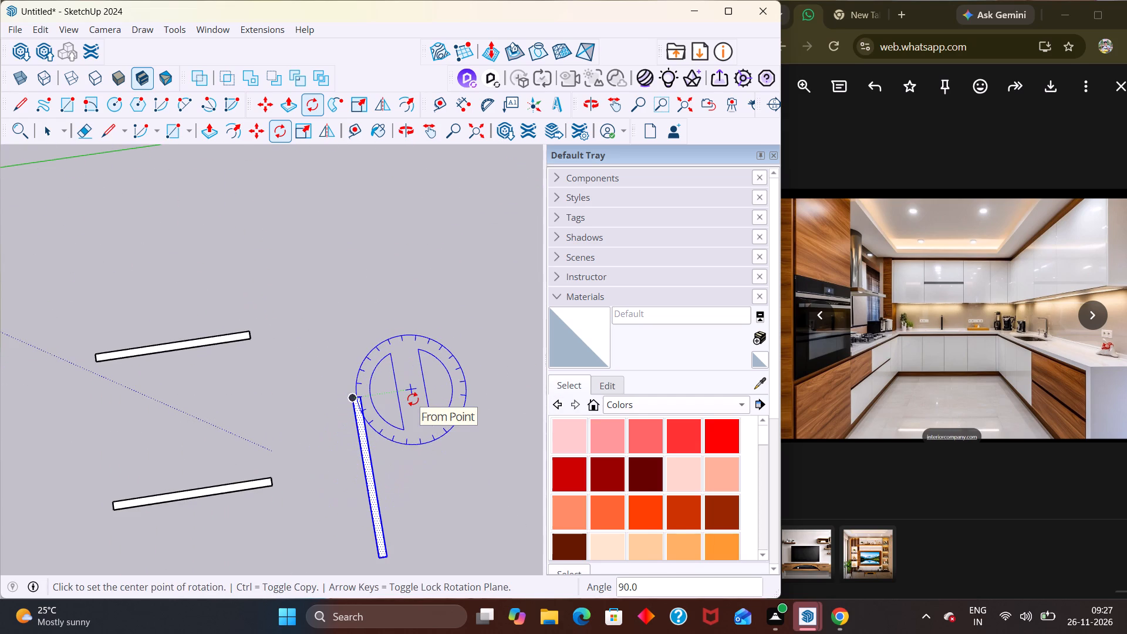
key(Escape)
key(space)
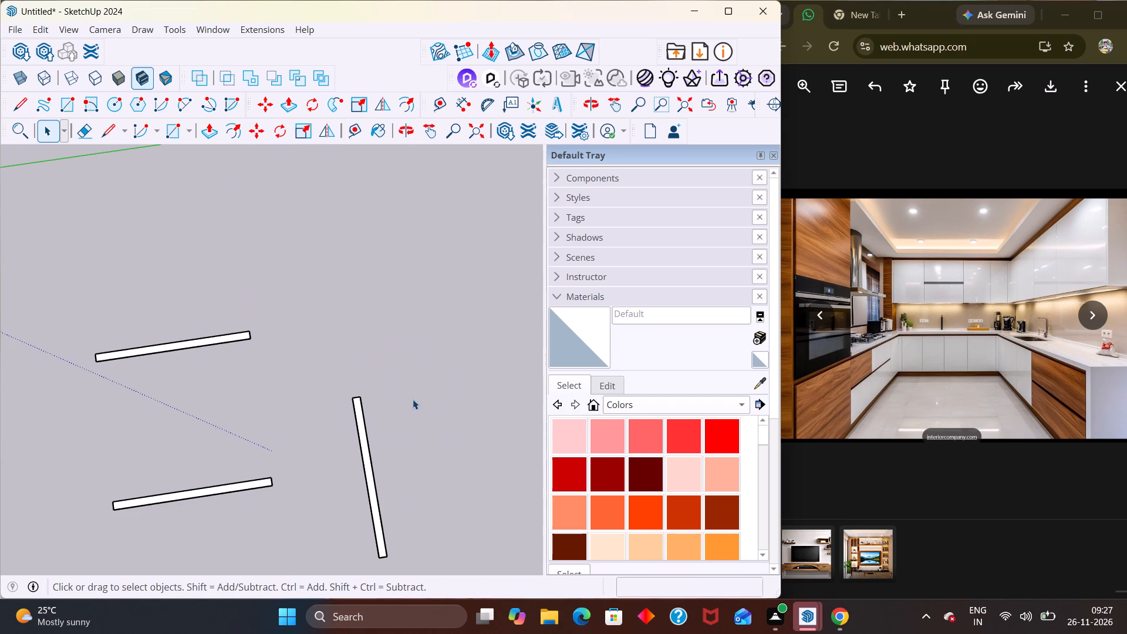
Move the rotated strip by its end corner onto the first side strip's end corner, so it closes both side strips into a U-shaped footprint.
scroll(388, 463, down, 2)
drag(413, 558, 361, 416)
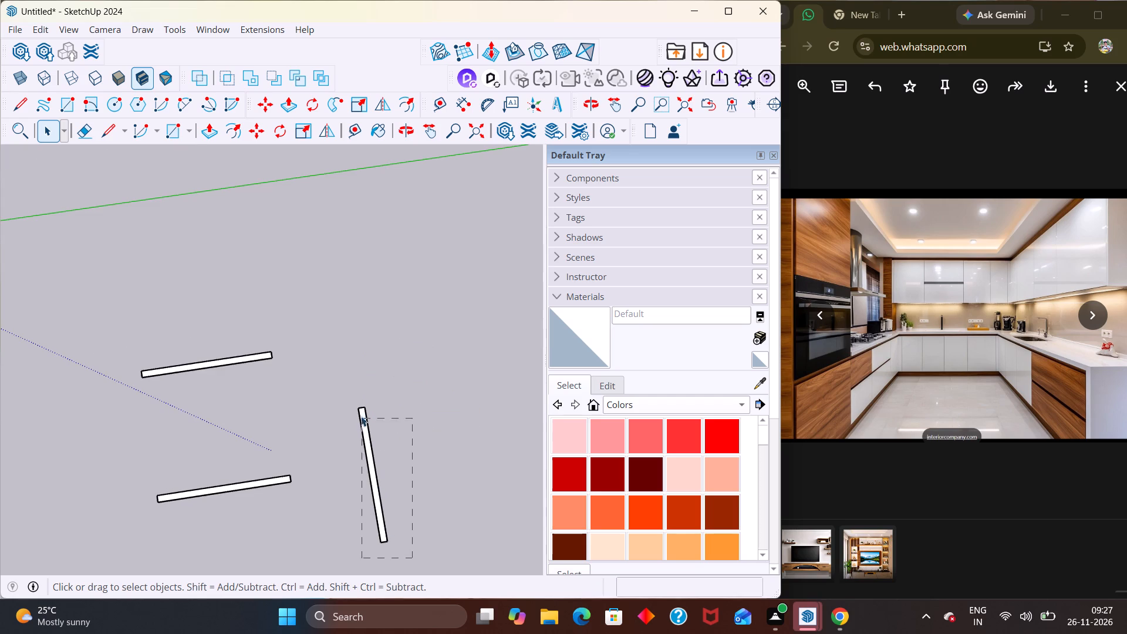
drag(361, 416, 349, 392)
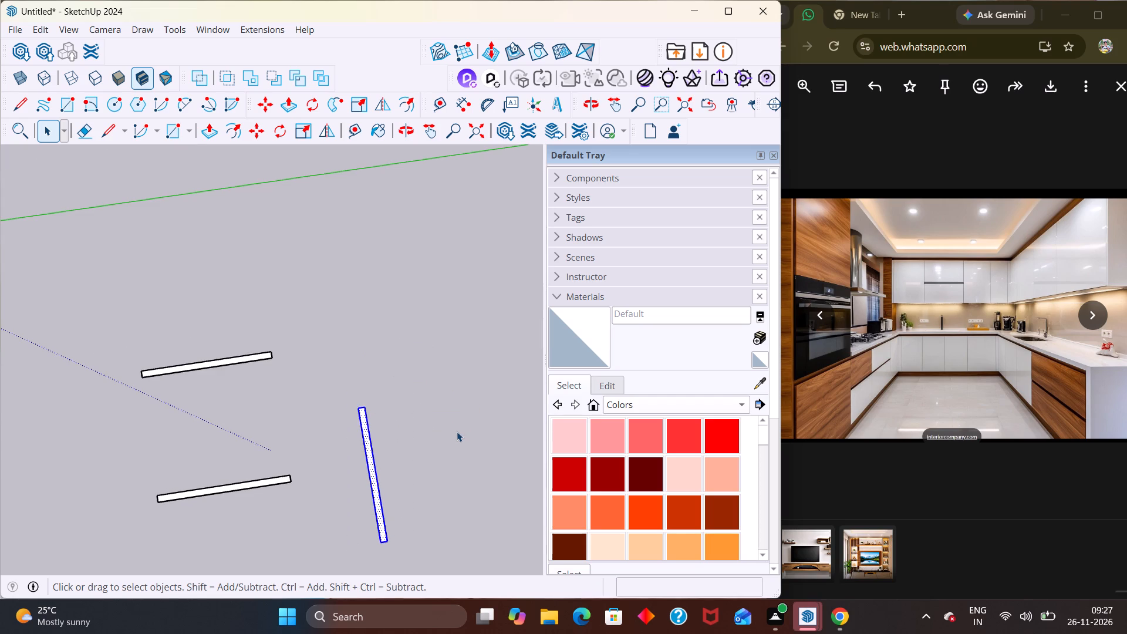
key(m)
scroll(329, 370, up, 5)
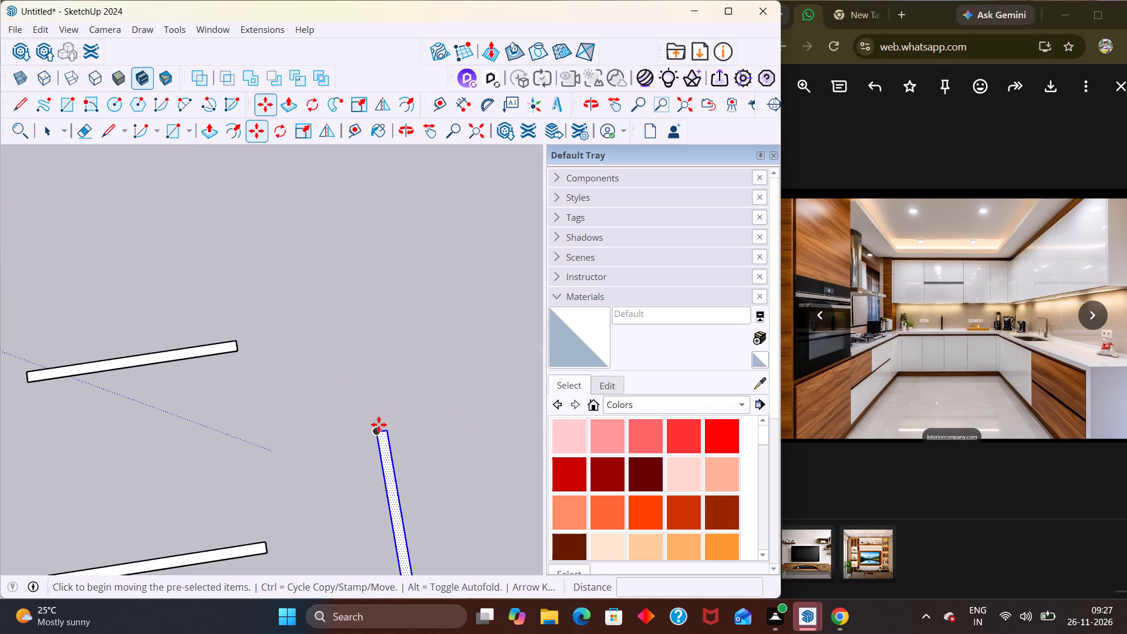
click(375, 431)
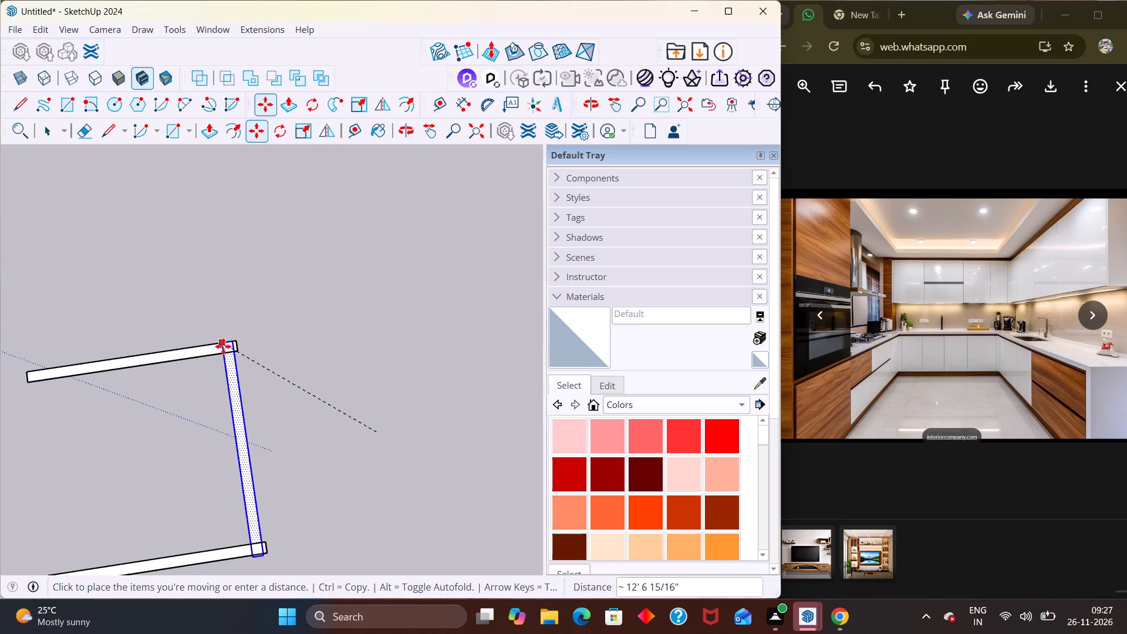
click(231, 346)
middle_drag(300, 340, 383, 325)
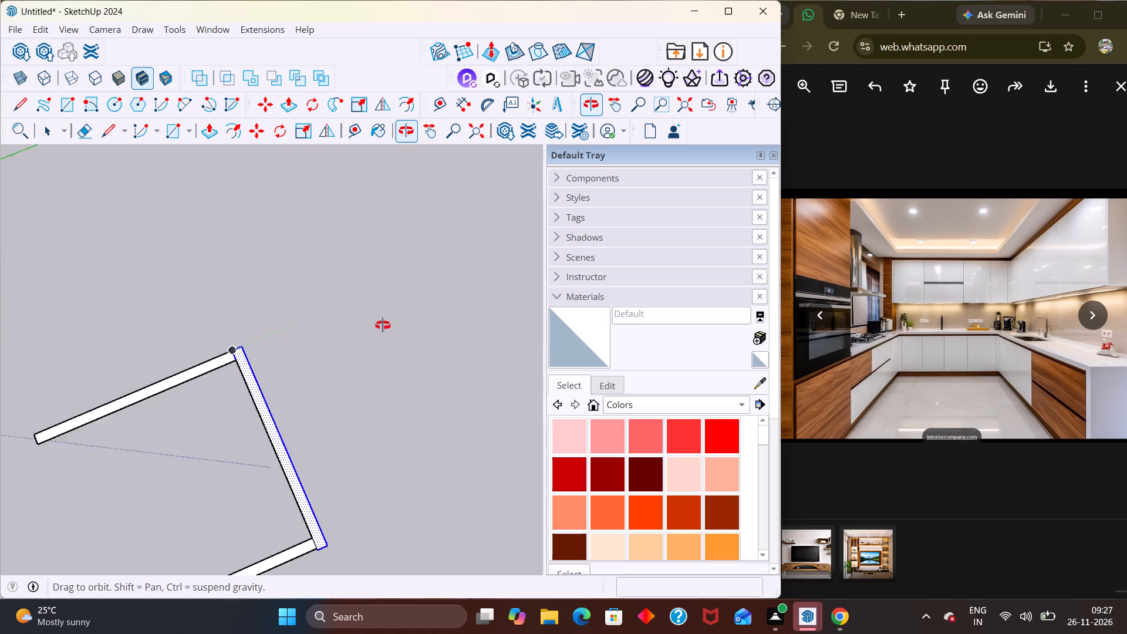
middle_drag(383, 325, 384, 323)
key(space)
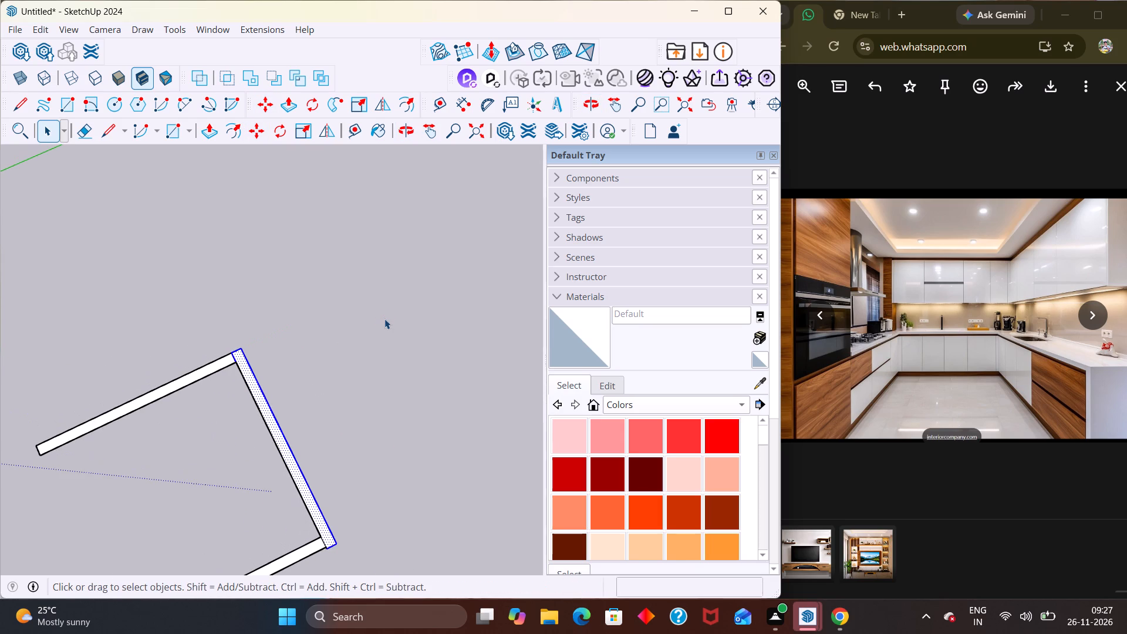
key(Escape)
key(space)
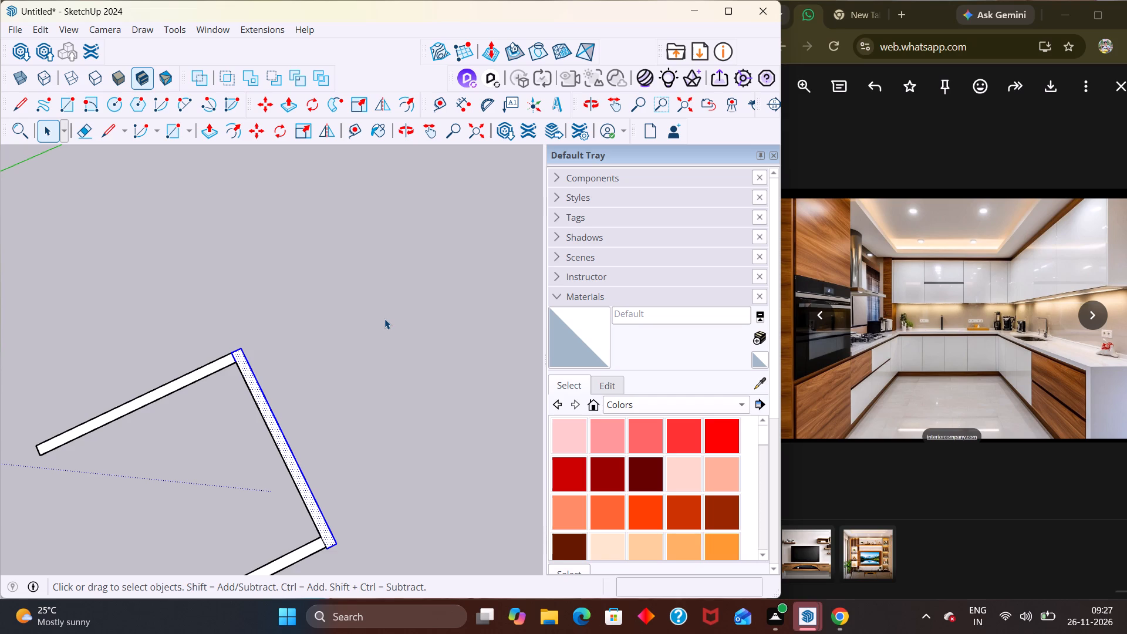
click(384, 319)
Examine the U-shaped footprint and the corner where the cross strip meets the second side strip.
scroll(373, 332, down, 1)
middle_drag(372, 342, 416, 342)
scroll(382, 340, down, 1)
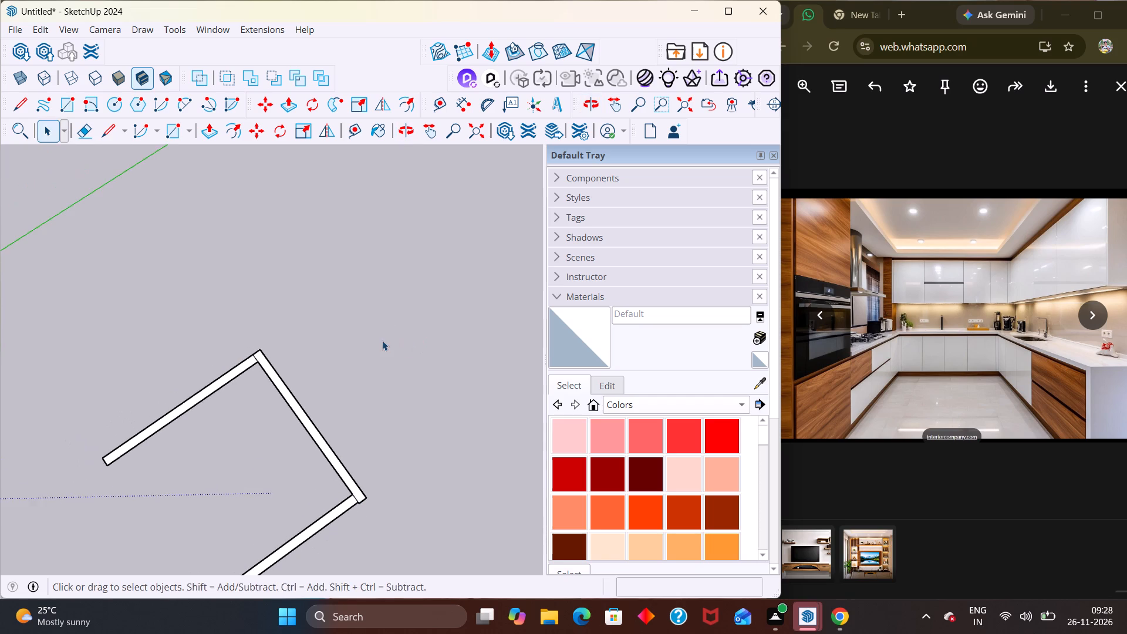
middle_drag(377, 347, 373, 299)
scroll(302, 379, down, 6)
middle_drag(268, 387, 401, 372)
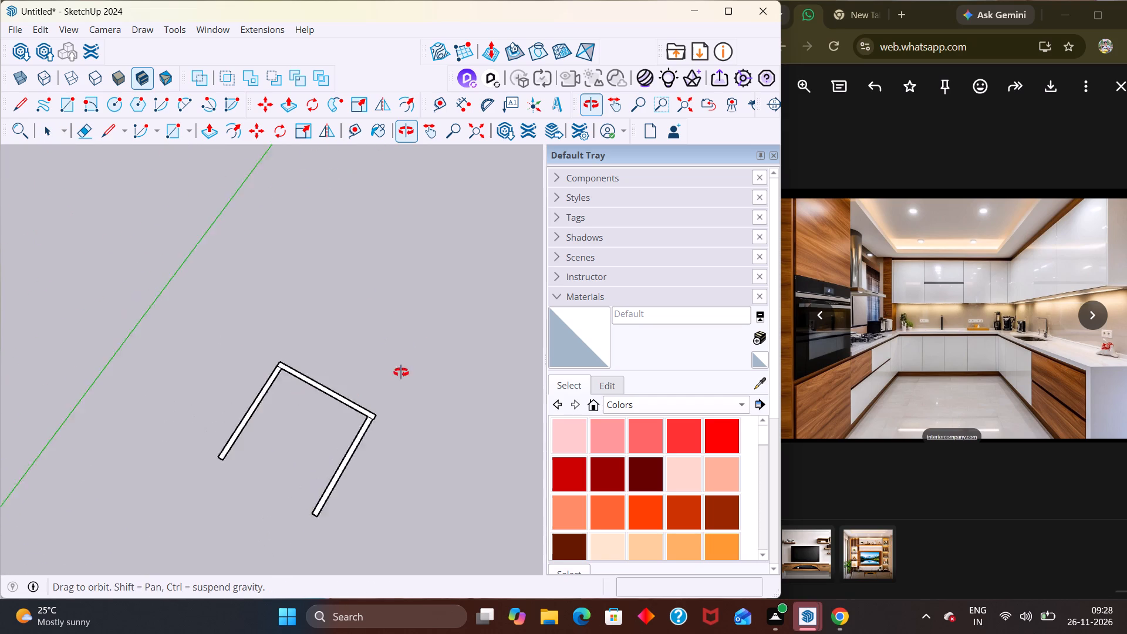
middle_drag(401, 372, 410, 367)
scroll(410, 367, up, 18)
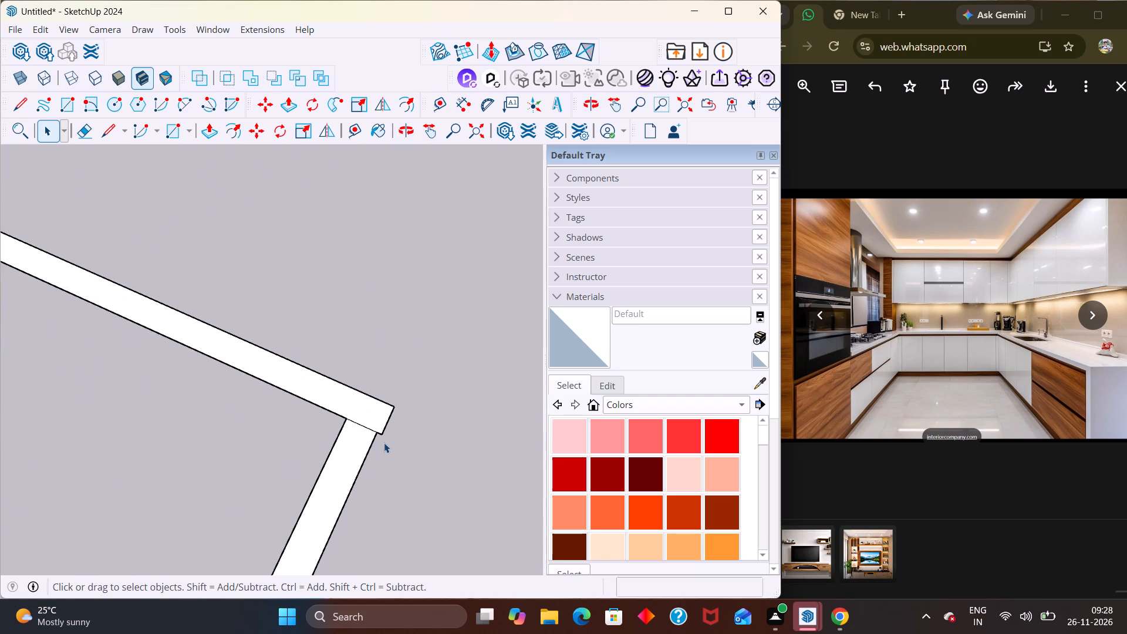
Trim the cross strip's overhang flush with the second side strip's outer edge by drawing a 9" cut line and erasing the excess edges.
key(l)
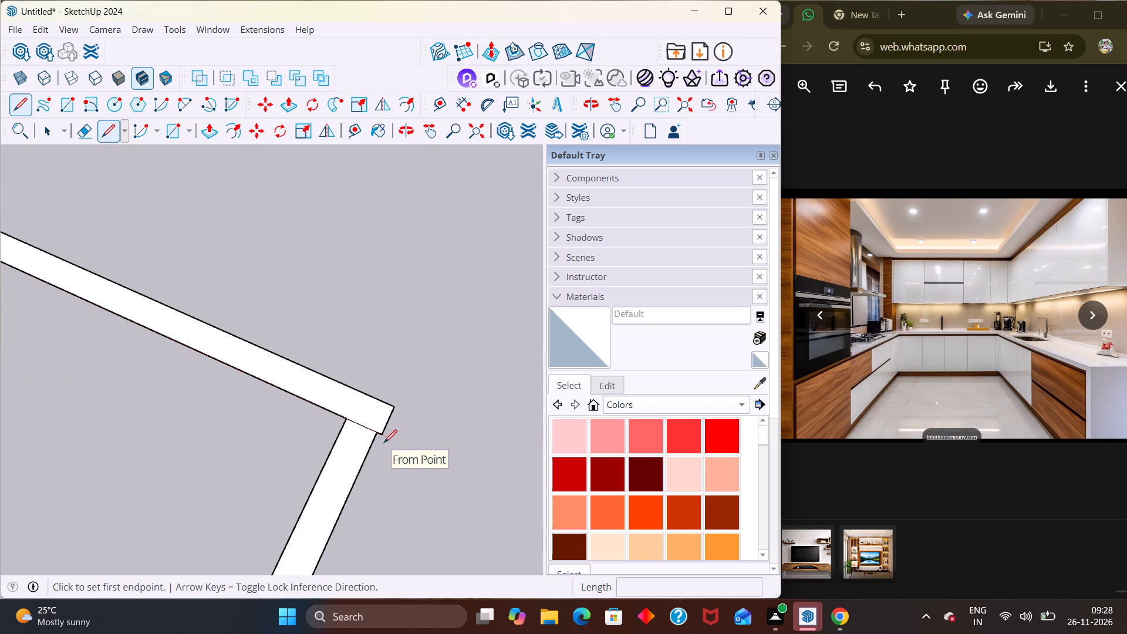
scroll(374, 416, up, 5)
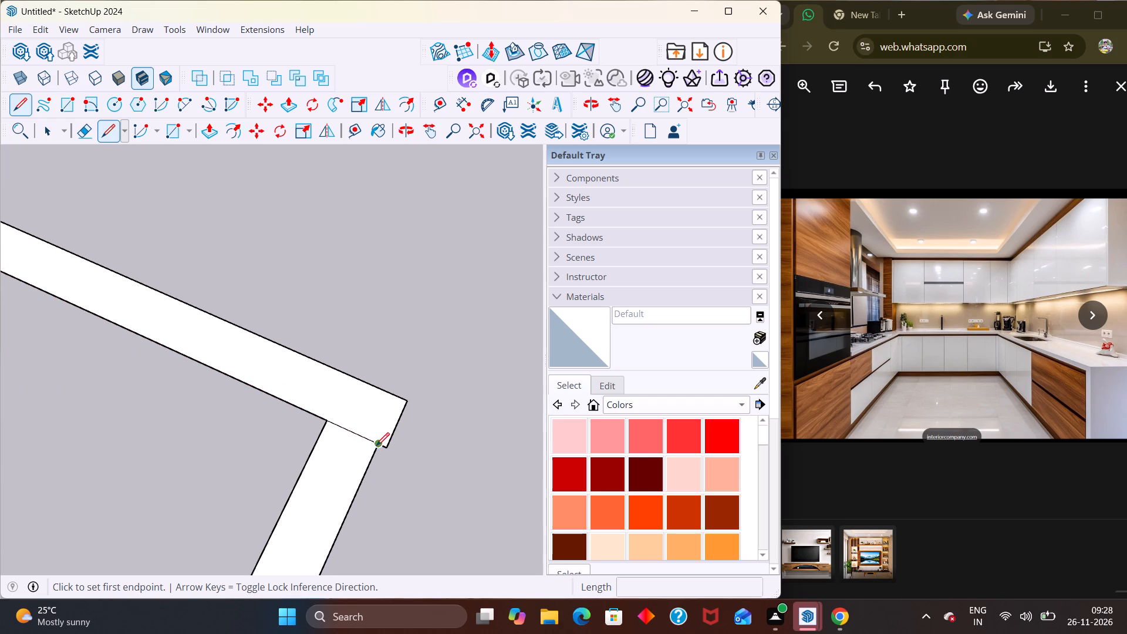
click(375, 446)
click(396, 399)
key(e)
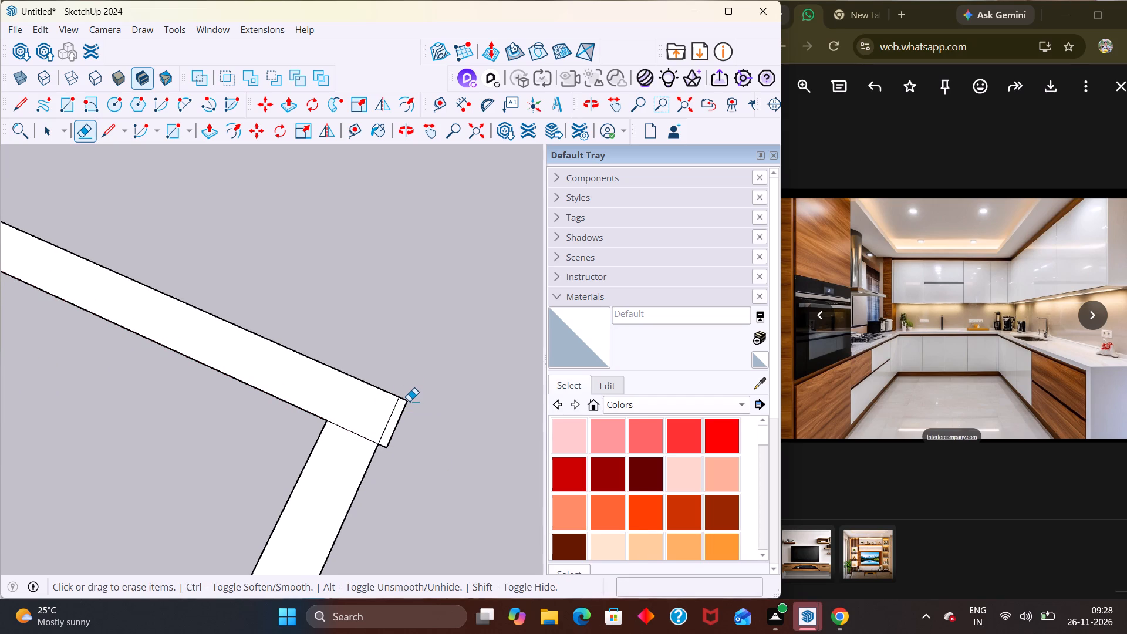
scroll(409, 401, up, 4)
drag(394, 410, 407, 441)
drag(401, 398, 374, 468)
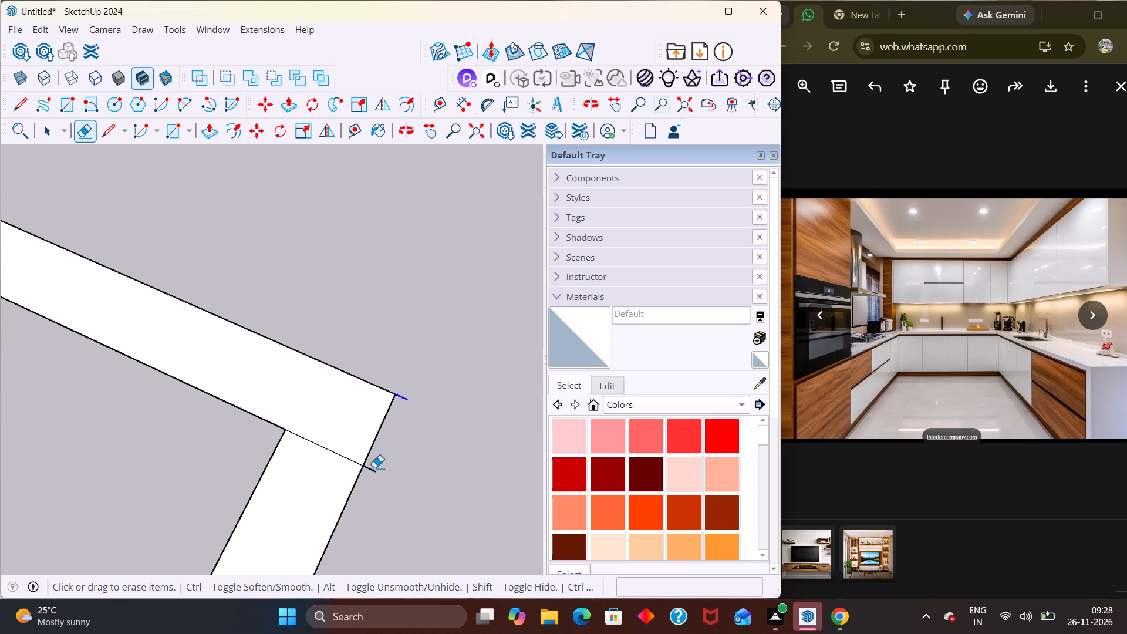
drag(374, 468, 353, 510)
Erase the dividing lines at both corners of the U-shaped footprint so the three strips merge into one face.
scroll(400, 406, down, 2)
scroll(404, 409, up, 1)
scroll(404, 409, down, 2)
drag(328, 444, 342, 429)
scroll(352, 431, down, 4)
scroll(373, 437, up, 2)
scroll(374, 437, down, 7)
scroll(377, 436, up, 2)
scroll(377, 436, down, 15)
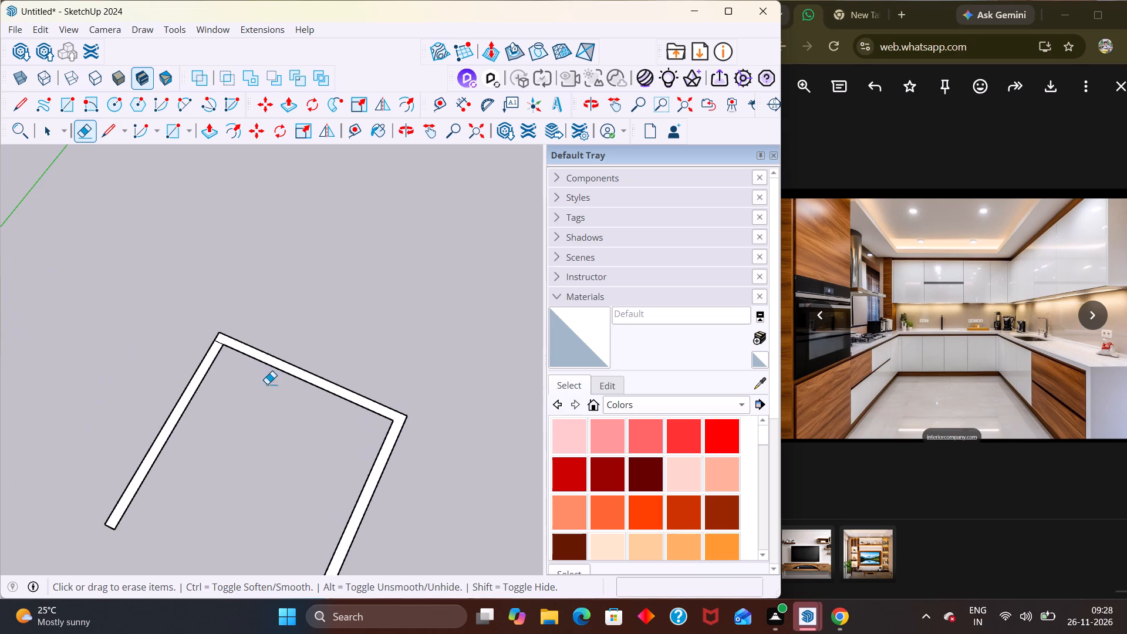
scroll(236, 369, up, 16)
drag(241, 367, 236, 376)
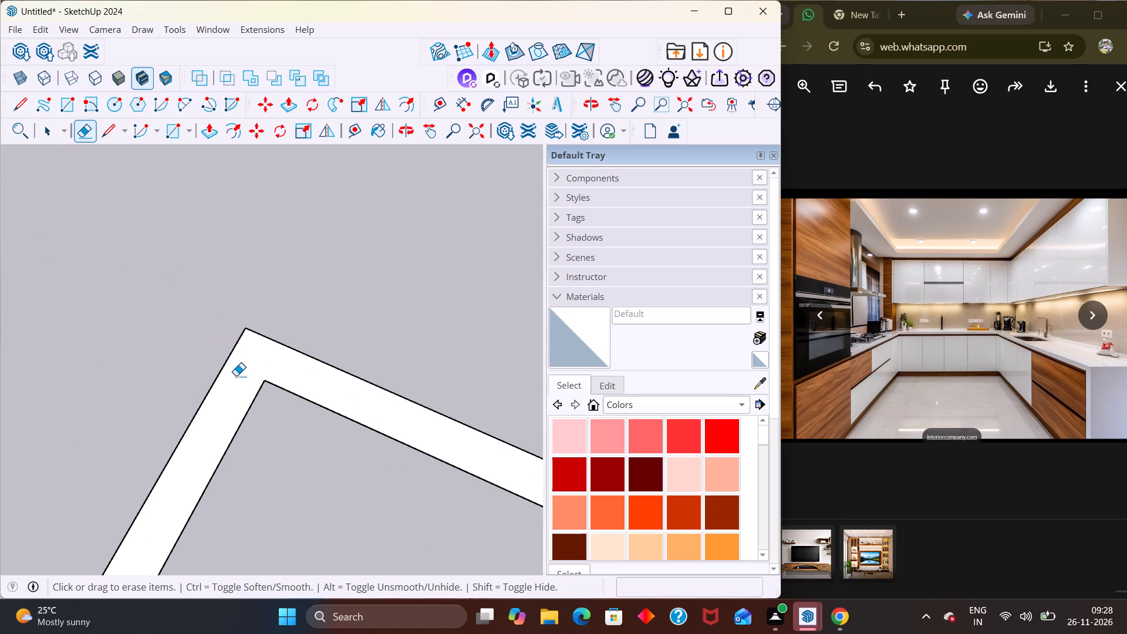
Group the entire U-shaped wall footprint, including its face and edges.
scroll(260, 380, down, 6)
scroll(300, 347, down, 5)
key(space)
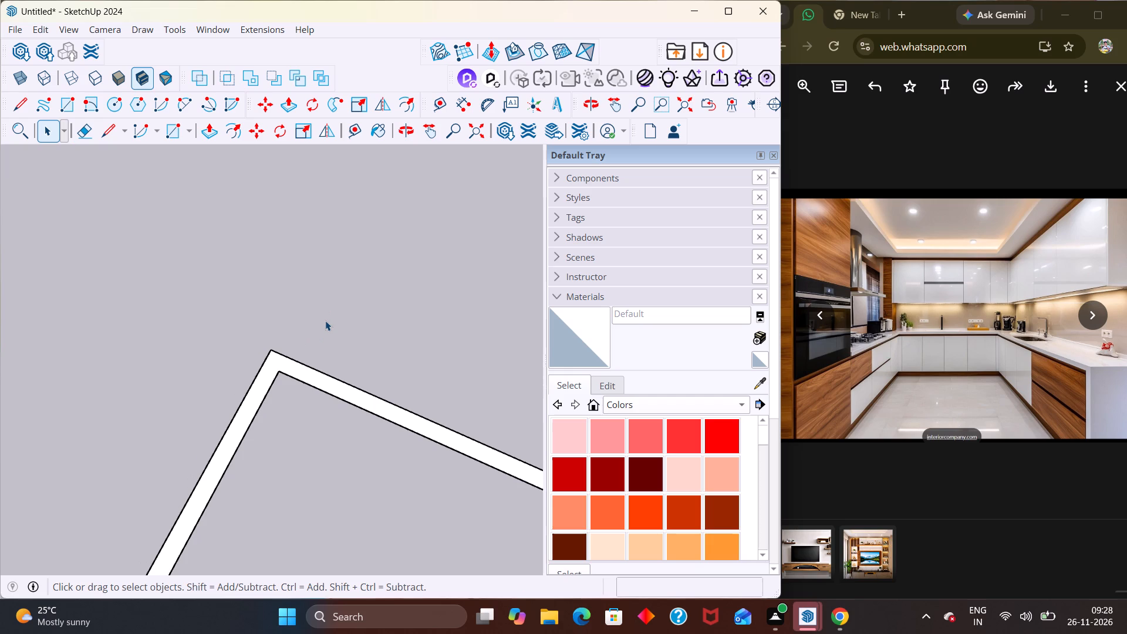
scroll(360, 313, down, 13)
middle_drag(398, 417, 411, 373)
double_click(434, 443)
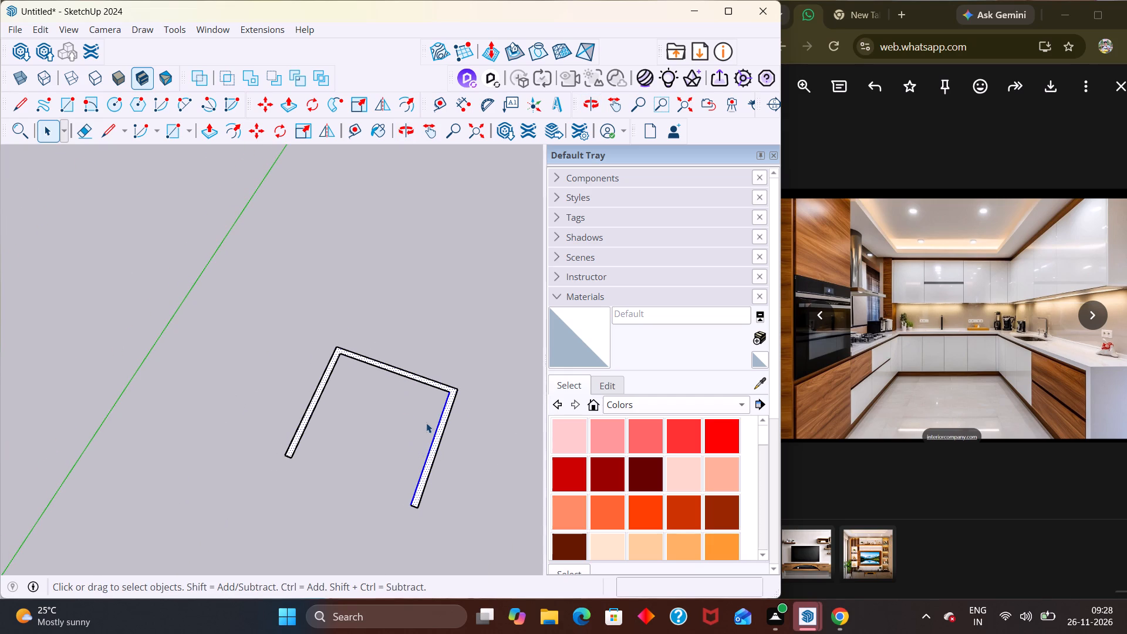
click(326, 367)
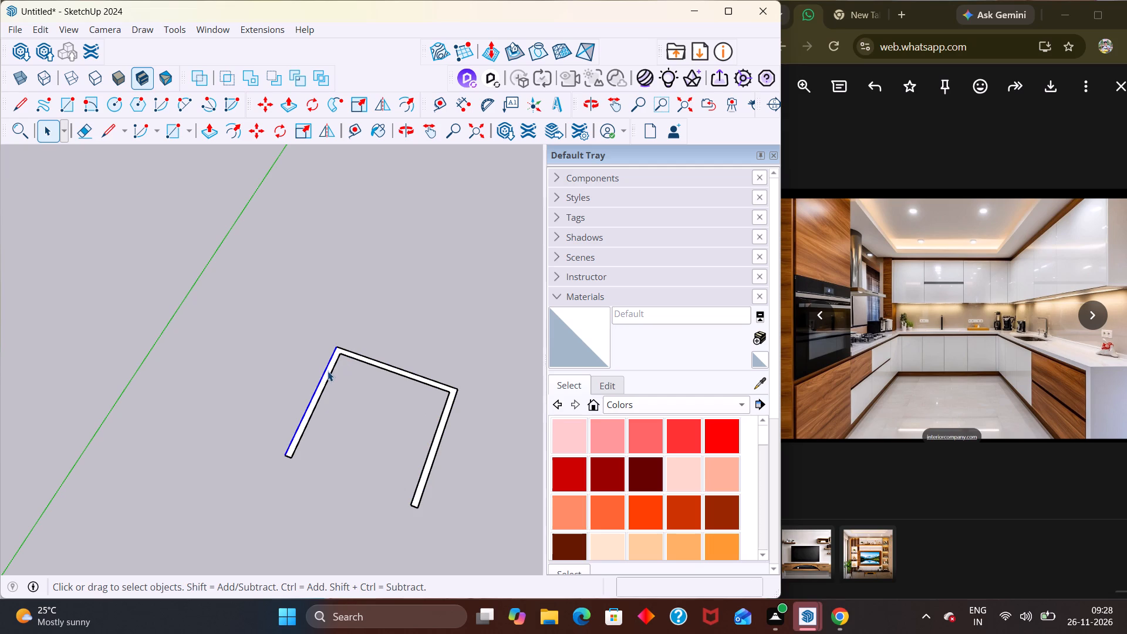
click(328, 371)
double_click(328, 371)
double_click(328, 371)
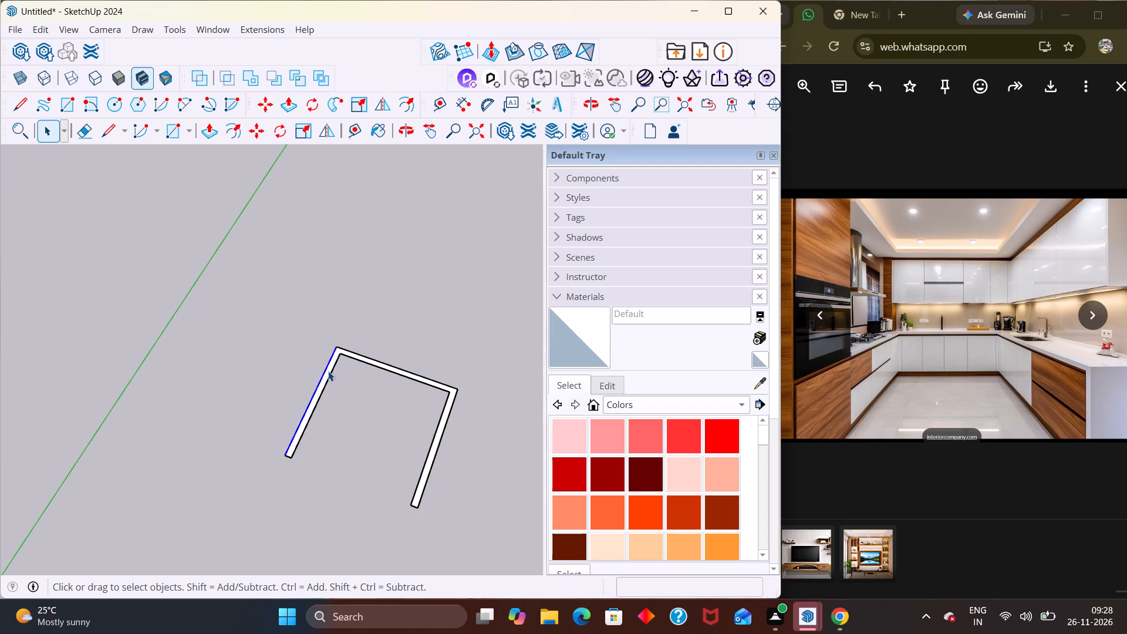
double_click(328, 371)
right_click(328, 371)
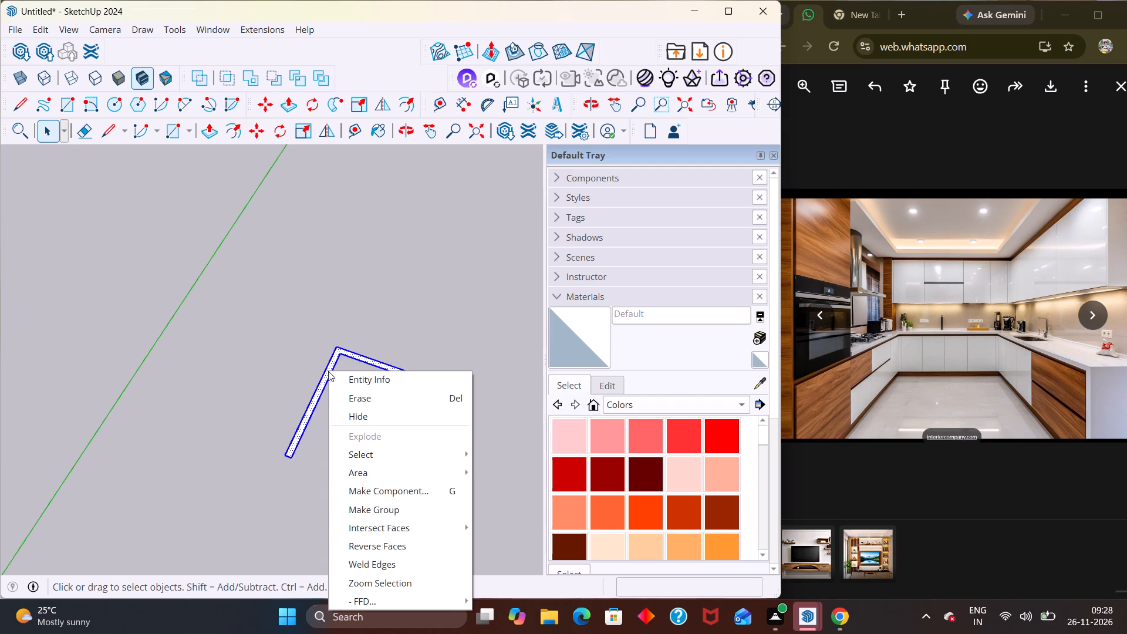
click(387, 511)
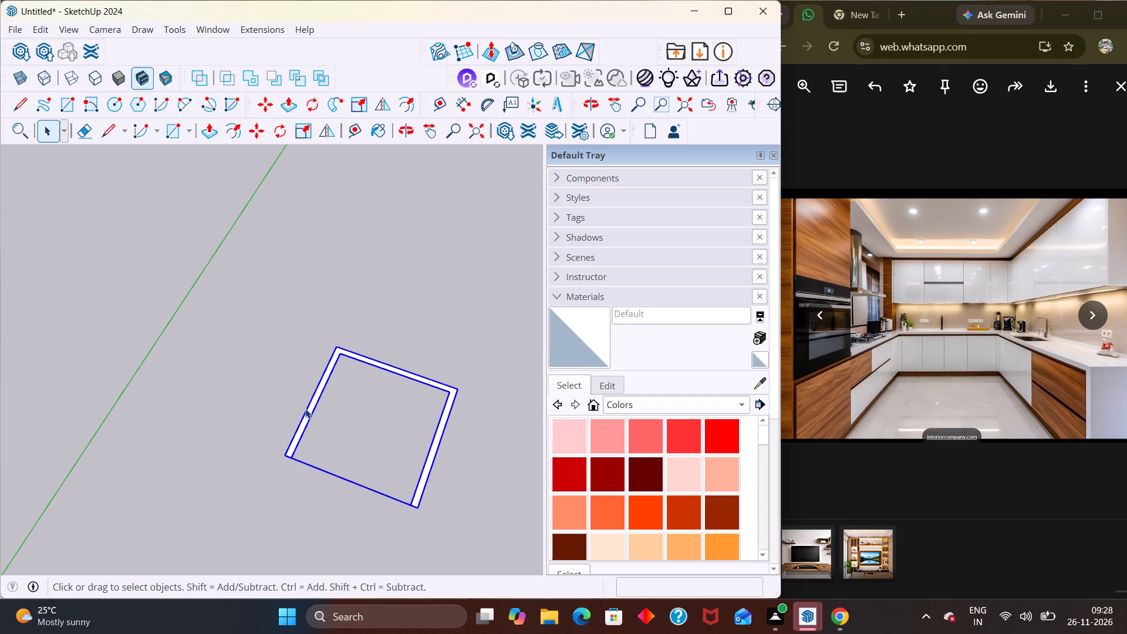
Push/Pull the footprint face inside the wall group up to a wall height of 10'.
double_click(306, 416)
middle_drag(309, 421, 339, 332)
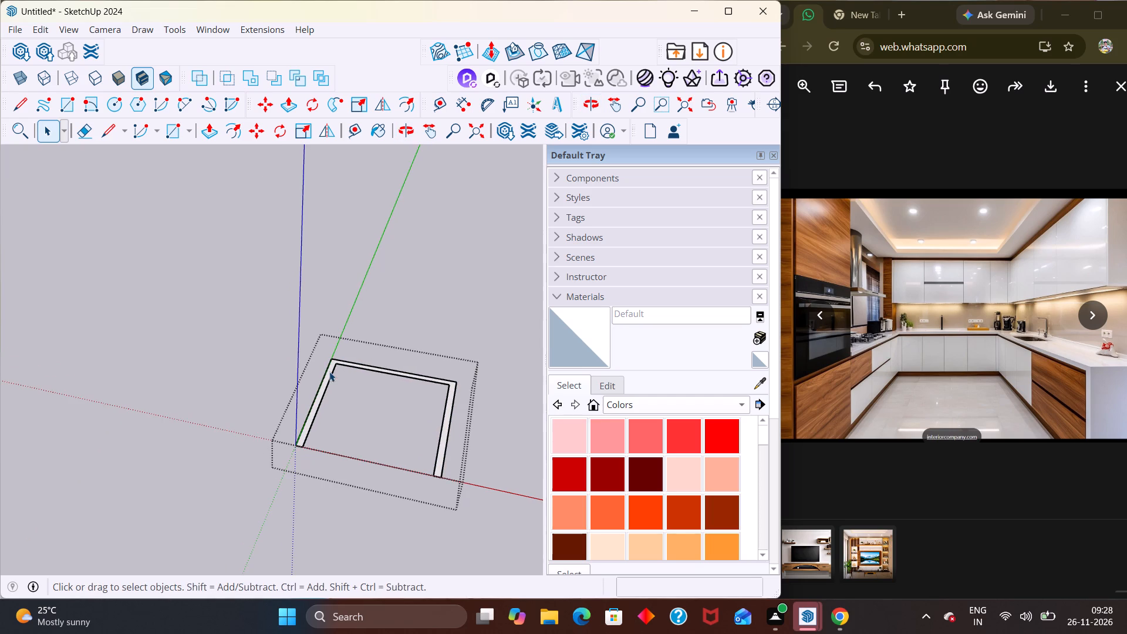
key(p)
click(318, 400)
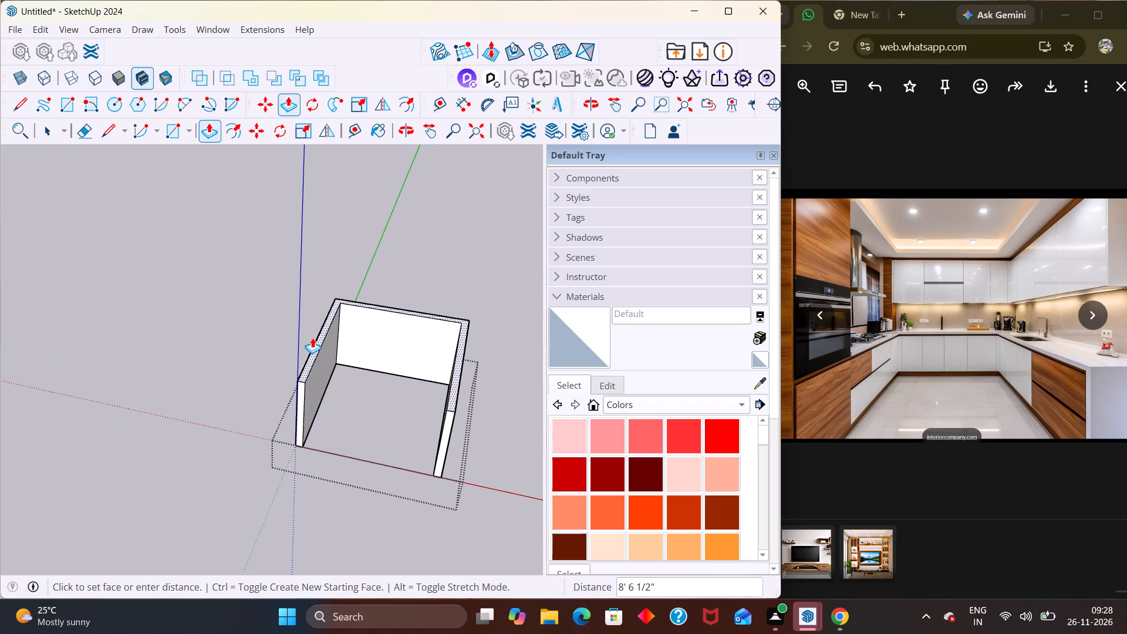
text(10')
key(Return)
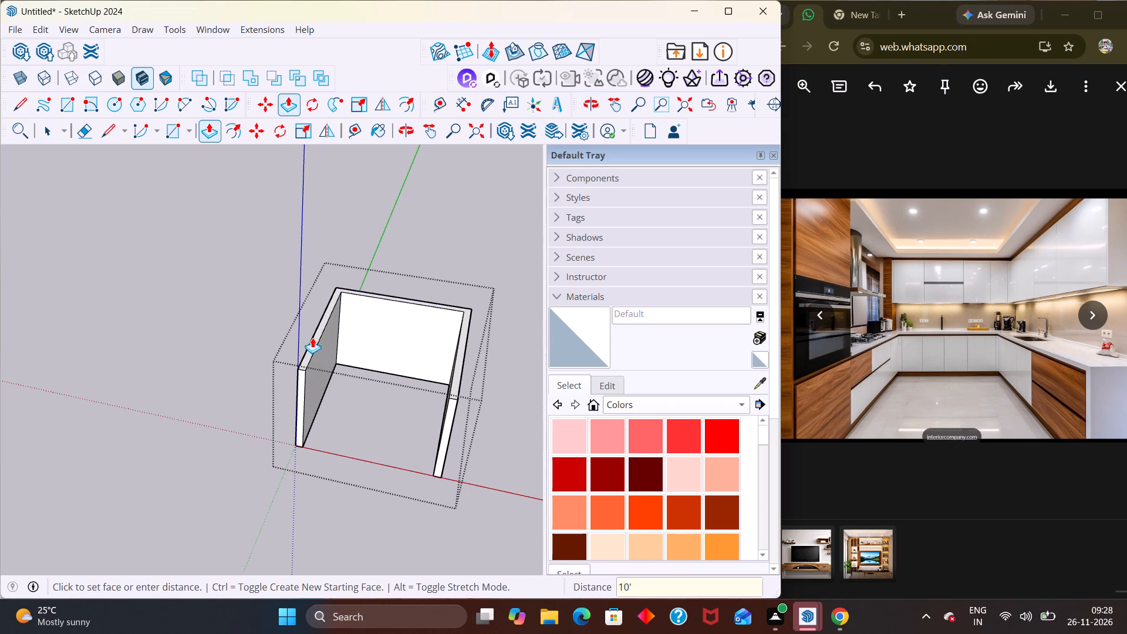
key(space)
click(255, 285)
Examine the raised U-shaped walls from several angles, inside and outside.
scroll(313, 404, down, 5)
middle_drag(407, 446, 410, 247)
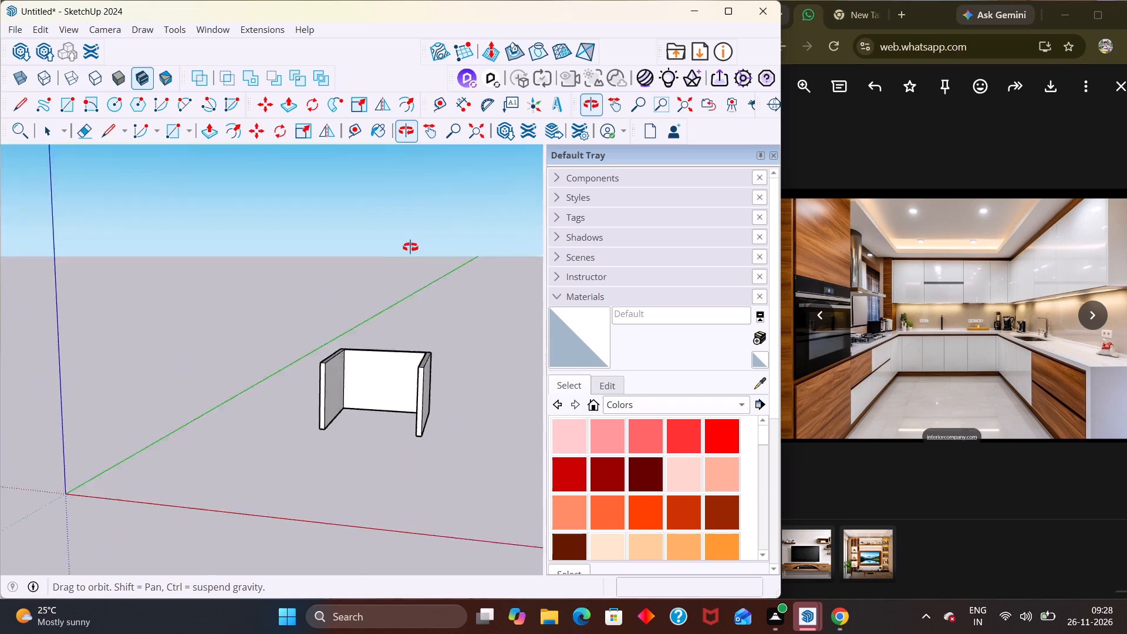
middle_drag(410, 247, 414, 275)
scroll(414, 275, up, 3)
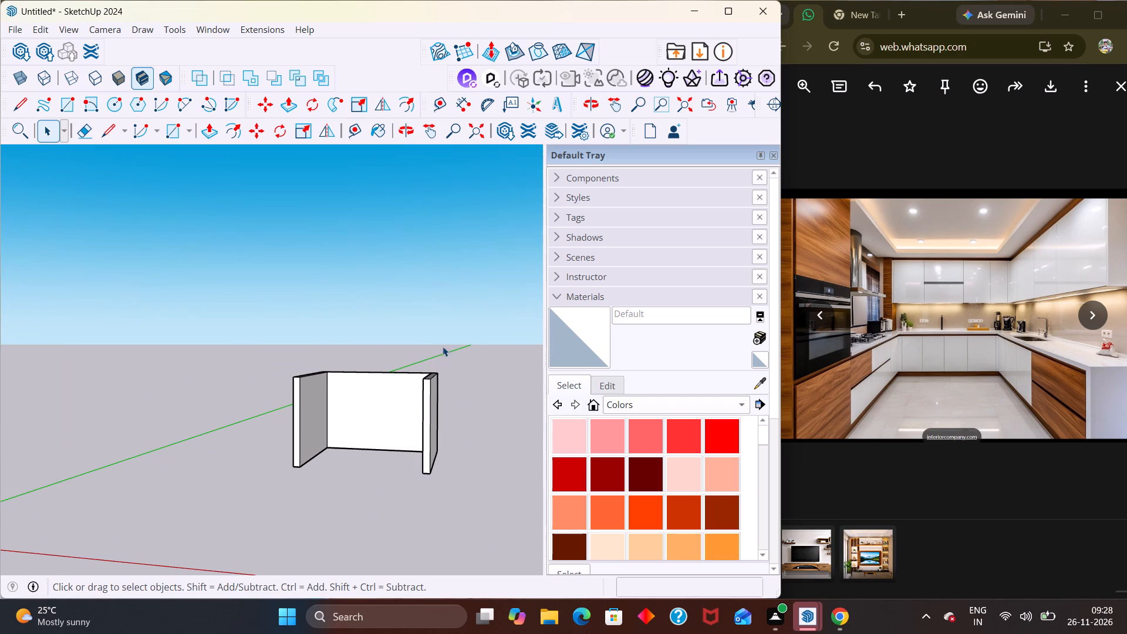
middle_drag(414, 430, 410, 456)
middle_drag(335, 456, 468, 450)
middle_drag(377, 463, 451, 458)
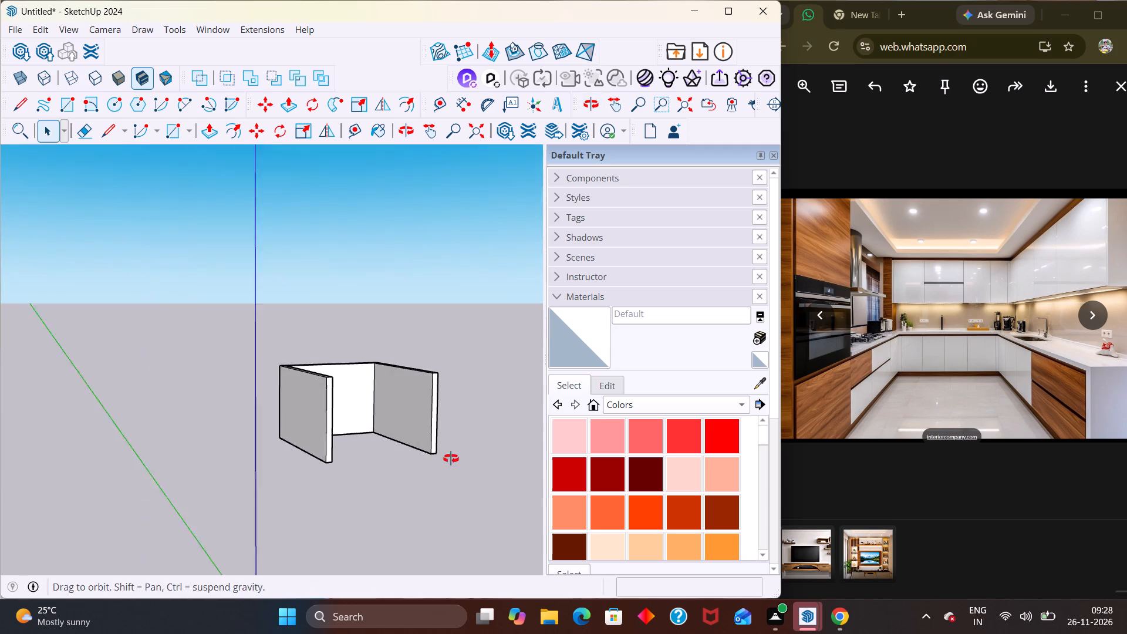
middle_drag(451, 458, 453, 458)
middle_drag(367, 472, 467, 475)
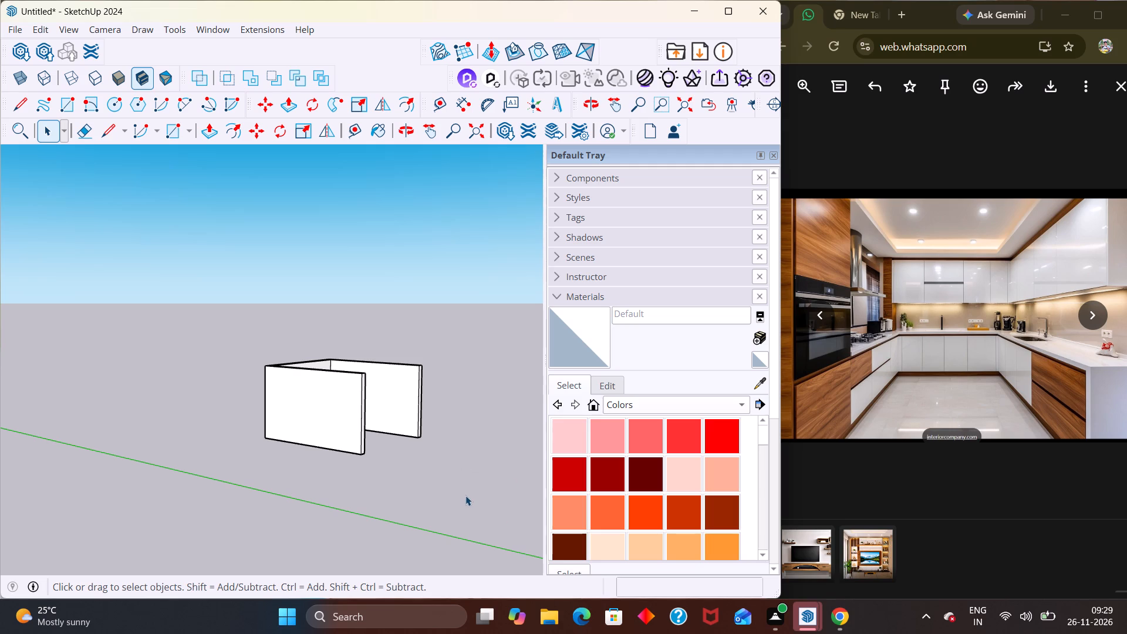
middle_drag(418, 485, 275, 493)
scroll(397, 456, down, 1)
scroll(397, 456, up, 1)
scroll(397, 456, down, 3)
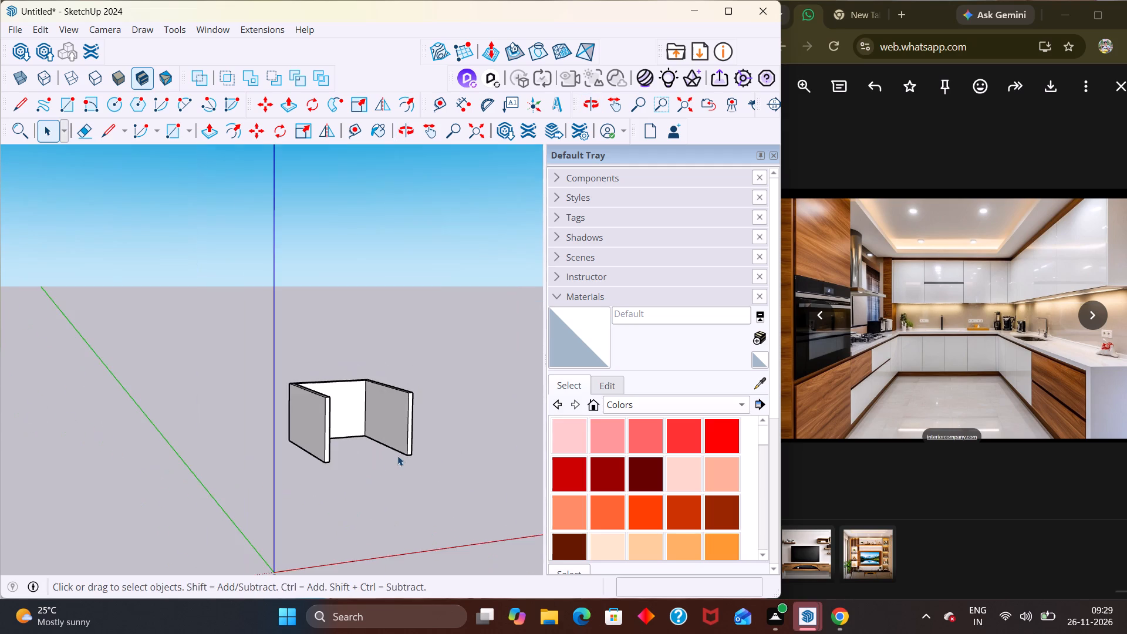
middle_drag(397, 451, 401, 414)
middle_drag(276, 450, 231, 451)
middle_drag(413, 460, 240, 469)
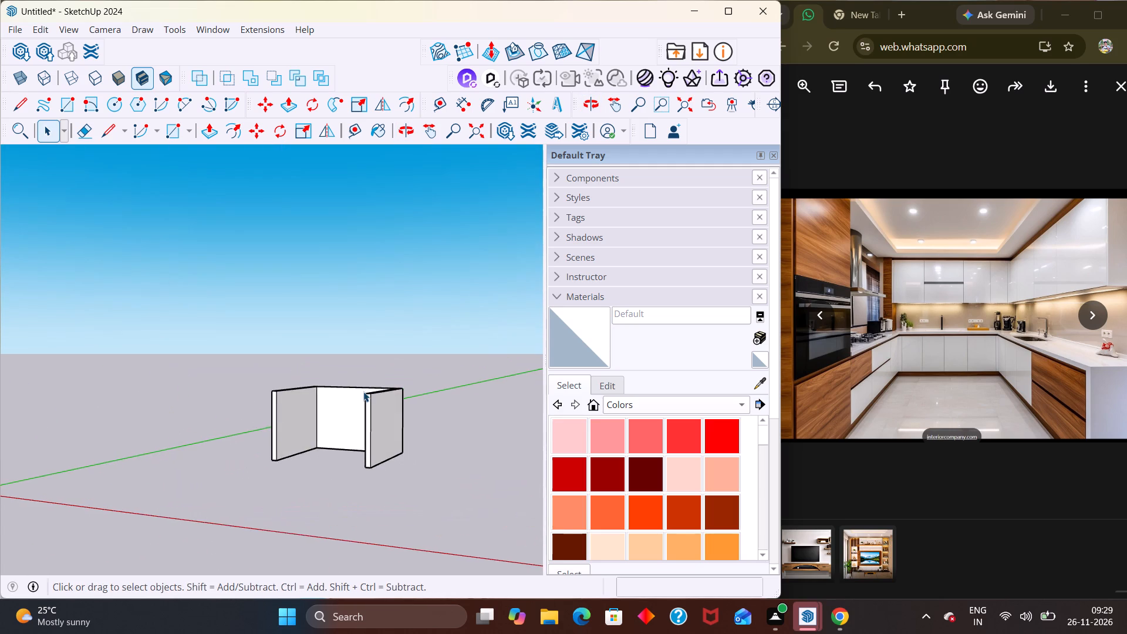
scroll(363, 392, up, 5)
middle_drag(364, 391, 365, 467)
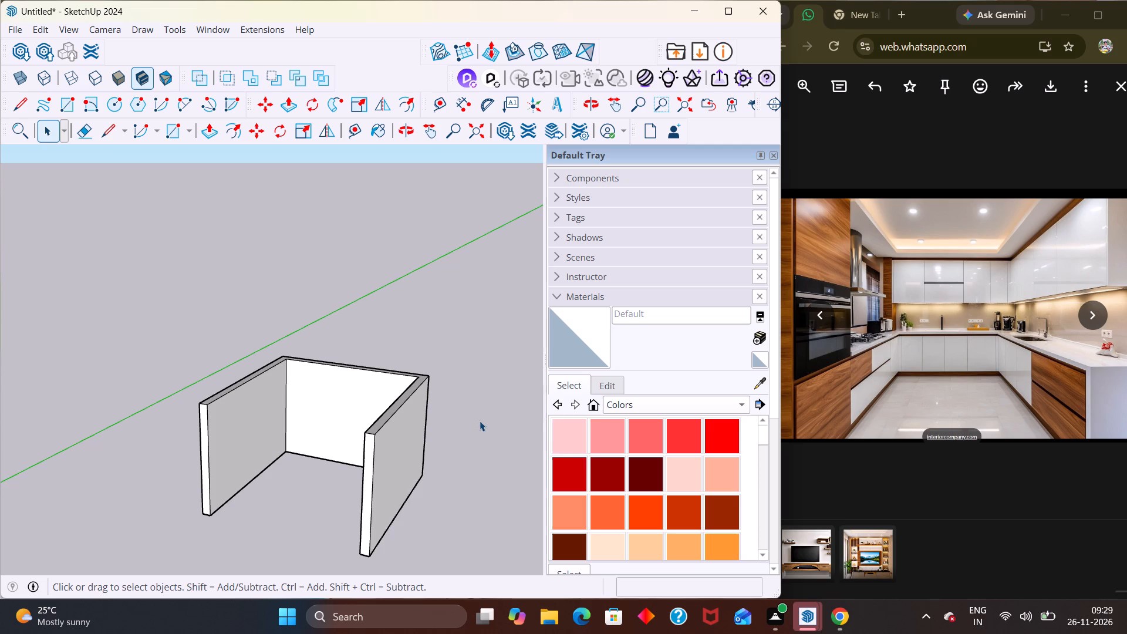
Start a separate group and draw a 15' 9" by about 14' 10 9/16" rectangle across the wall tops, between opposite outer corners.
right_click(480, 421)
click(498, 474)
key(r)
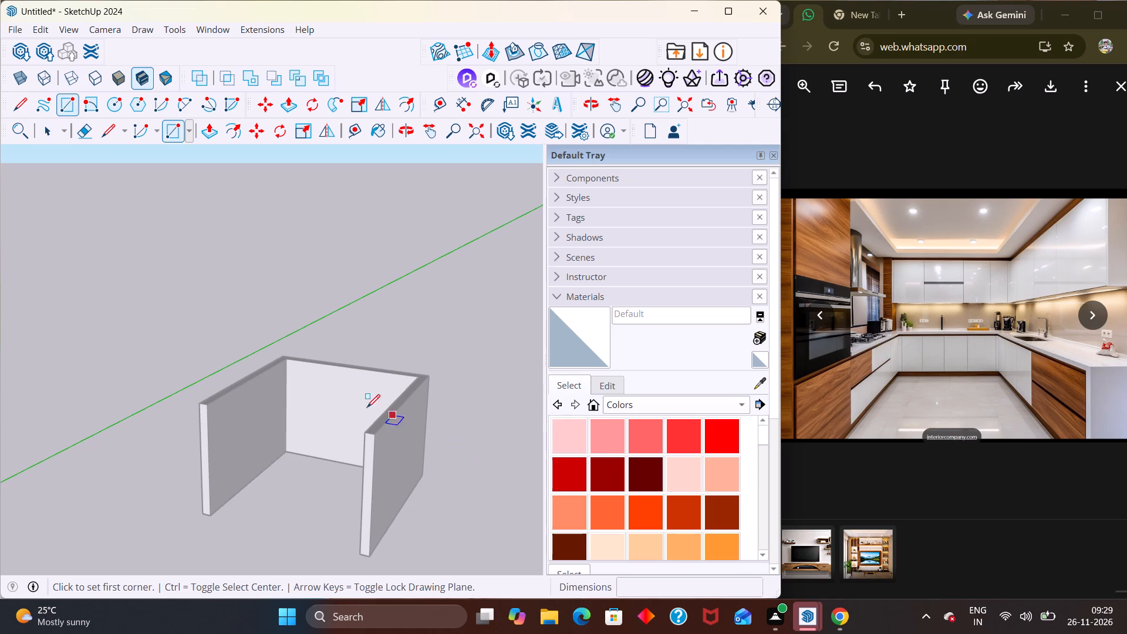
middle_drag(282, 356, 287, 448)
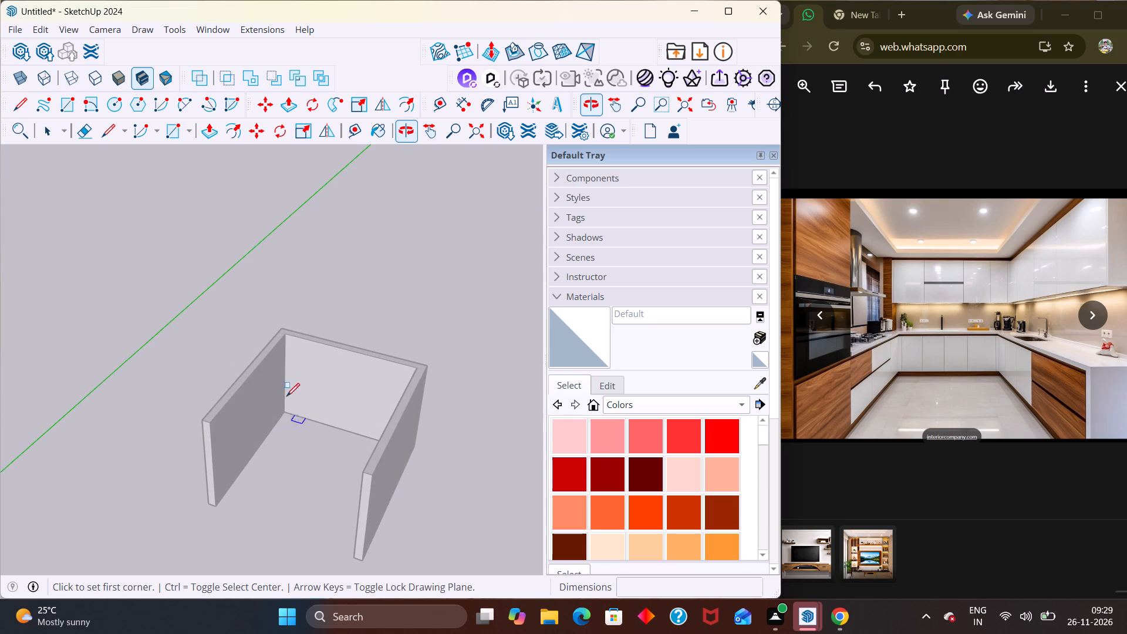
click(279, 327)
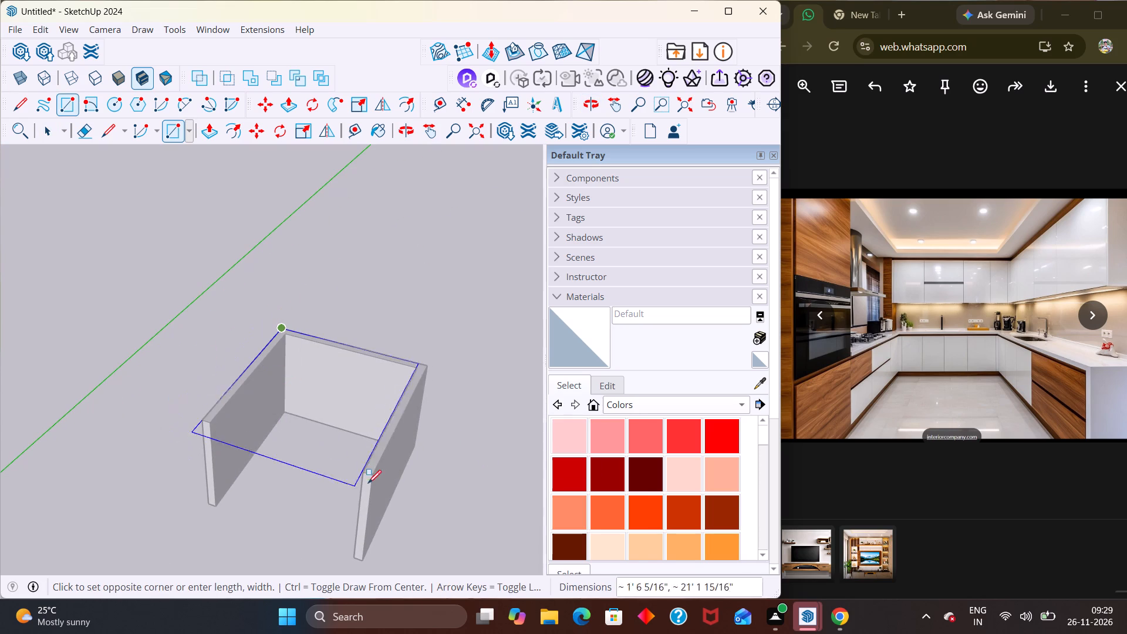
click(373, 477)
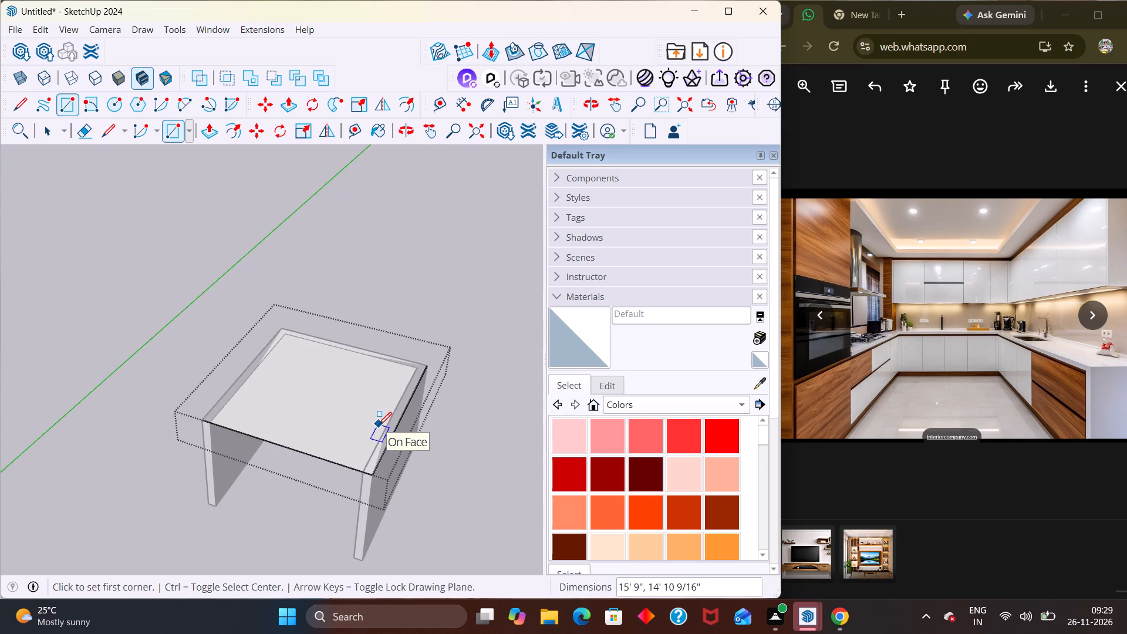
Push/Pull the rectangle on the wall tops upward 6" to form a ceiling slab.
key(space)
text(P)
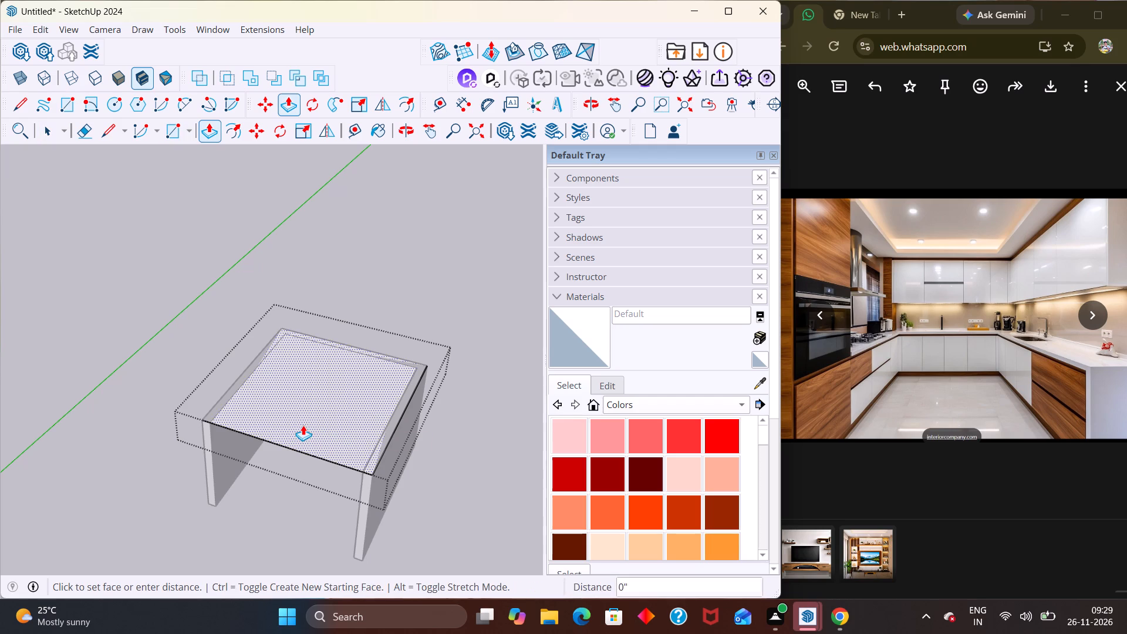
click(303, 425)
key(6)
key(shift+quotedbl)
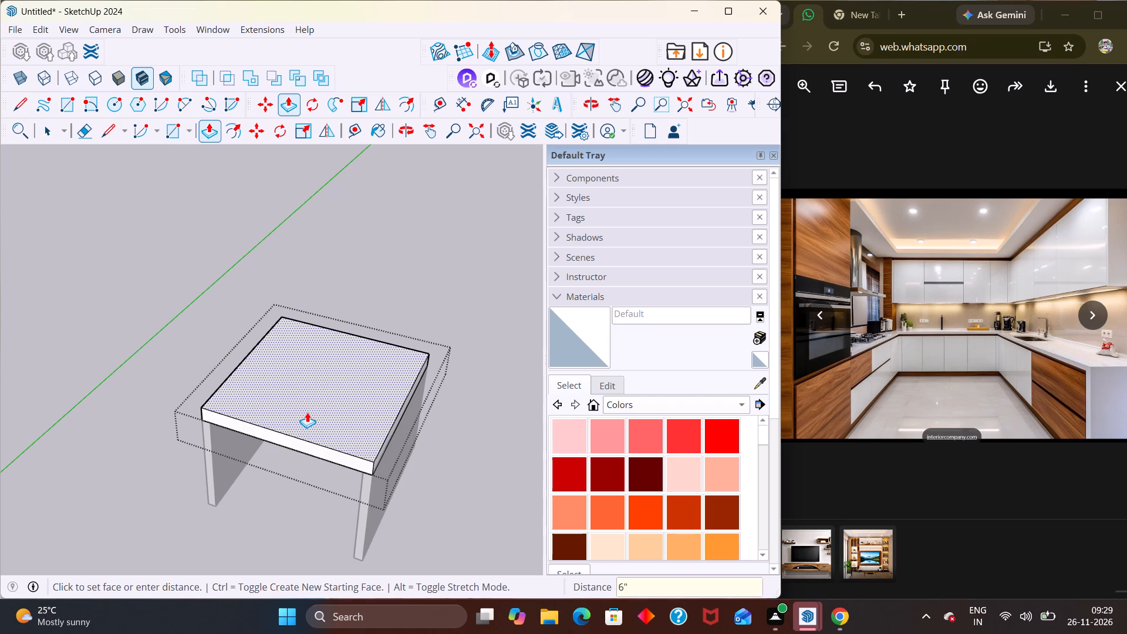
key(Return)
Copy the ceiling slab 10' 6" straight down to the walls' bottom corner as a floor slab beneath them, and close the group.
key(space)
triple_click(307, 412)
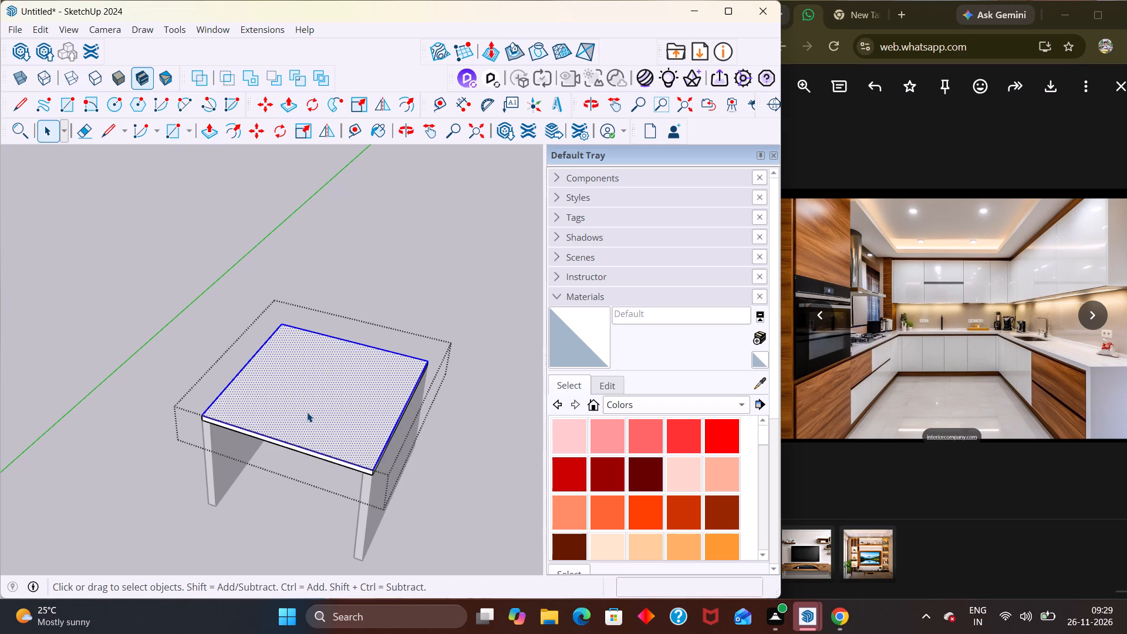
key(m)
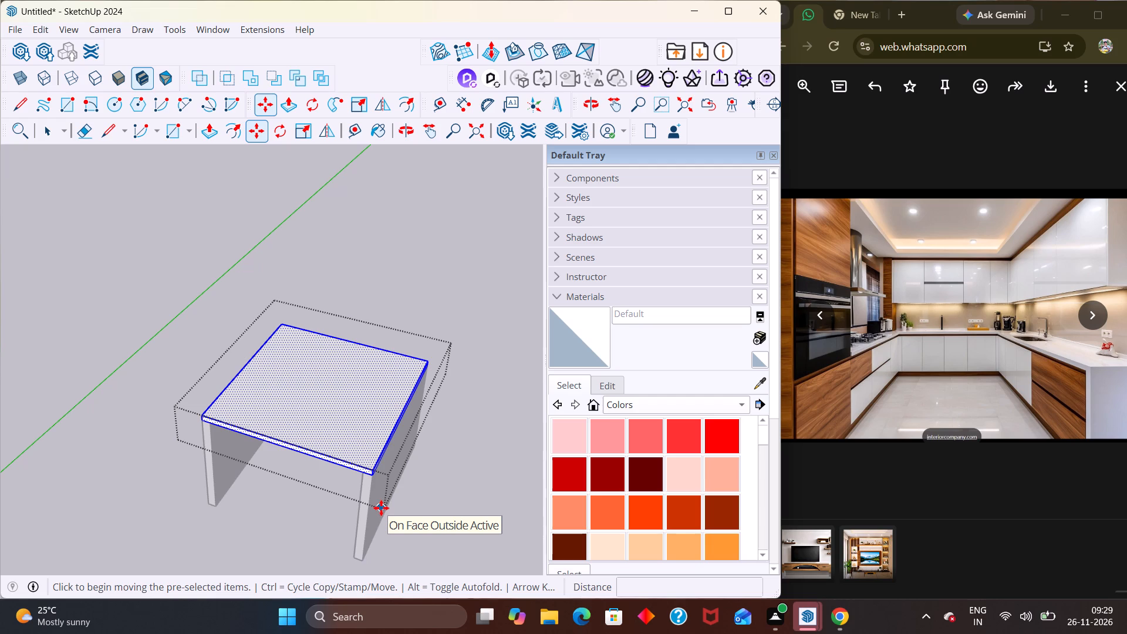
middle_drag(386, 509, 397, 421)
click(383, 424)
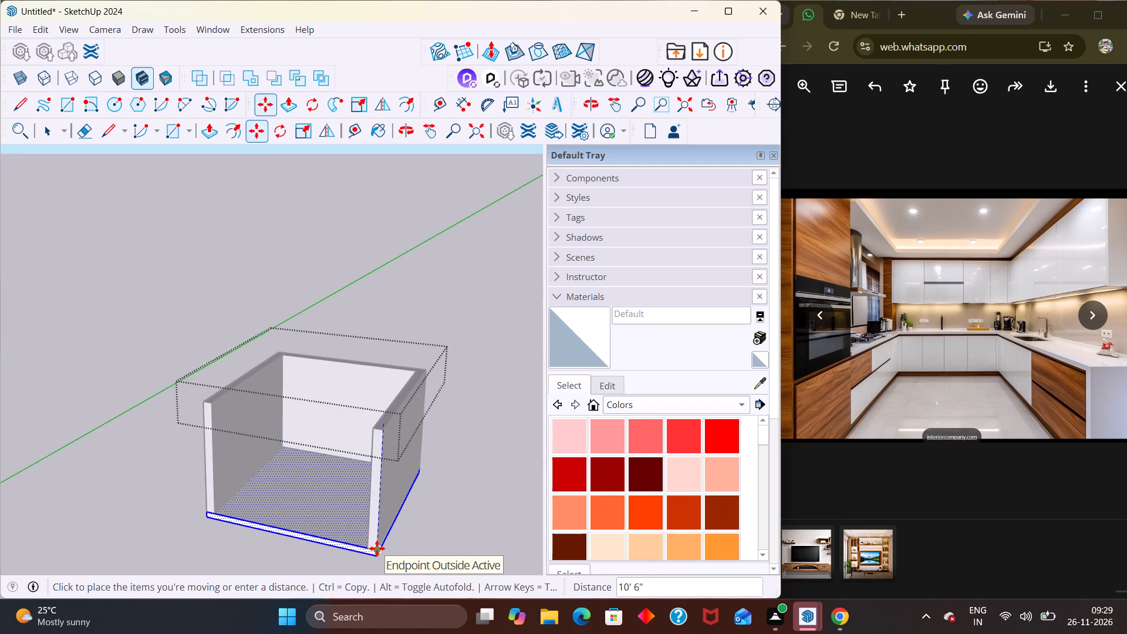
middle_drag(377, 548, 400, 450)
scroll(400, 455, up, 4)
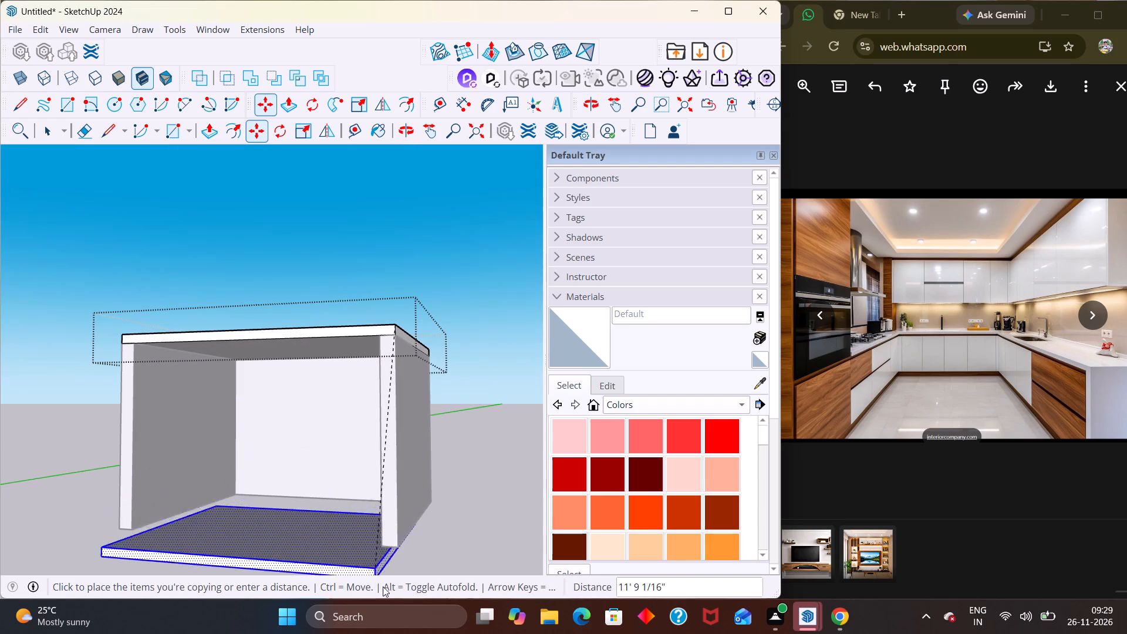
click(394, 549)
key(space)
scroll(384, 504, down, 4)
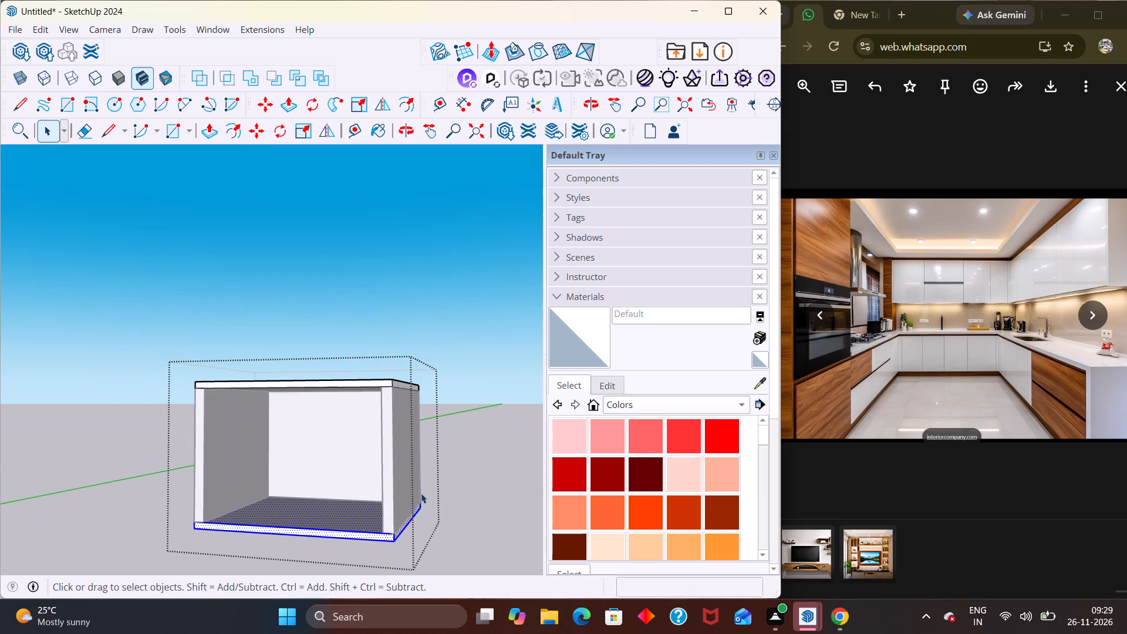
click(469, 489)
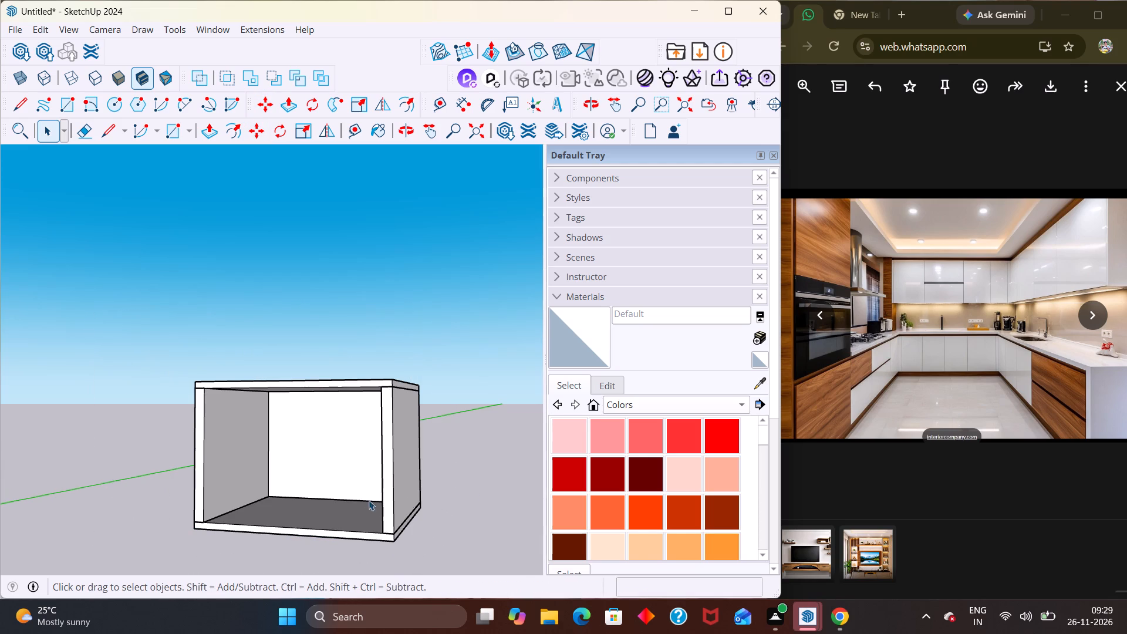
Examine the room shell's walls, ceiling slab and floor slab from the open front, the outer sides, above and below.
middle_drag(359, 493, 469, 486)
middle_drag(362, 432, 163, 394)
middle_drag(326, 402, 348, 380)
scroll(326, 402, up, 3)
middle_drag(359, 392, 349, 504)
middle_click(349, 504)
scroll(349, 504, down, 5)
scroll(355, 499, up, 1)
scroll(359, 490, down, 5)
middle_drag(359, 490, 444, 487)
middle_drag(362, 502, 449, 487)
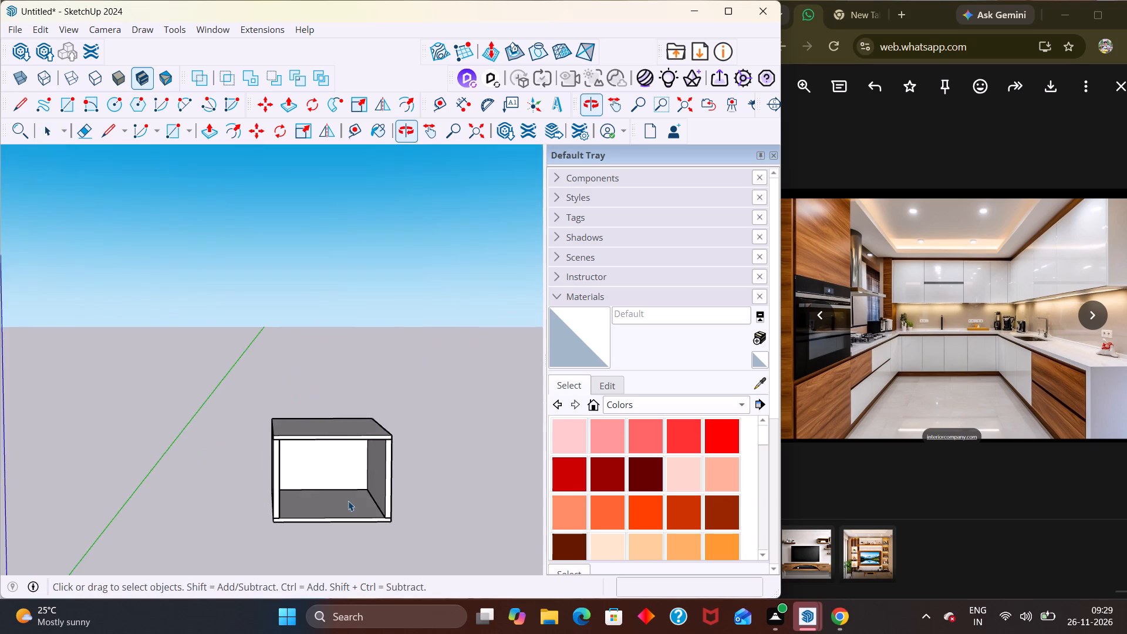
middle_drag(358, 502, 455, 494)
middle_drag(362, 498, 205, 474)
scroll(308, 491, up, 2)
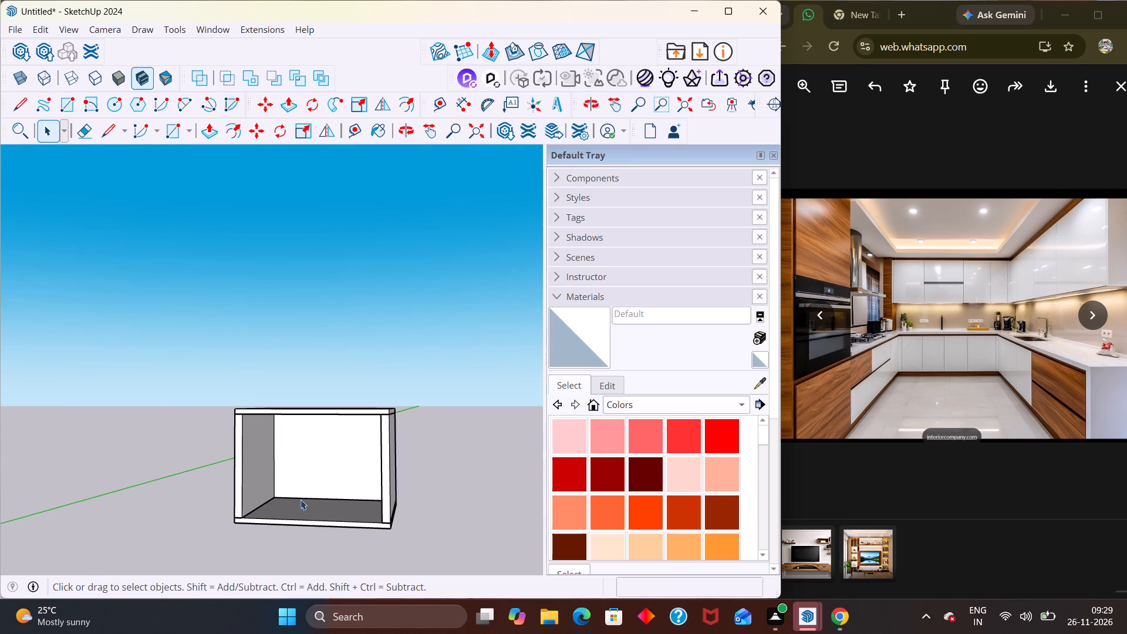
middle_click(225, 510)
middle_drag(303, 518, 251, 533)
middle_drag(353, 506, 240, 504)
middle_drag(310, 511, 224, 512)
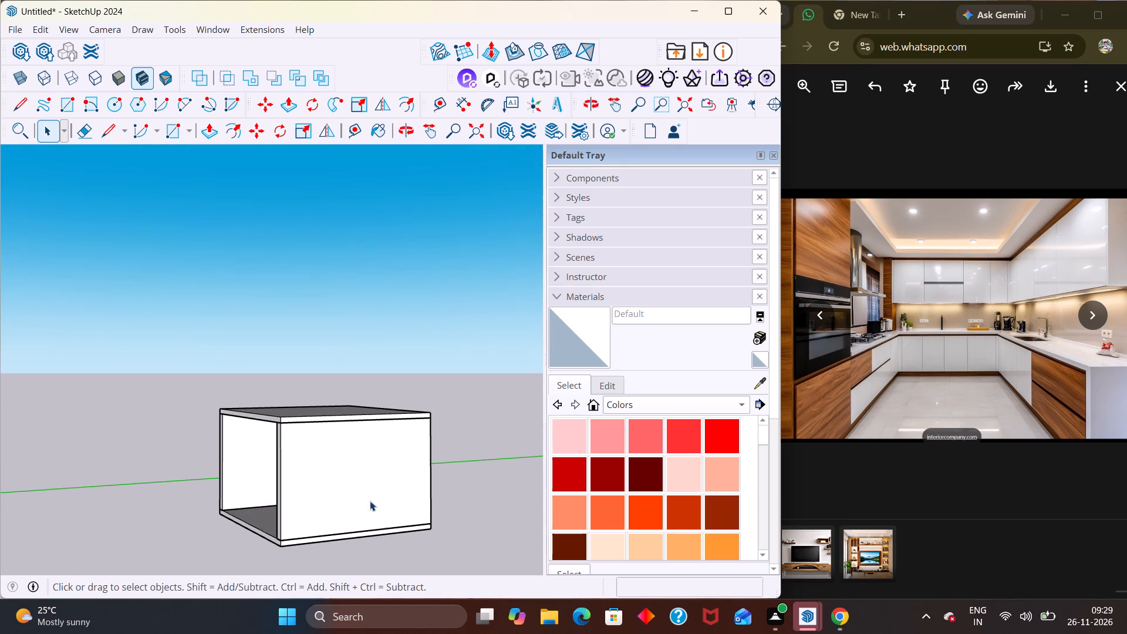
middle_drag(409, 499, 428, 498)
middle_drag(390, 499, 431, 510)
middle_drag(412, 510, 434, 511)
scroll(942, 379, down, 4)
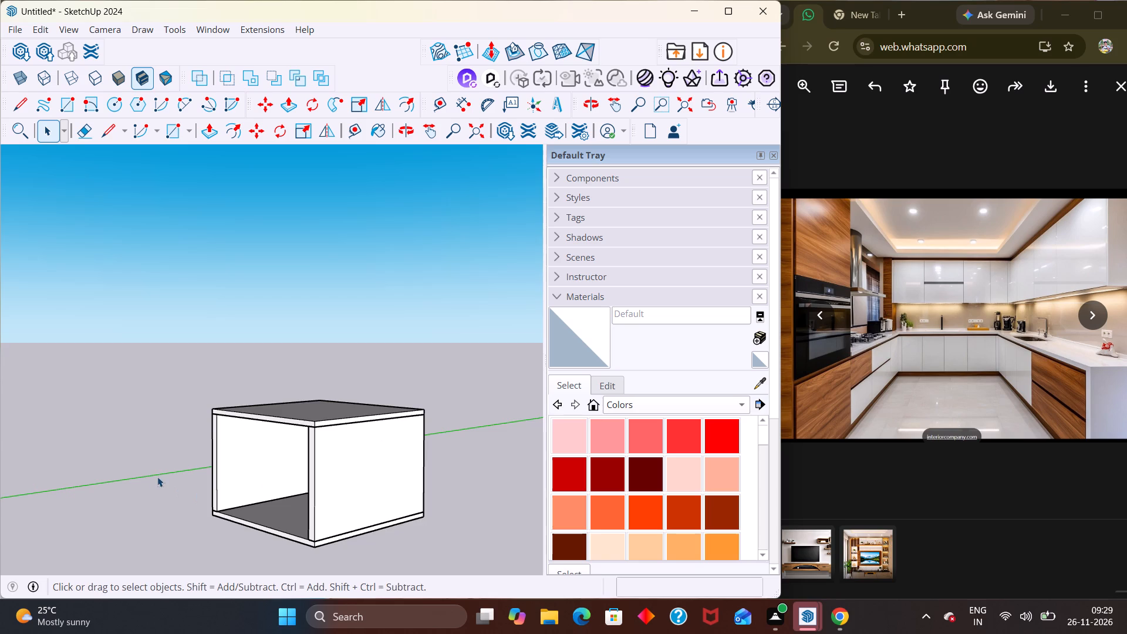
middle_drag(162, 481, 192, 511)
middle_drag(198, 511, 320, 487)
middle_drag(279, 498, 328, 490)
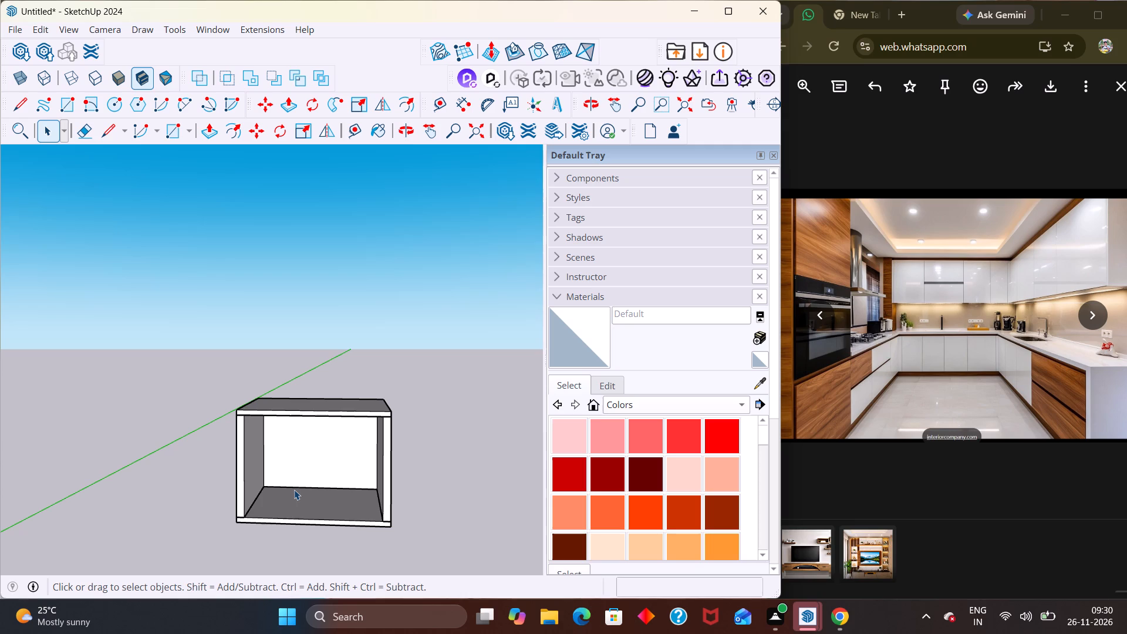
middle_drag(282, 478, 264, 450)
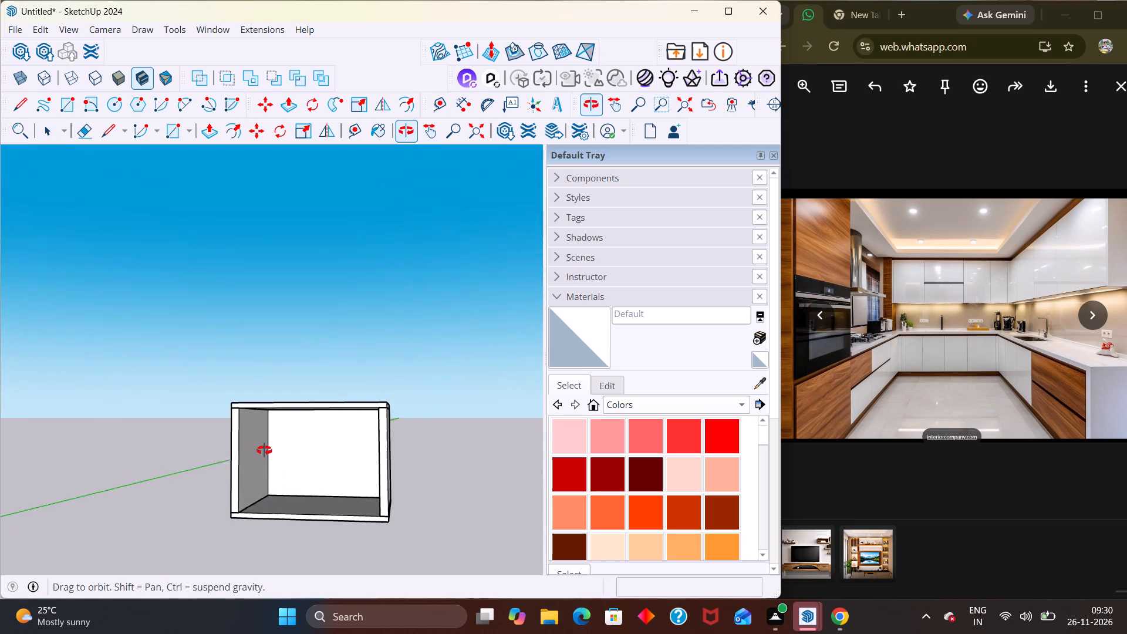
middle_drag(264, 450, 267, 444)
scroll(266, 447, up, 3)
middle_drag(267, 444, 302, 358)
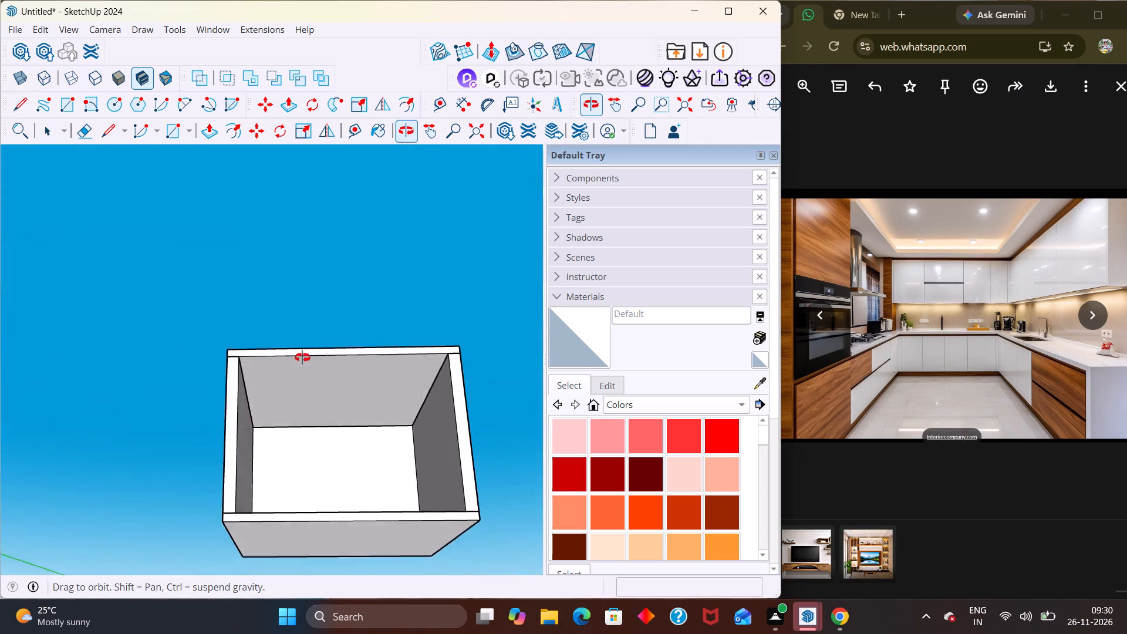
middle_drag(302, 358, 300, 431)
middle_drag(278, 453, 253, 458)
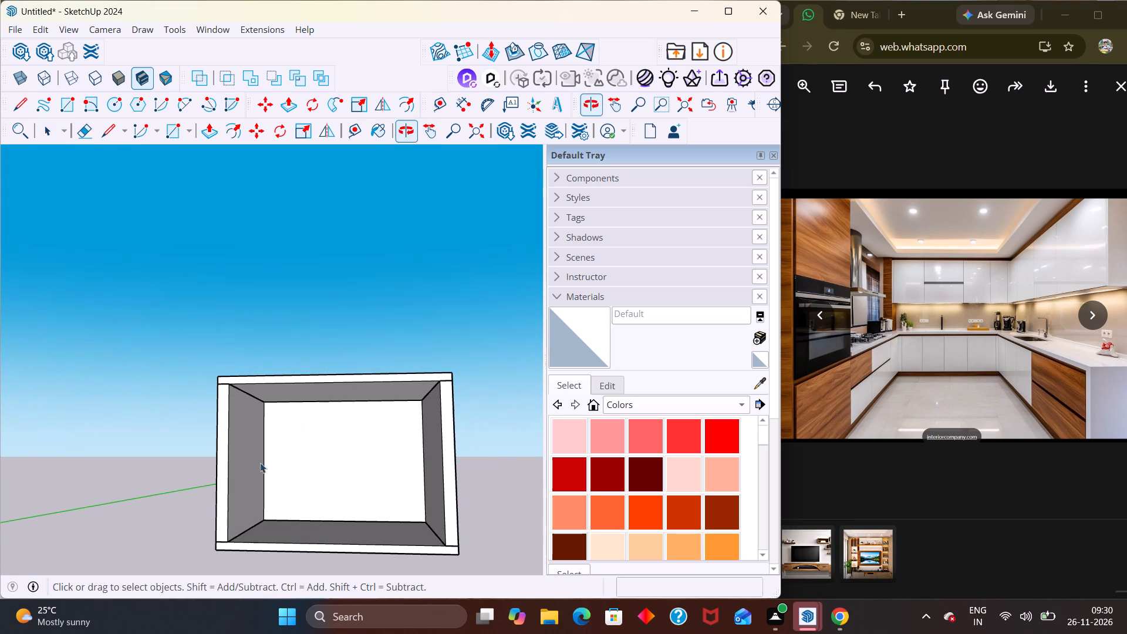
middle_drag(331, 484, 295, 489)
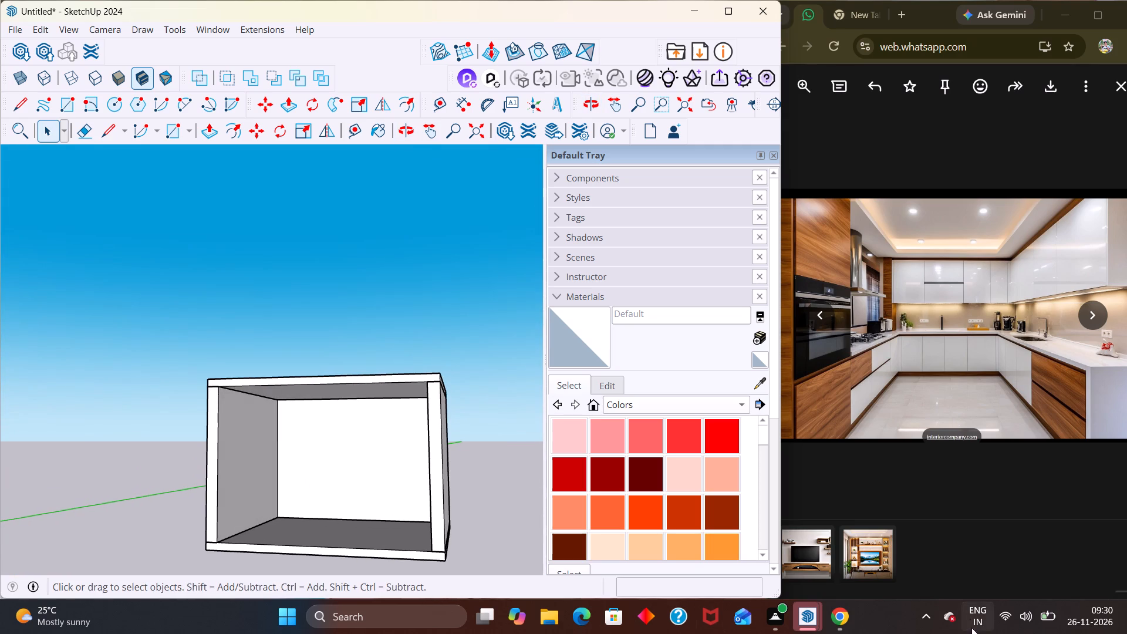
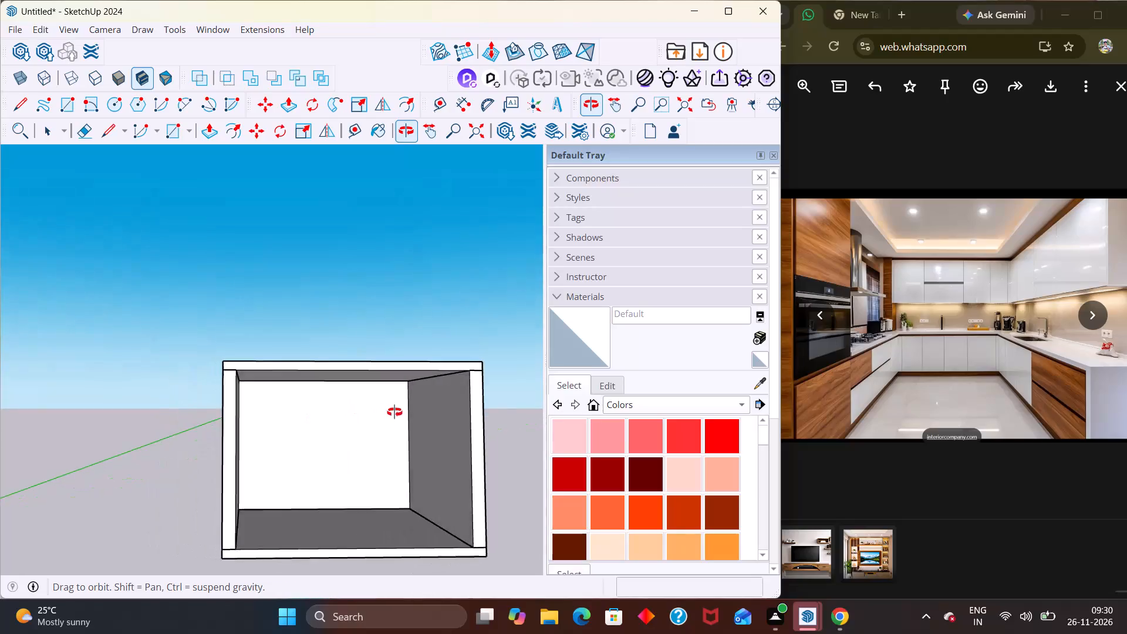
Examine the empty room shell's interior walls, ceiling and floor through the open front.
scroll(296, 453, up, 4)
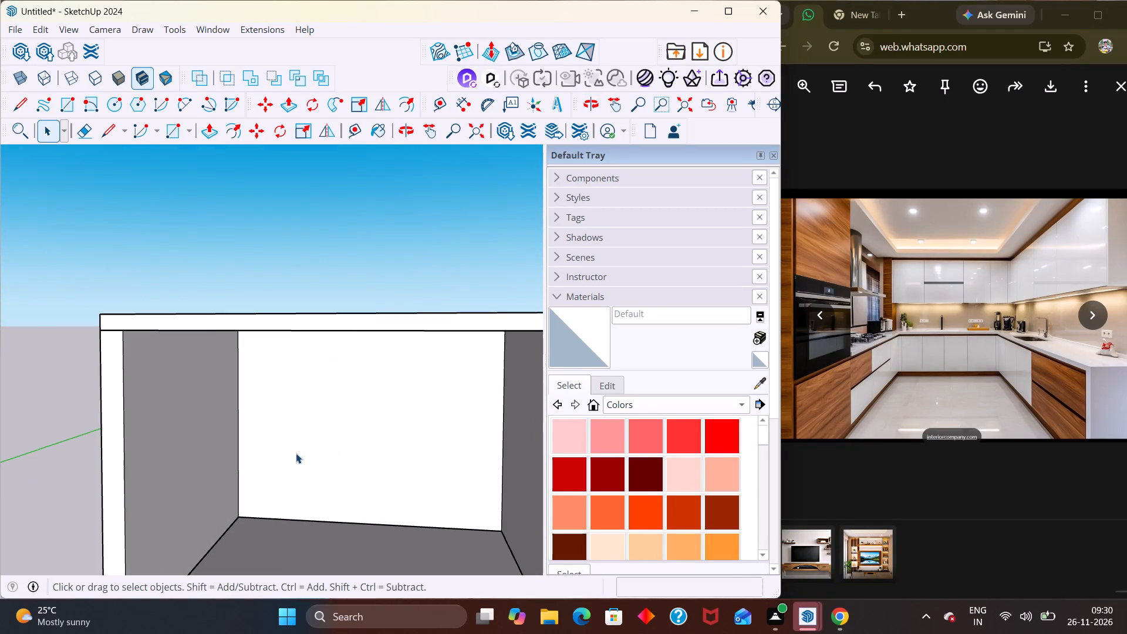
middle_drag(296, 453, 308, 441)
scroll(241, 454, down, 8)
scroll(241, 454, up, 1)
scroll(241, 454, down, 3)
middle_drag(305, 444, 394, 401)
scroll(421, 385, up, 5)
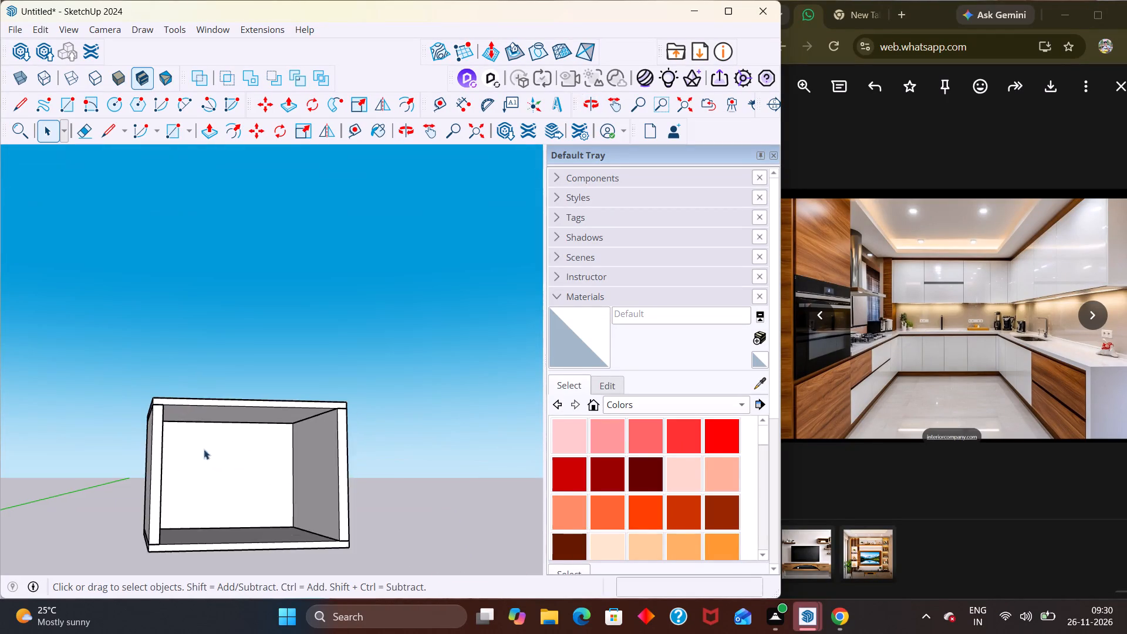
scroll(204, 449, up, 2)
middle_drag(191, 451, 165, 456)
scroll(165, 456, down, 14)
middle_drag(297, 439, 275, 380)
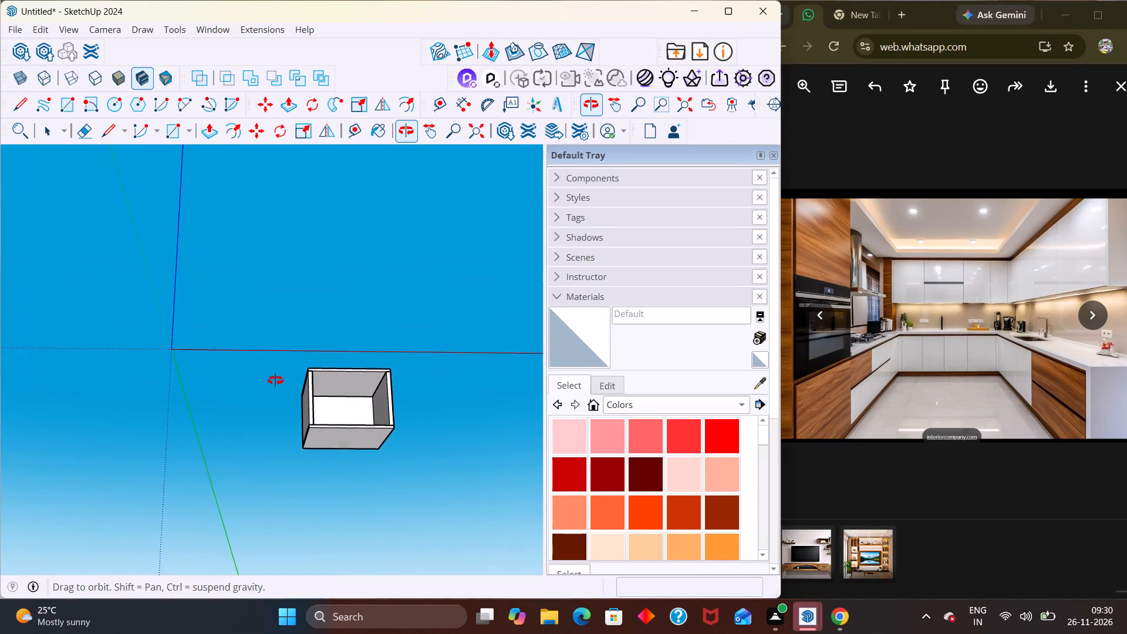
middle_drag(275, 380, 277, 380)
middle_drag(359, 379, 322, 446)
scroll(359, 379, up, 1)
scroll(296, 467, up, 8)
middle_drag(382, 419, 407, 430)
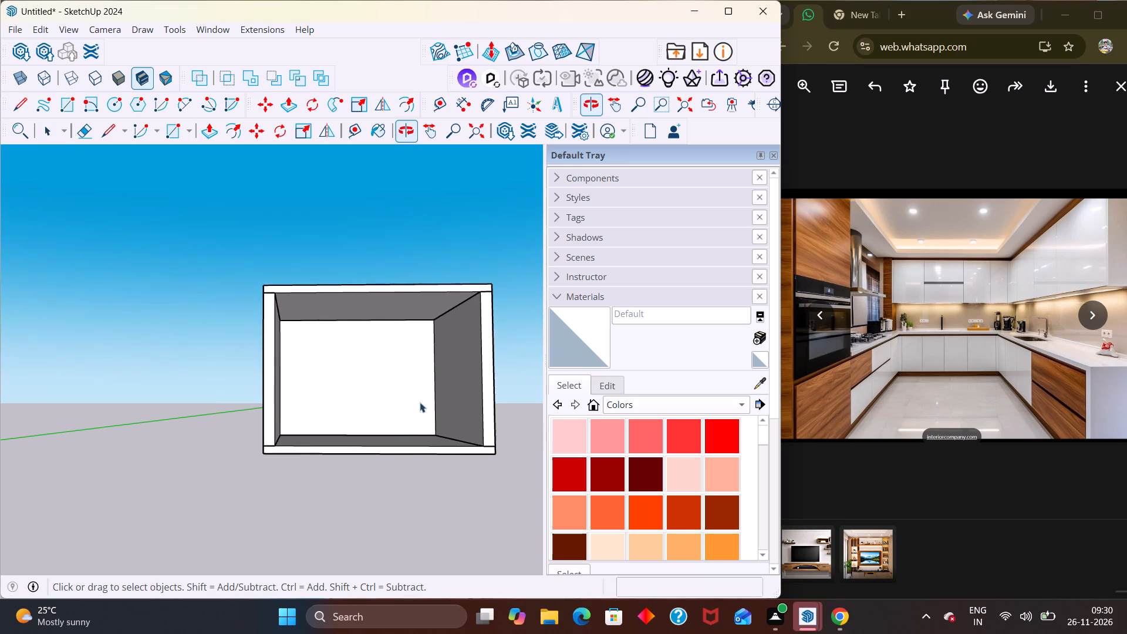
scroll(419, 386, up, 1)
scroll(430, 375, down, 5)
middle_drag(460, 378, 480, 374)
scroll(480, 374, up, 3)
middle_drag(445, 376, 414, 398)
middle_click(349, 402)
middle_drag(350, 399, 320, 402)
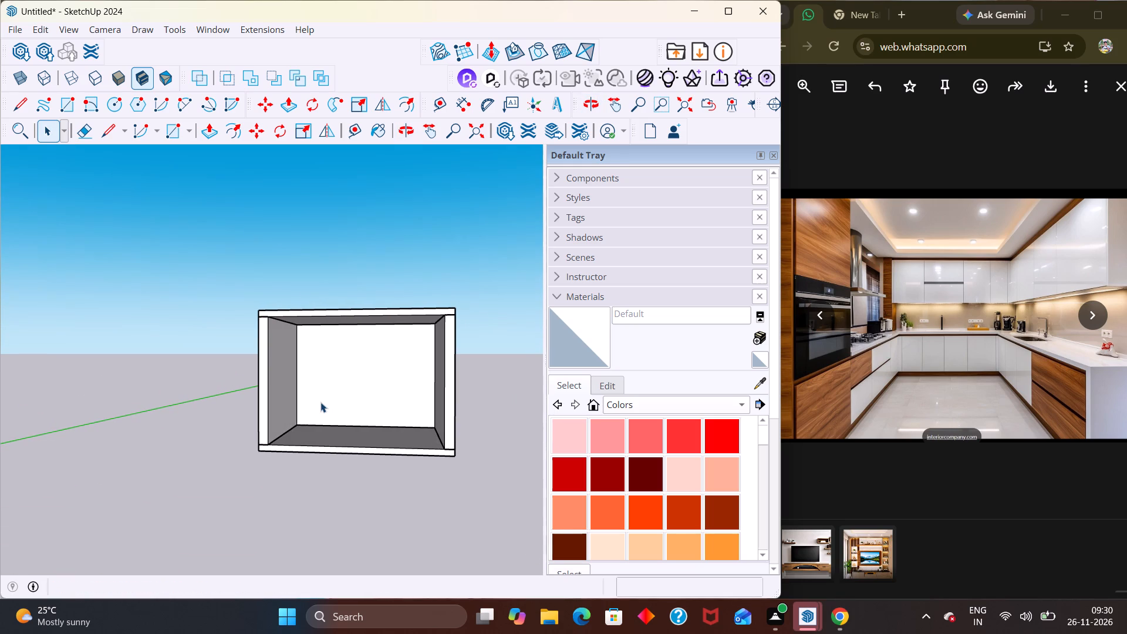
scroll(320, 402, down, 1)
scroll(320, 402, up, 2)
middle_drag(318, 408, 312, 467)
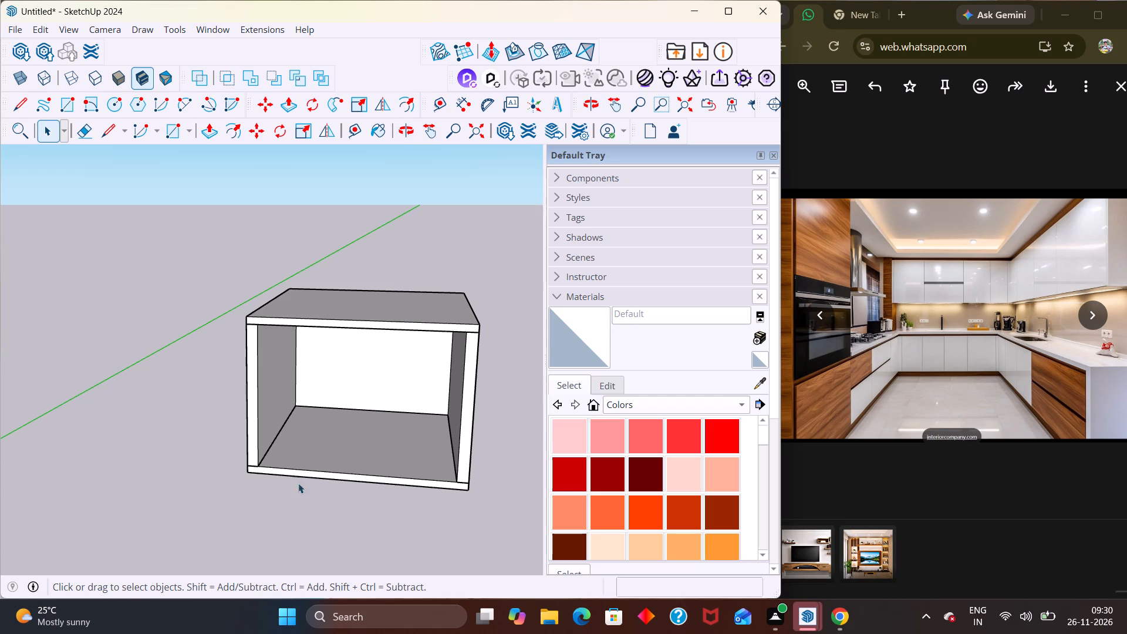
scroll(306, 456, up, 5)
middle_drag(309, 407, 307, 426)
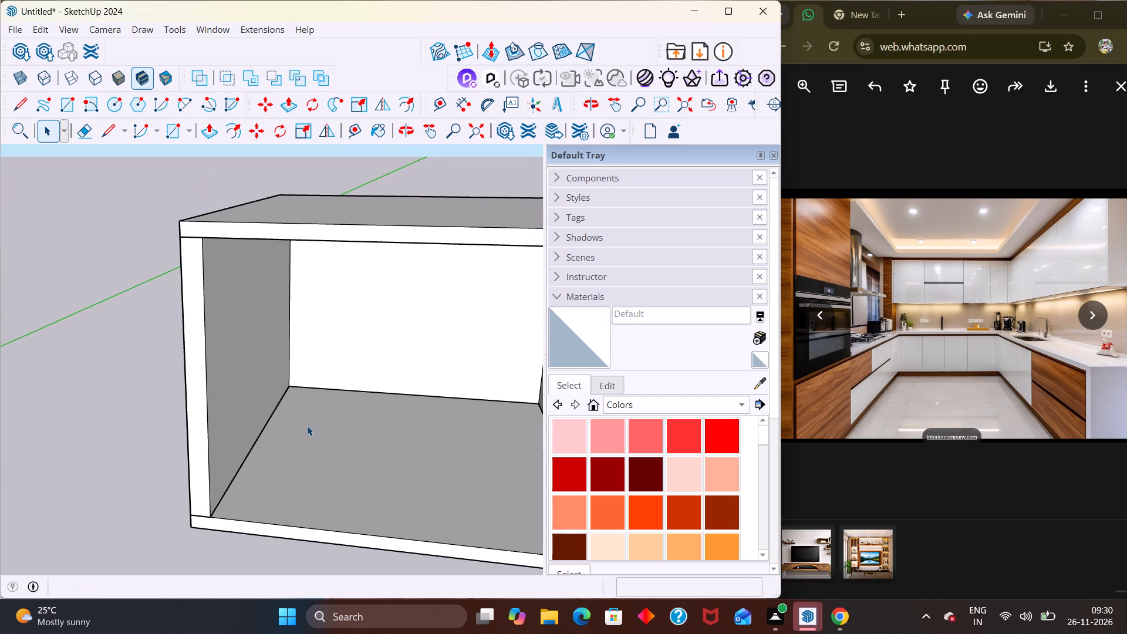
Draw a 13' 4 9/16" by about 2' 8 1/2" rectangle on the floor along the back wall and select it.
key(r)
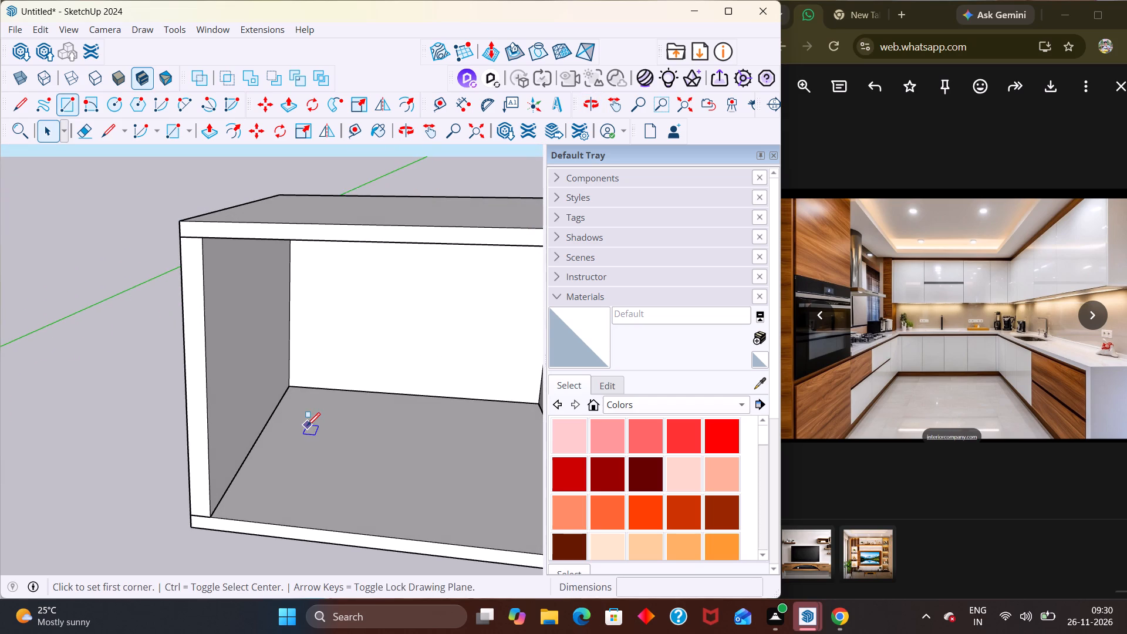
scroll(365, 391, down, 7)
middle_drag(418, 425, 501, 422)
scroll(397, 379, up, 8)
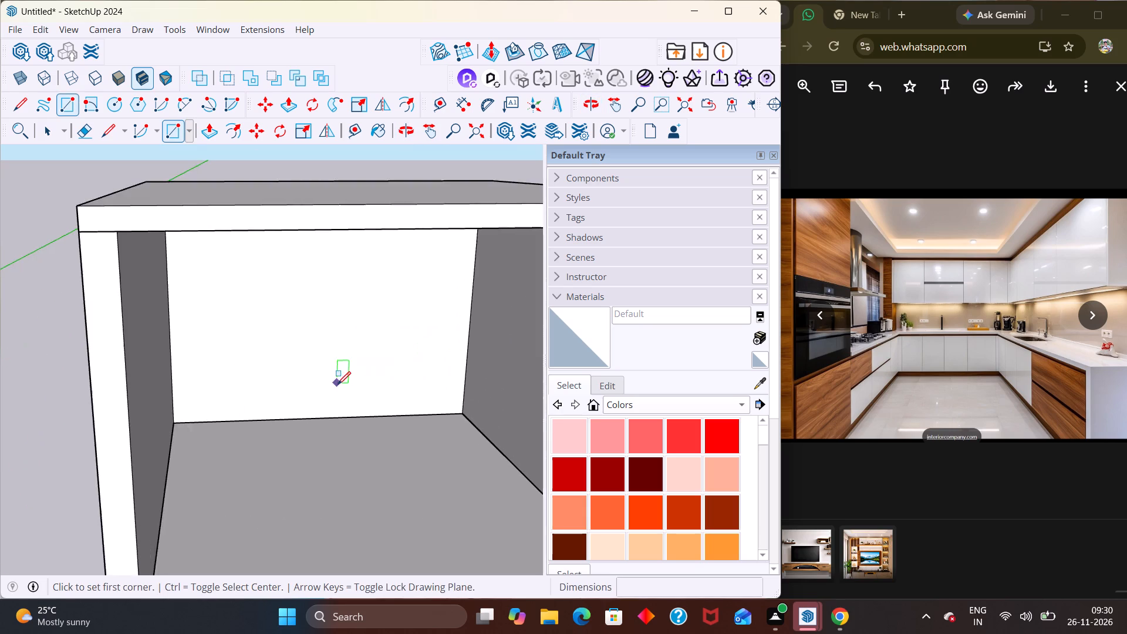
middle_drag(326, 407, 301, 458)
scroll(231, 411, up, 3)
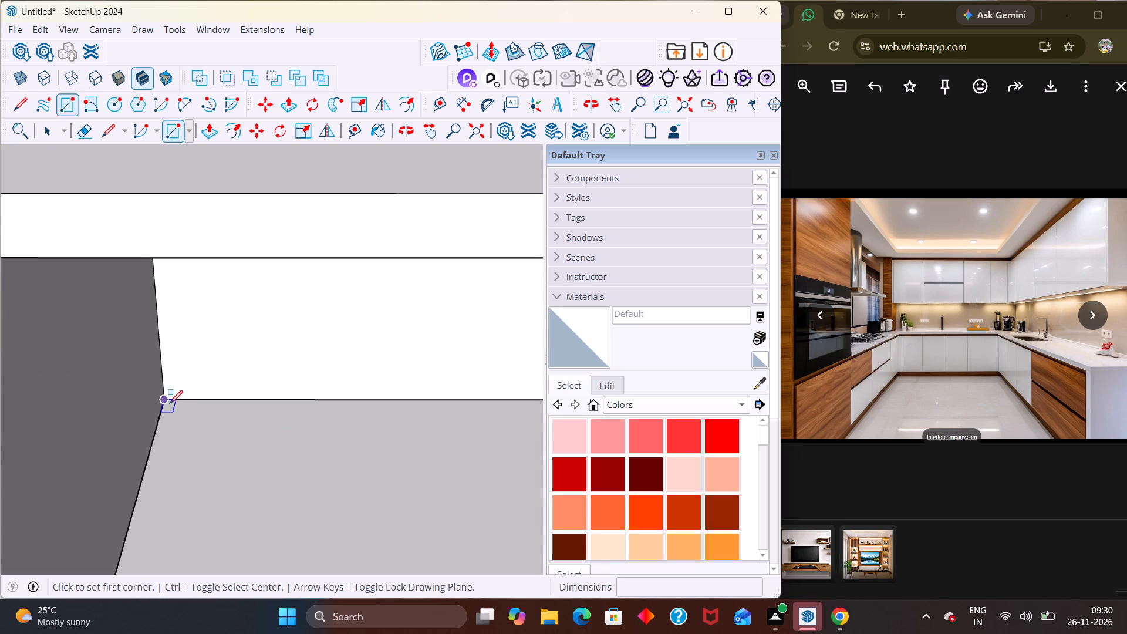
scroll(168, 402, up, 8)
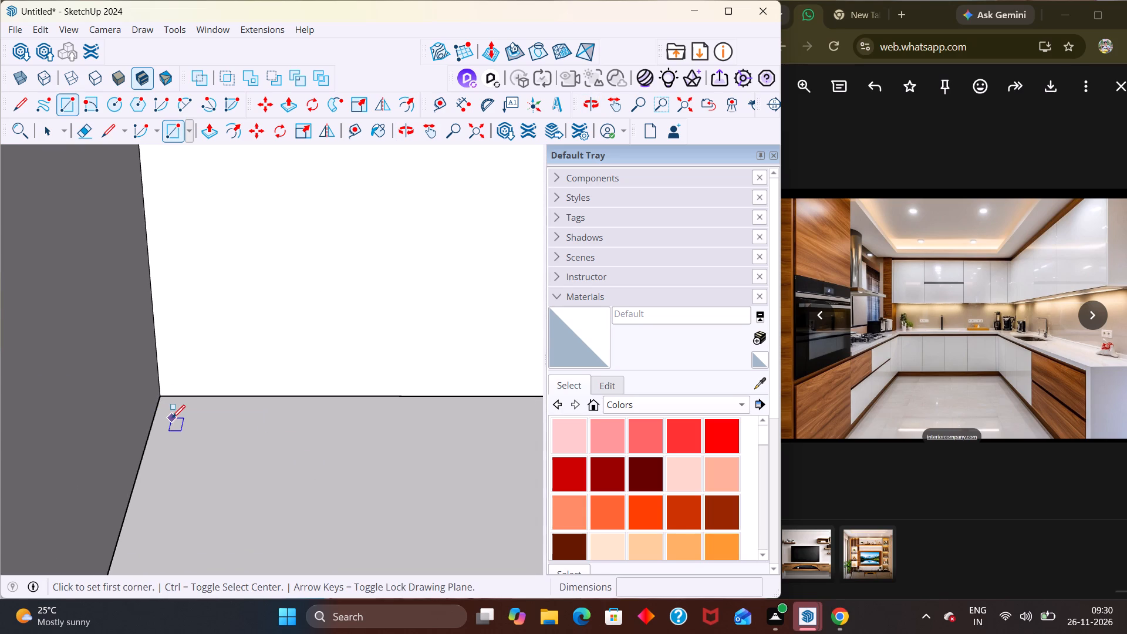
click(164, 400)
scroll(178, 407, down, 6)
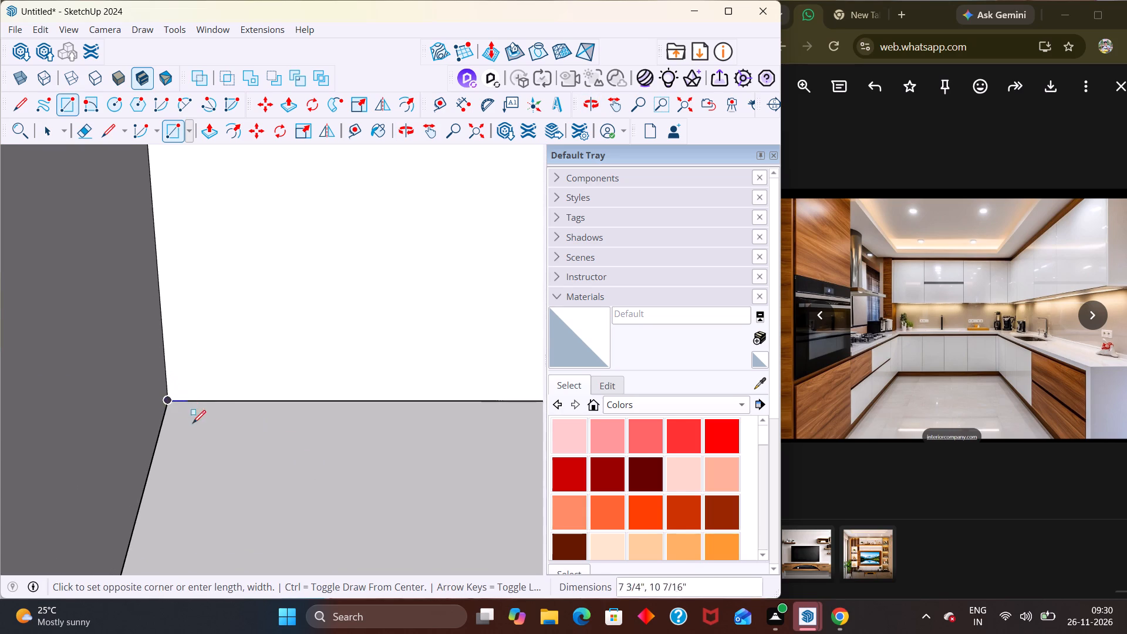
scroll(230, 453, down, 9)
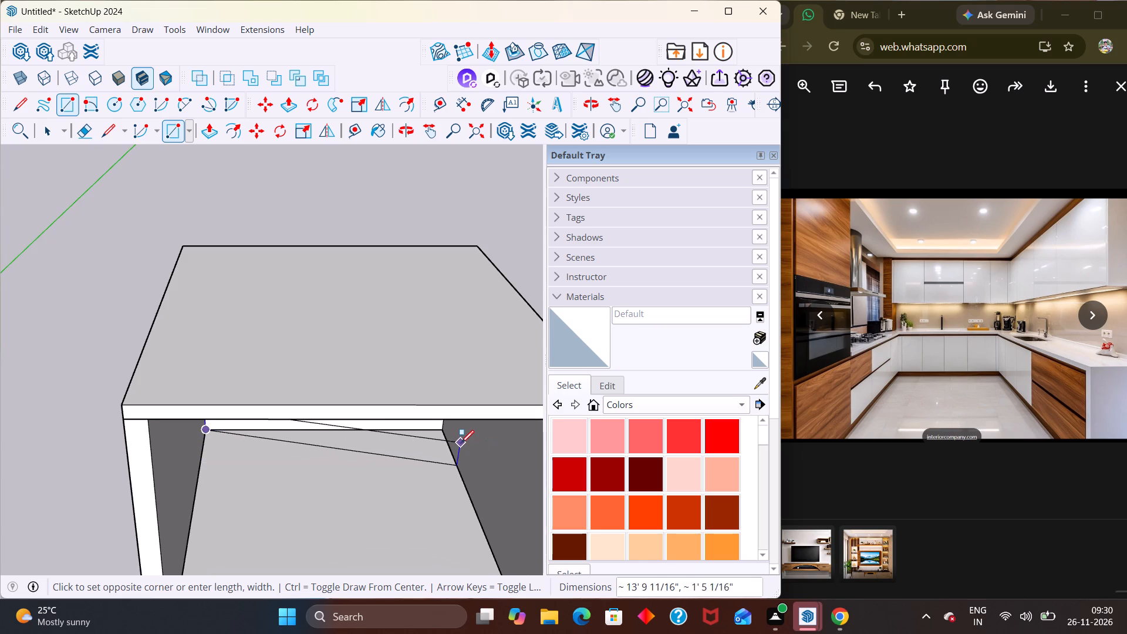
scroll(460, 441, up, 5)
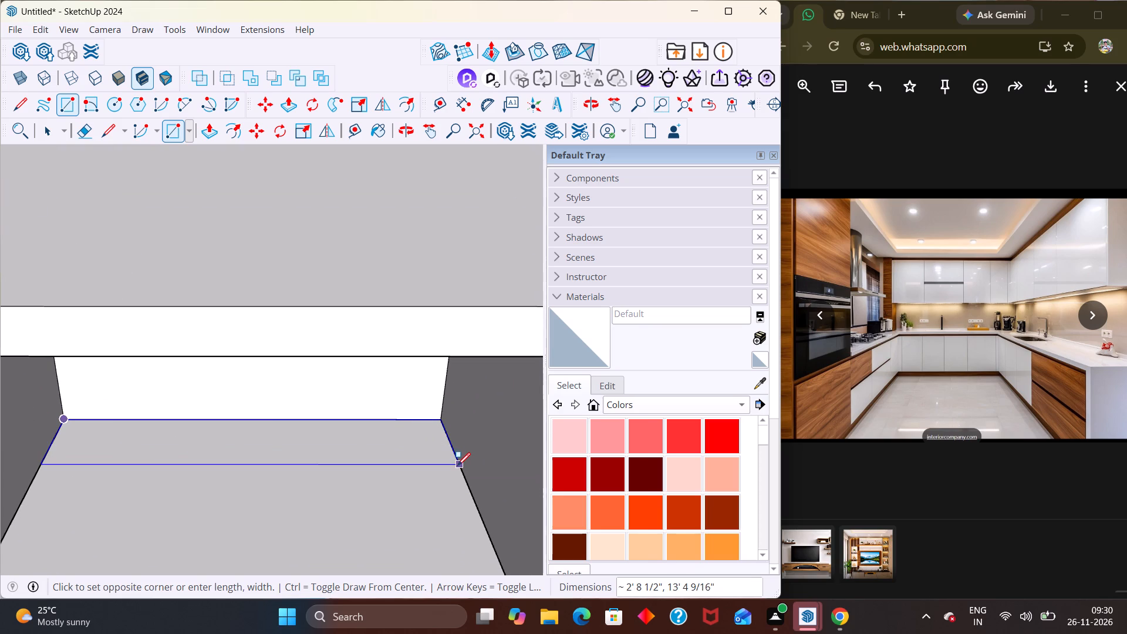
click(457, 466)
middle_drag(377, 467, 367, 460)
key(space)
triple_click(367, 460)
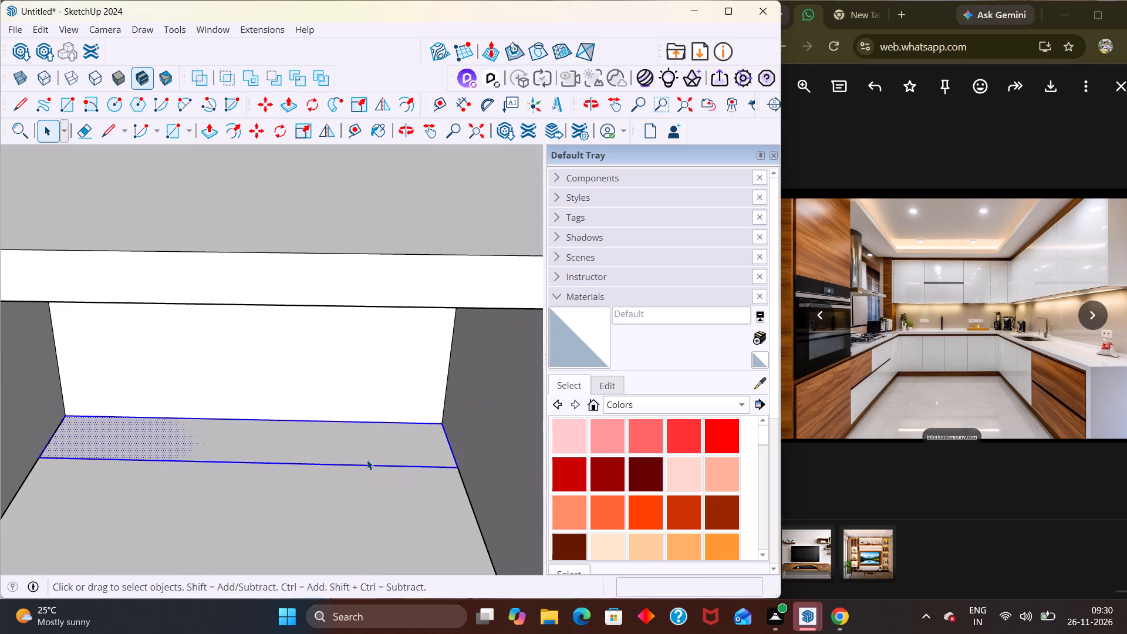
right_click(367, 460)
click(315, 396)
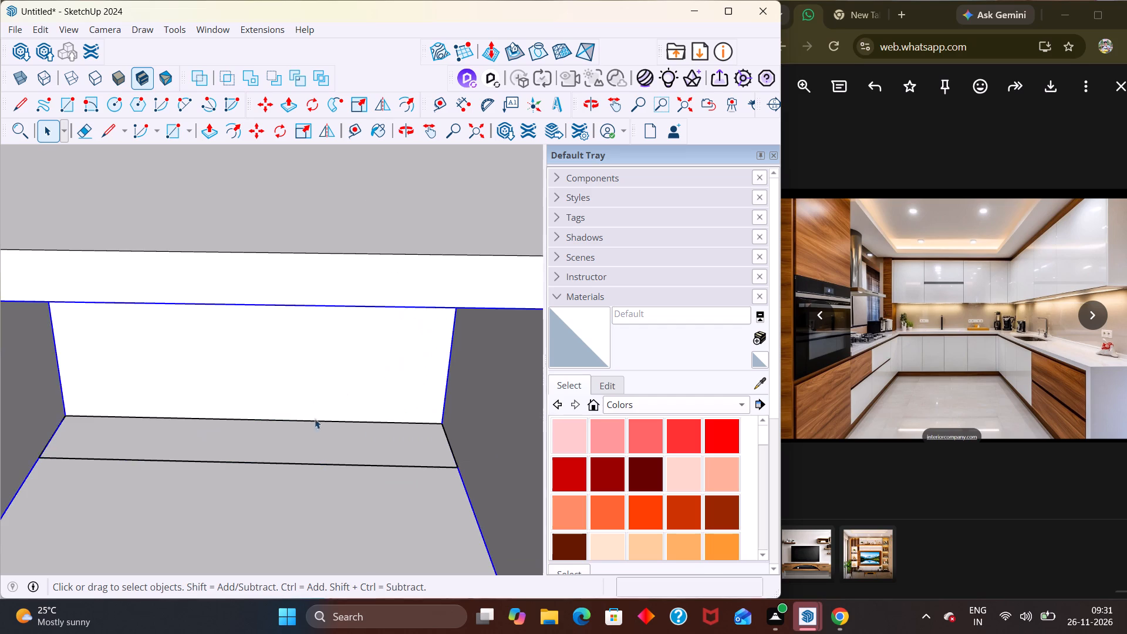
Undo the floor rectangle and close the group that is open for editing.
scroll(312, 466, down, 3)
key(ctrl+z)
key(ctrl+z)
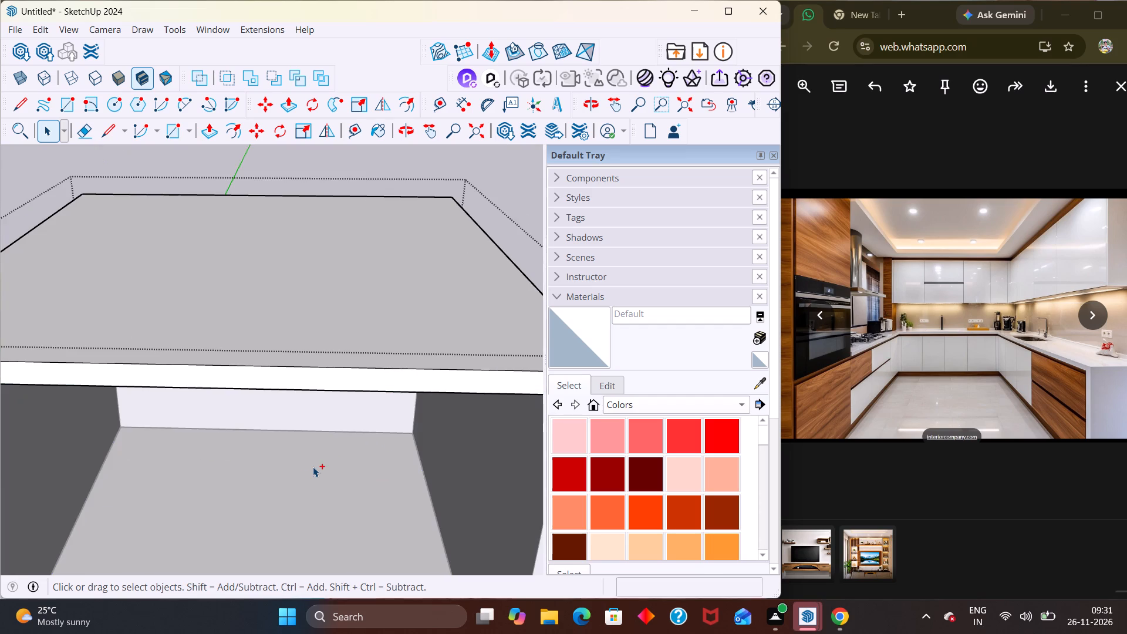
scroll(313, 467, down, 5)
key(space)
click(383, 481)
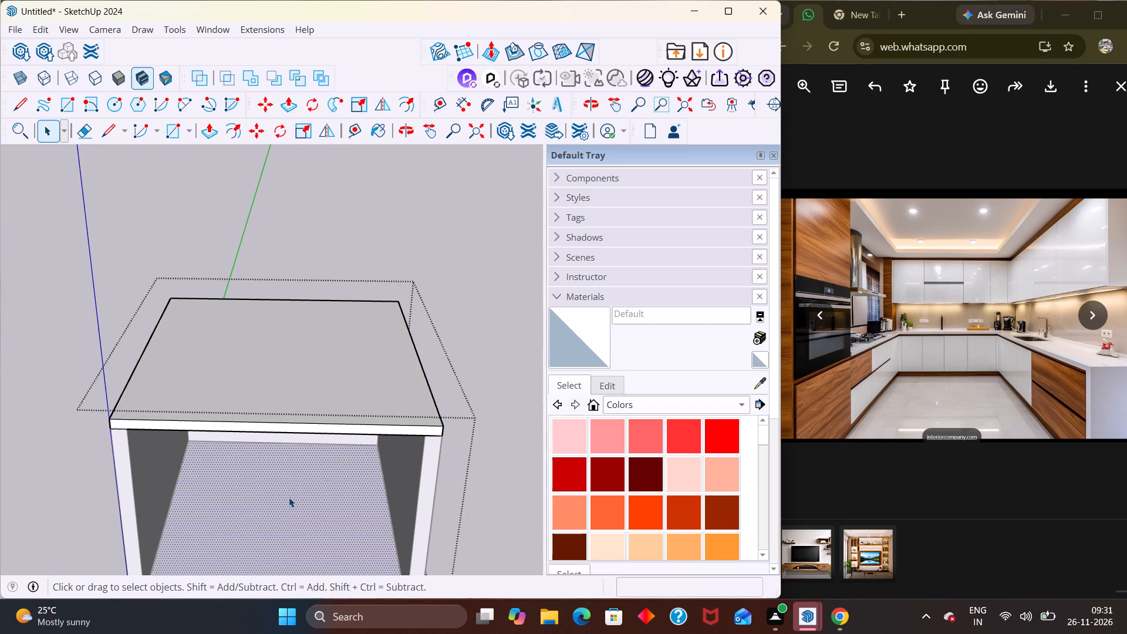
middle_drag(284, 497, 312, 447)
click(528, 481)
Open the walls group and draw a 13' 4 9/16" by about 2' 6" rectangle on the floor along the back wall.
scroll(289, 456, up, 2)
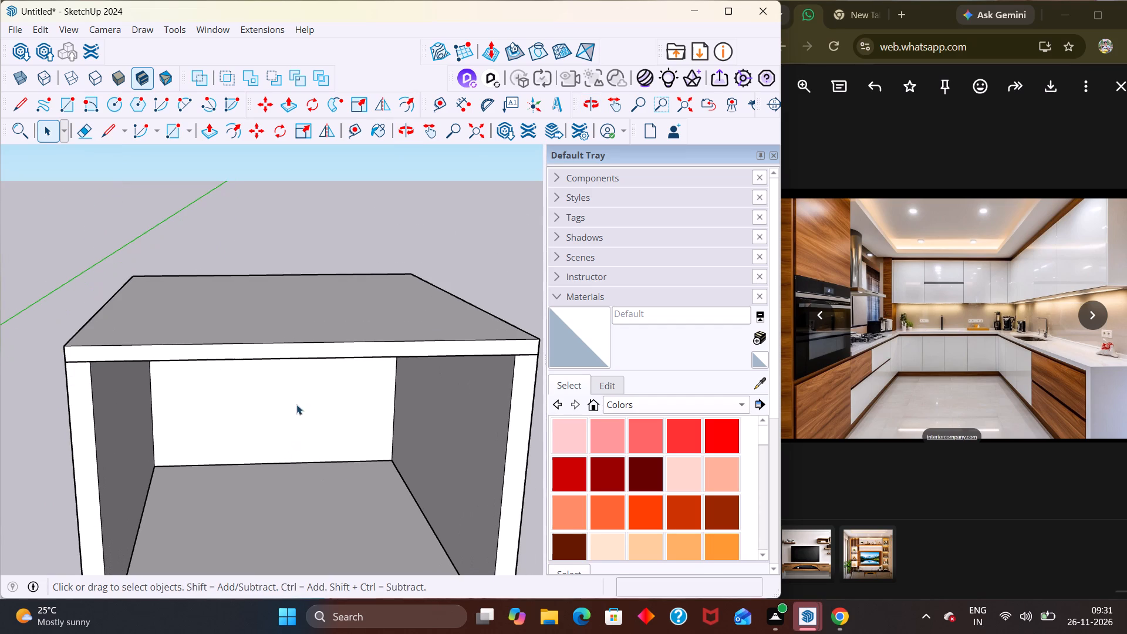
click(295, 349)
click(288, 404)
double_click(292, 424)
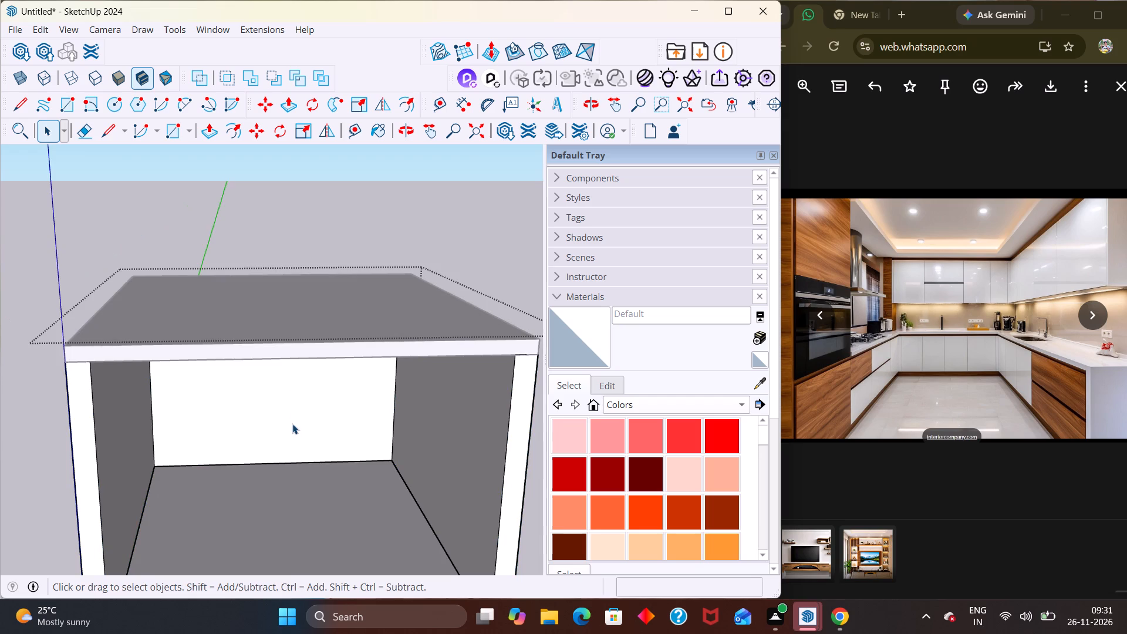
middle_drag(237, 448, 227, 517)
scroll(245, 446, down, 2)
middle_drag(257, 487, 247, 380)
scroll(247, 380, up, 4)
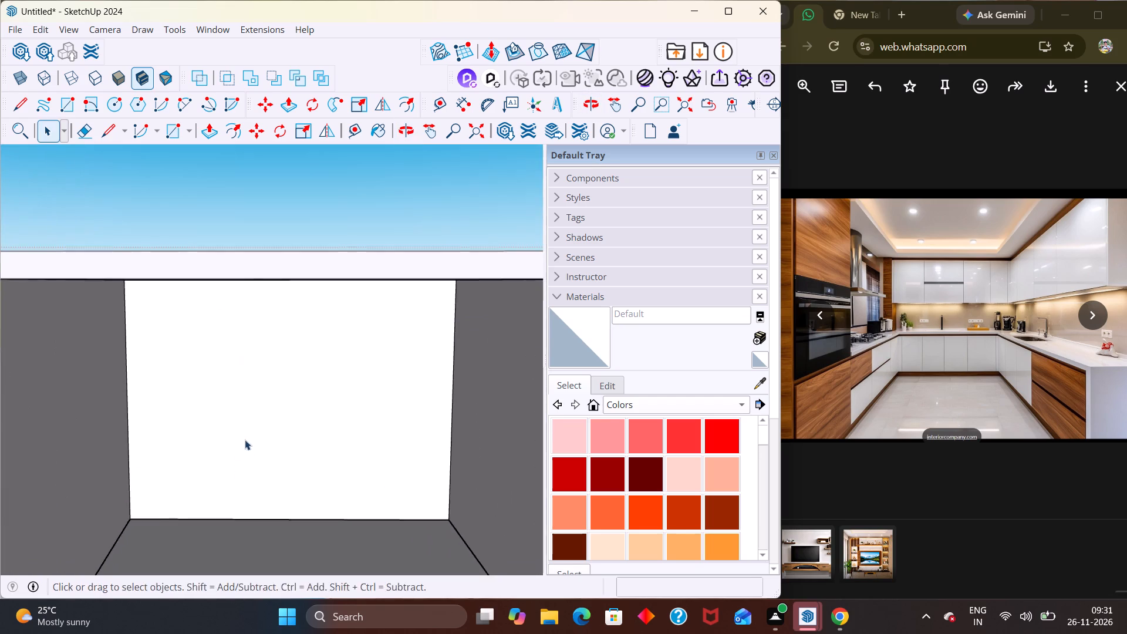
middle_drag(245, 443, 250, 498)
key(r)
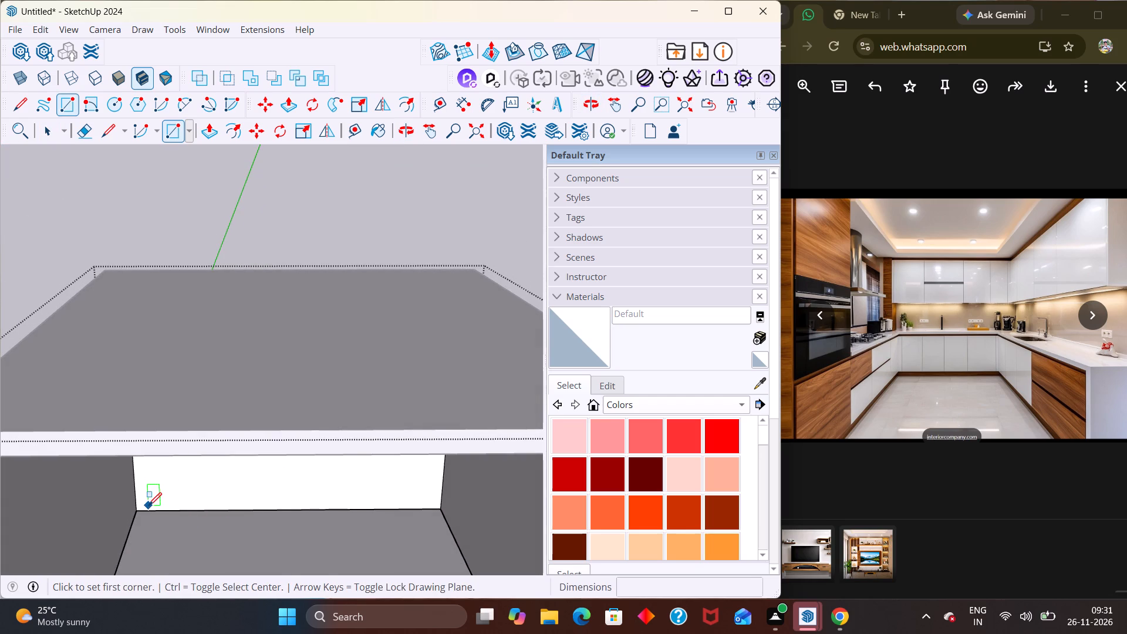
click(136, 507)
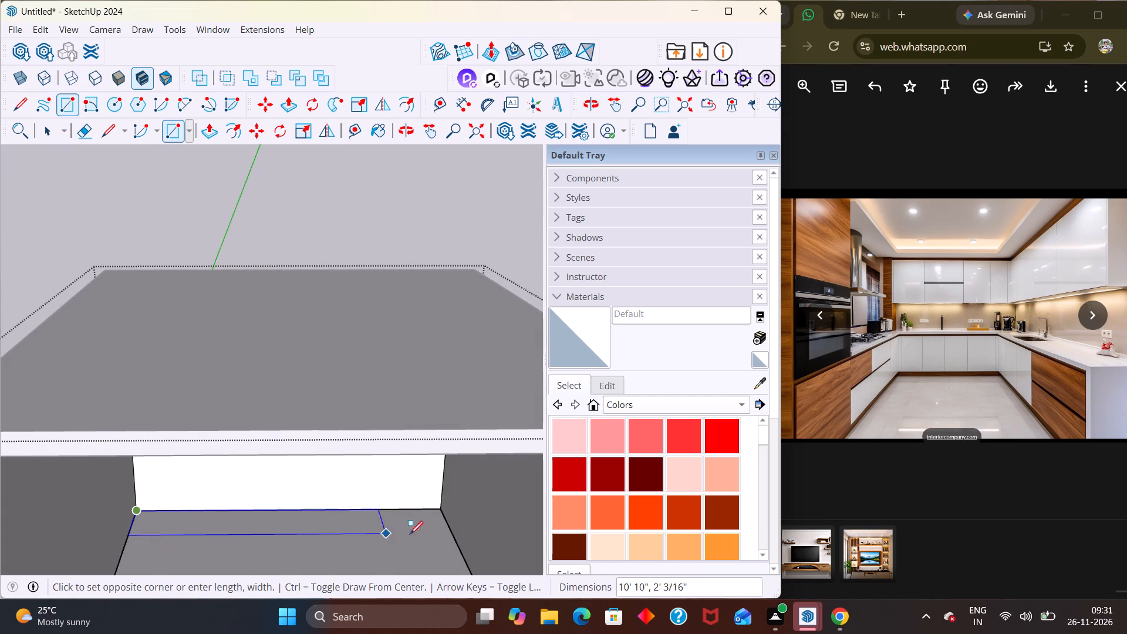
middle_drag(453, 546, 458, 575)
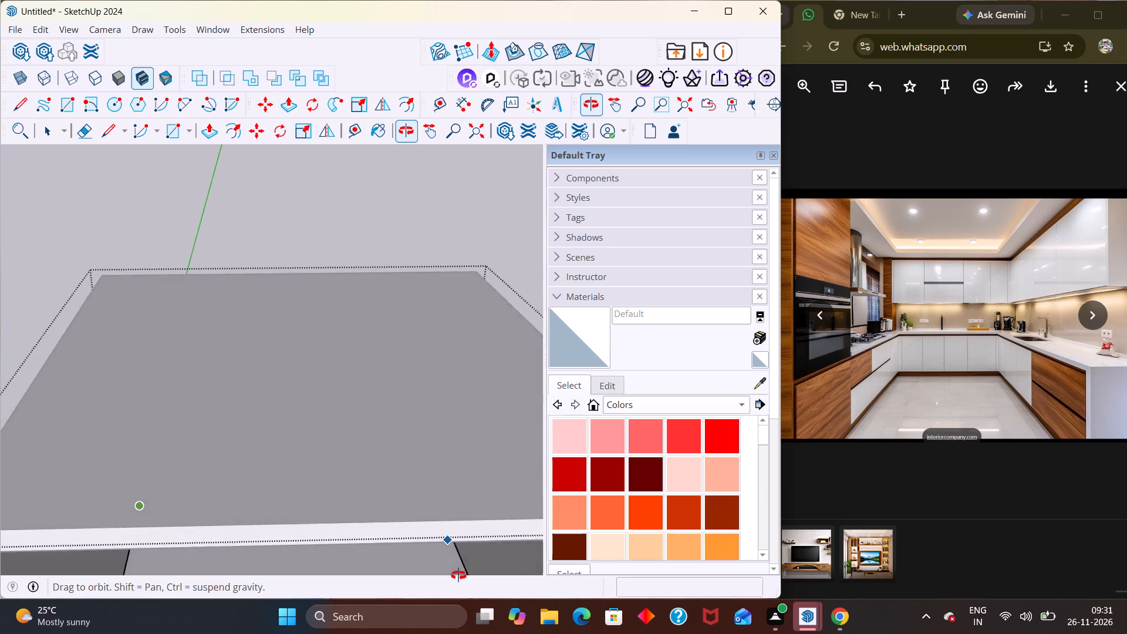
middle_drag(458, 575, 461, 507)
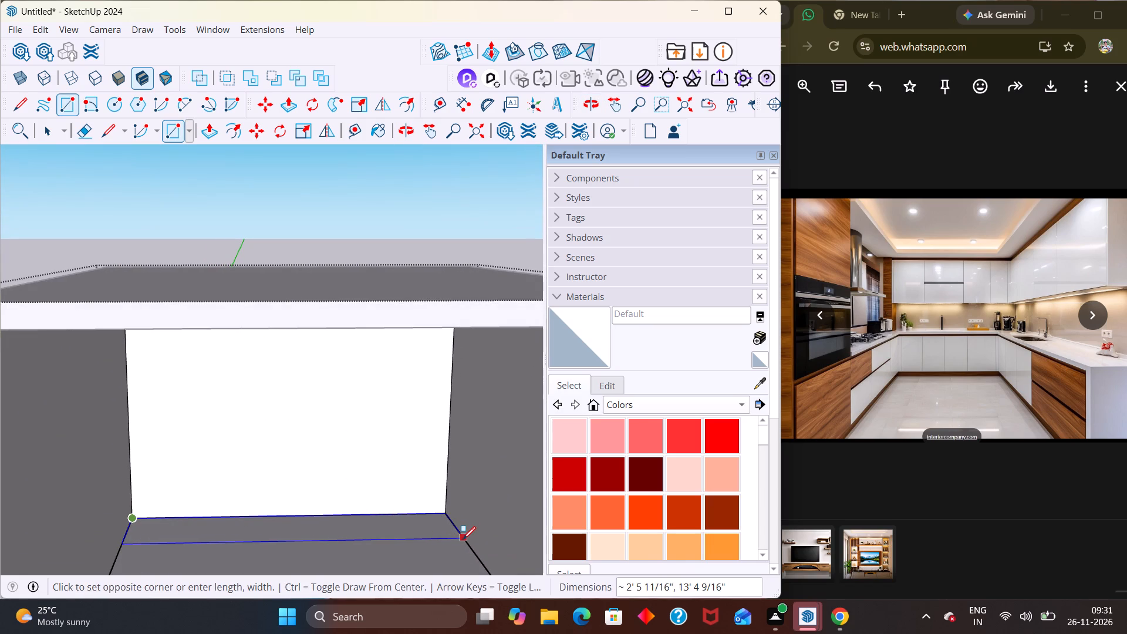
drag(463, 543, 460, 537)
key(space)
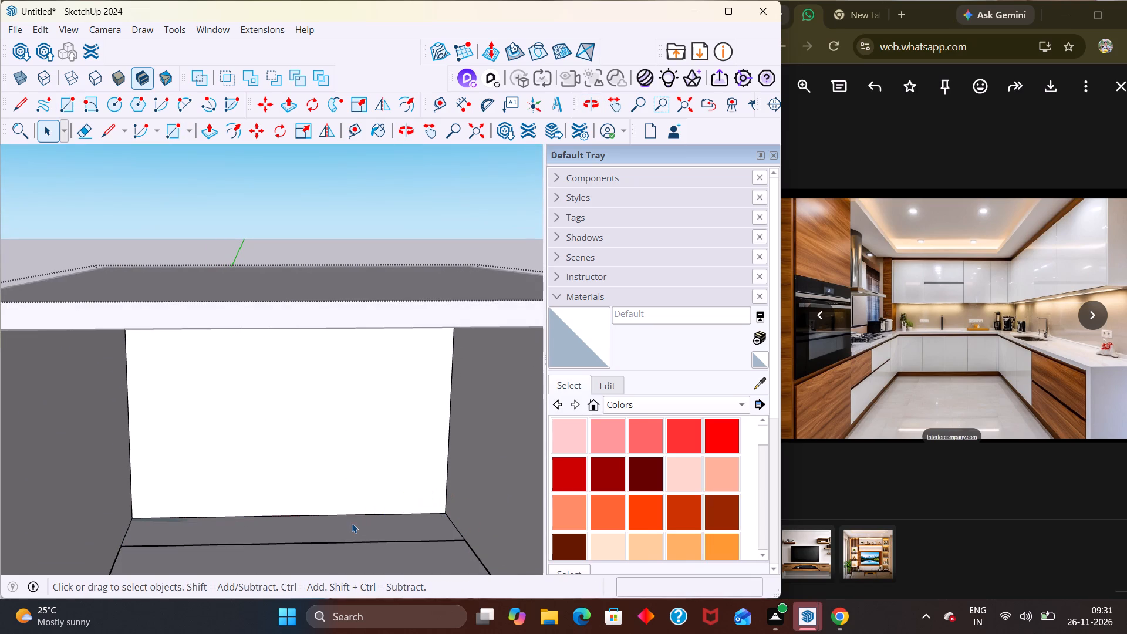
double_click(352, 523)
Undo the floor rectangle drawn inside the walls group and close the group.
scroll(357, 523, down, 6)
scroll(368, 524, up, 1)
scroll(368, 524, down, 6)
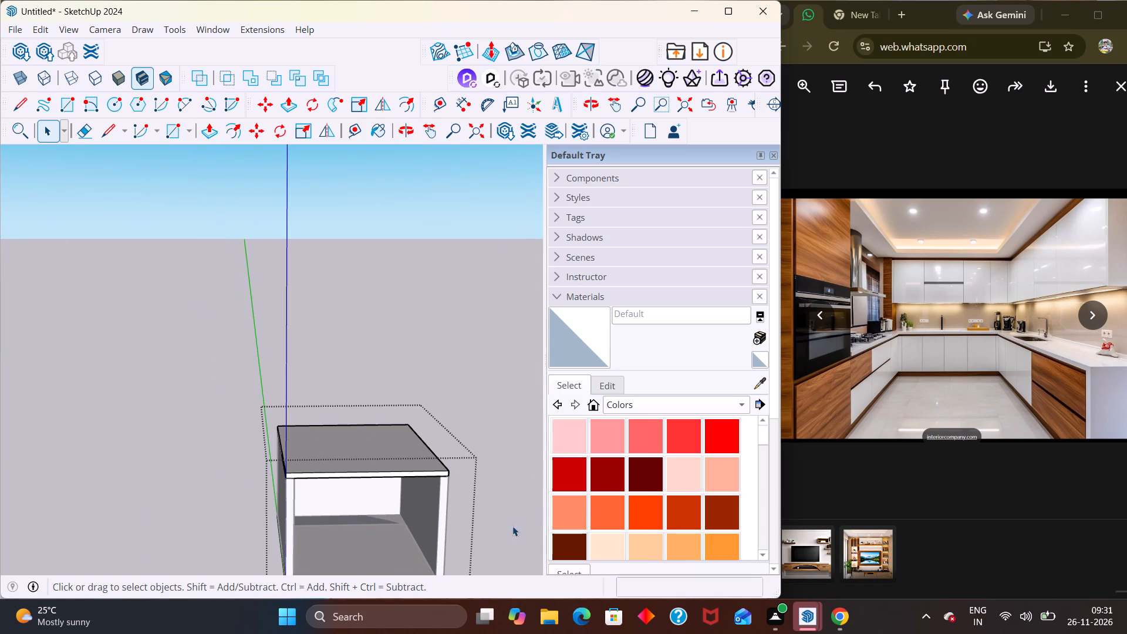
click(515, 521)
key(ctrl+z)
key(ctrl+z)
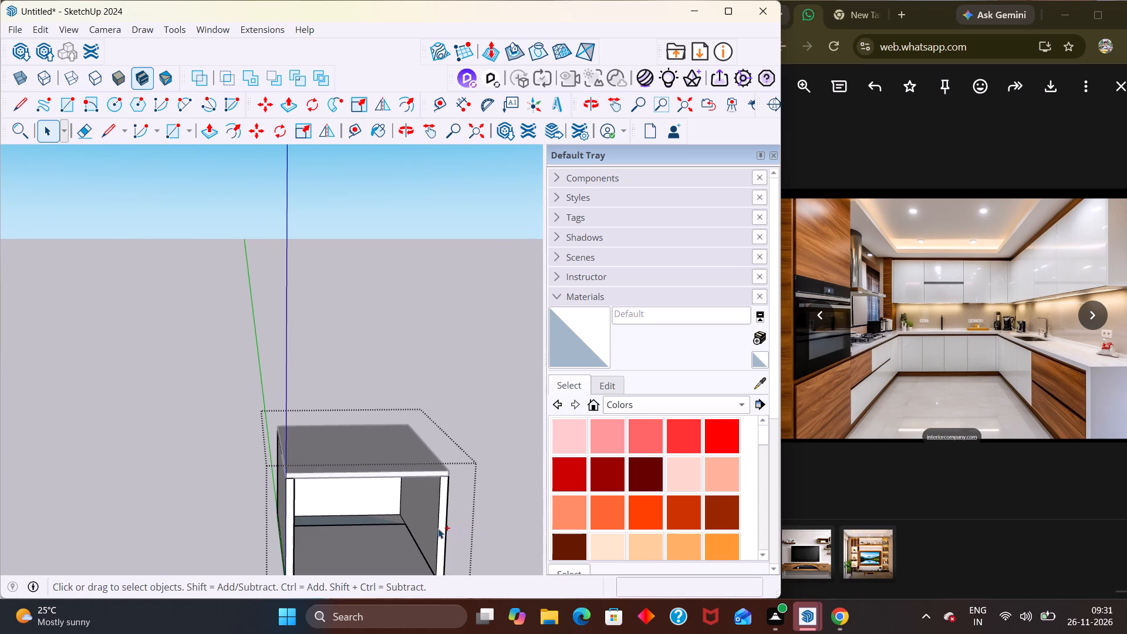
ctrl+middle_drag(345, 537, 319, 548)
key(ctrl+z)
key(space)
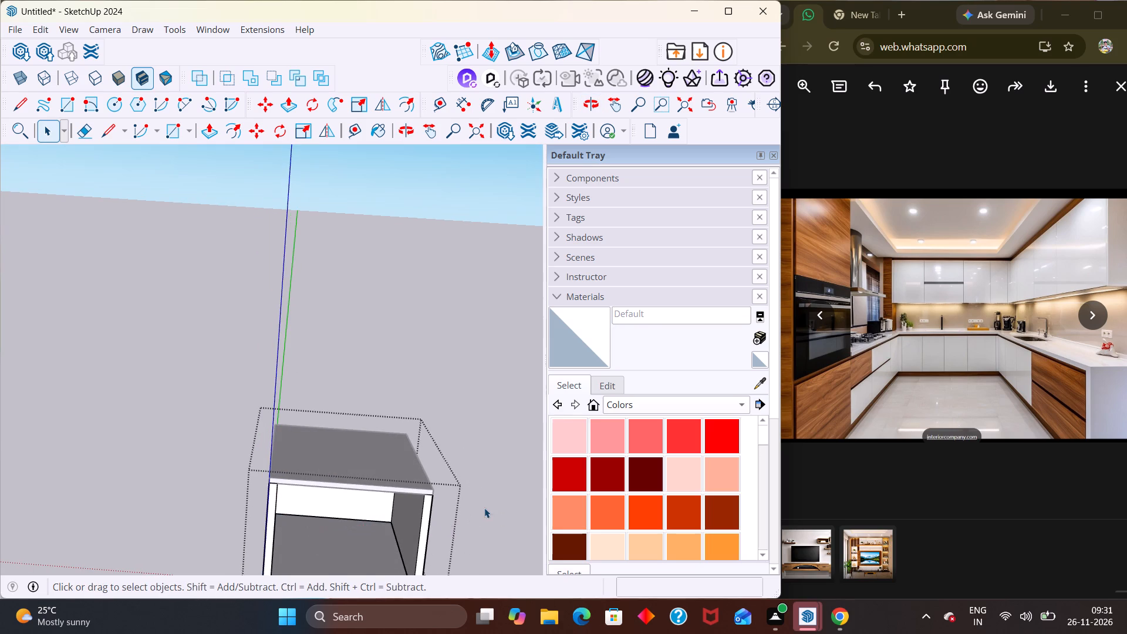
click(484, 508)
Reopen the walls group and draw a 13' 4 9/16" by about 3' 6" rectangle on the floor along the back wall.
middle_drag(372, 528, 359, 516)
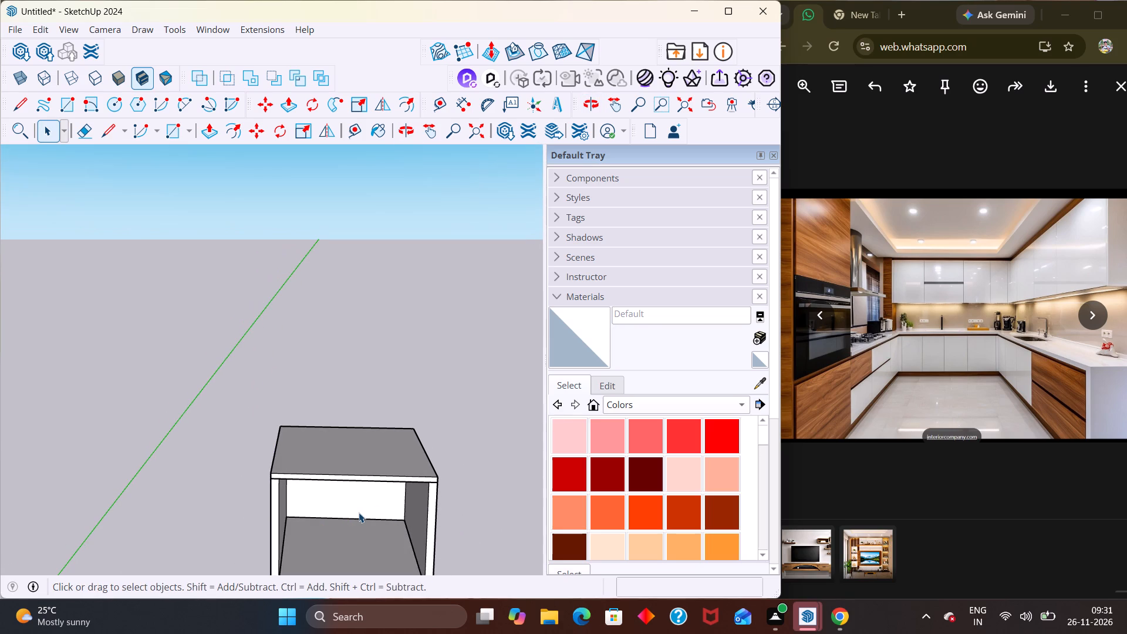
middle_drag(337, 495, 309, 459)
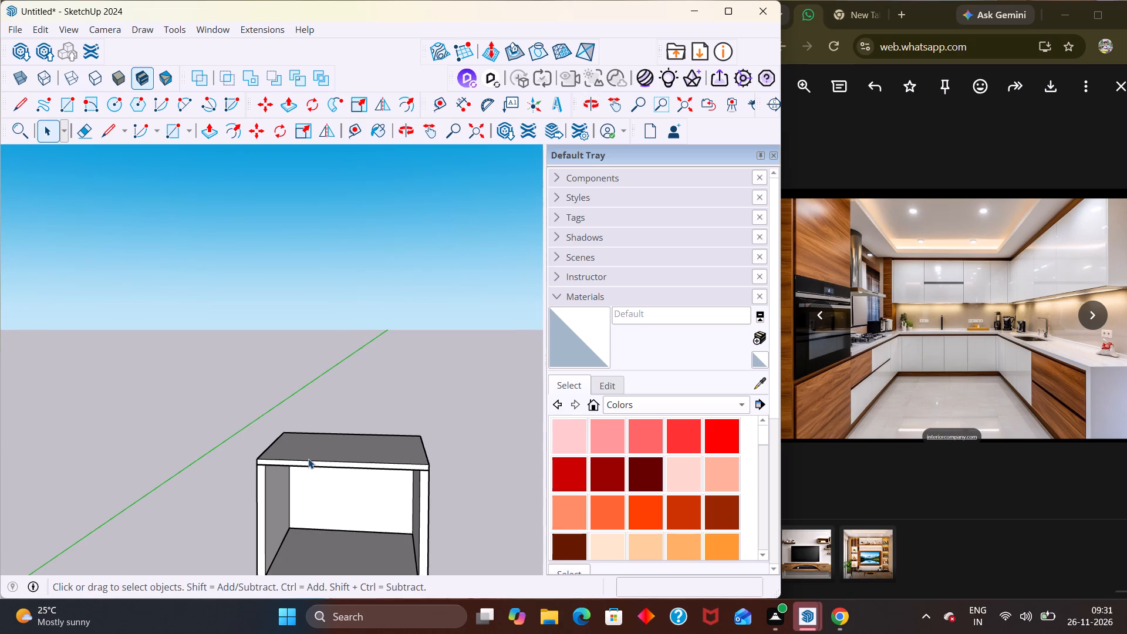
double_click(340, 498)
middle_drag(339, 528, 349, 548)
scroll(349, 548, up, 4)
middle_drag(338, 551, 336, 585)
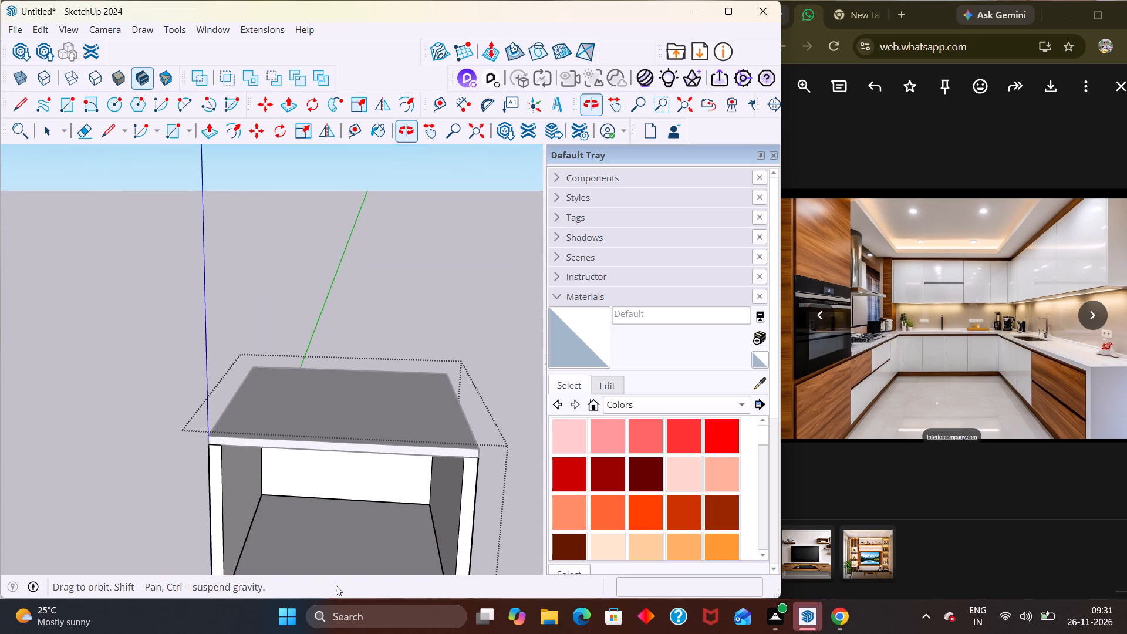
key(r)
scroll(299, 538, up, 2)
scroll(298, 510, down, 1)
scroll(298, 504, up, 2)
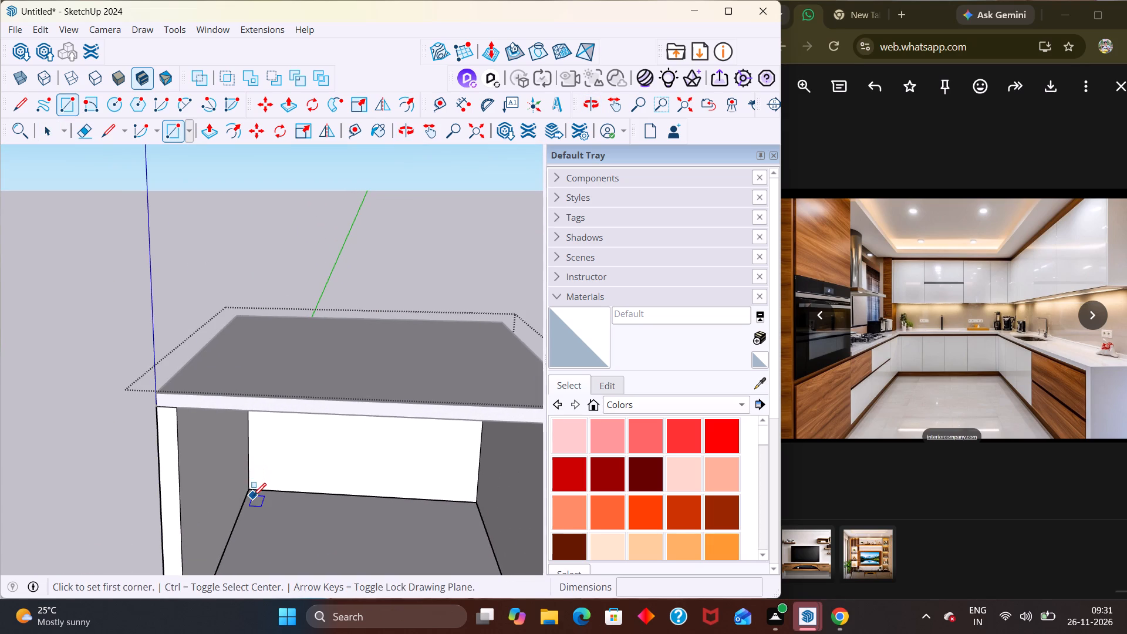
click(252, 486)
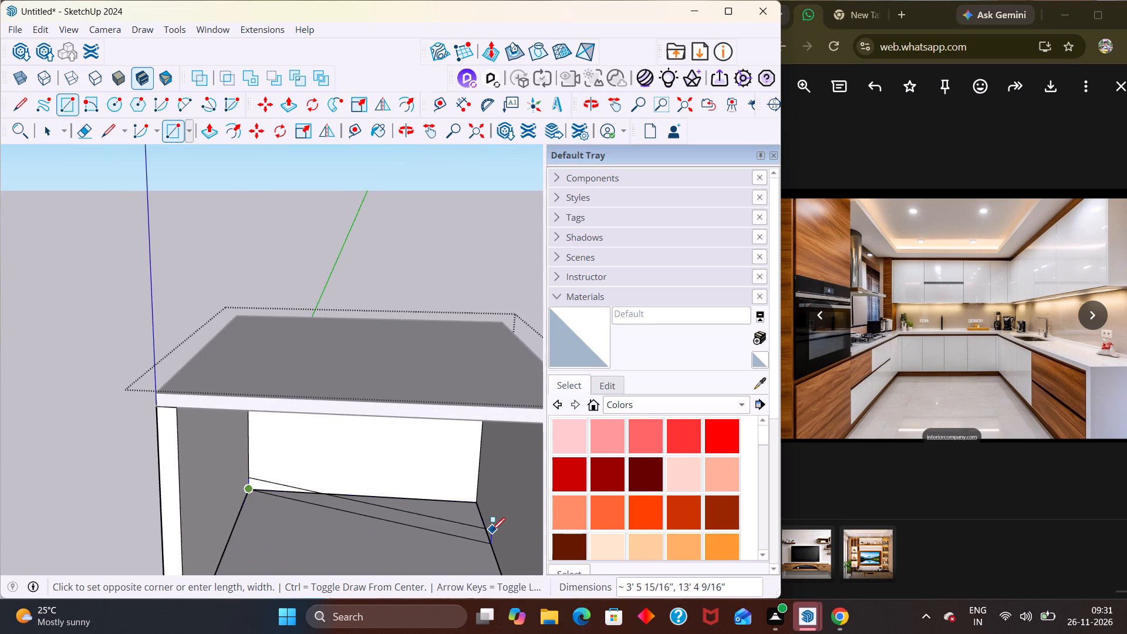
click(485, 532)
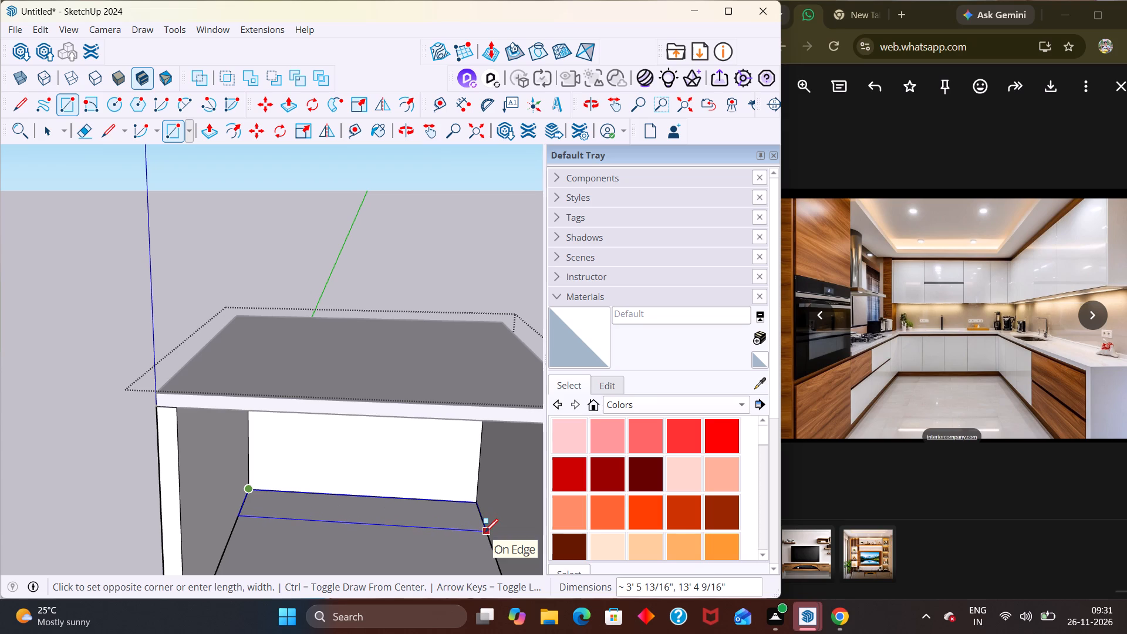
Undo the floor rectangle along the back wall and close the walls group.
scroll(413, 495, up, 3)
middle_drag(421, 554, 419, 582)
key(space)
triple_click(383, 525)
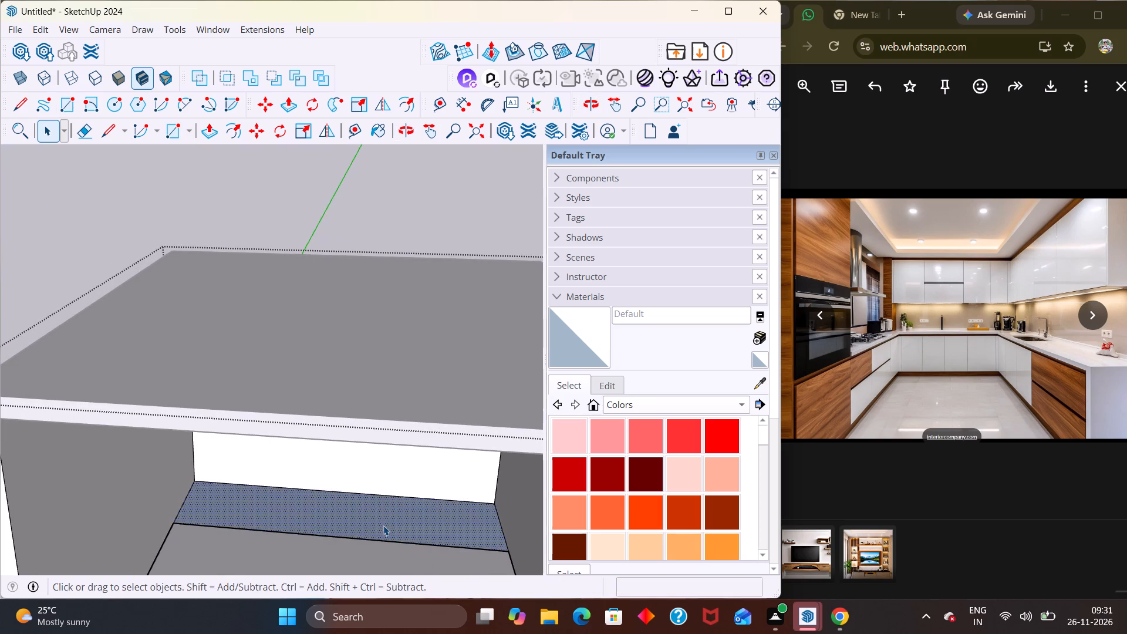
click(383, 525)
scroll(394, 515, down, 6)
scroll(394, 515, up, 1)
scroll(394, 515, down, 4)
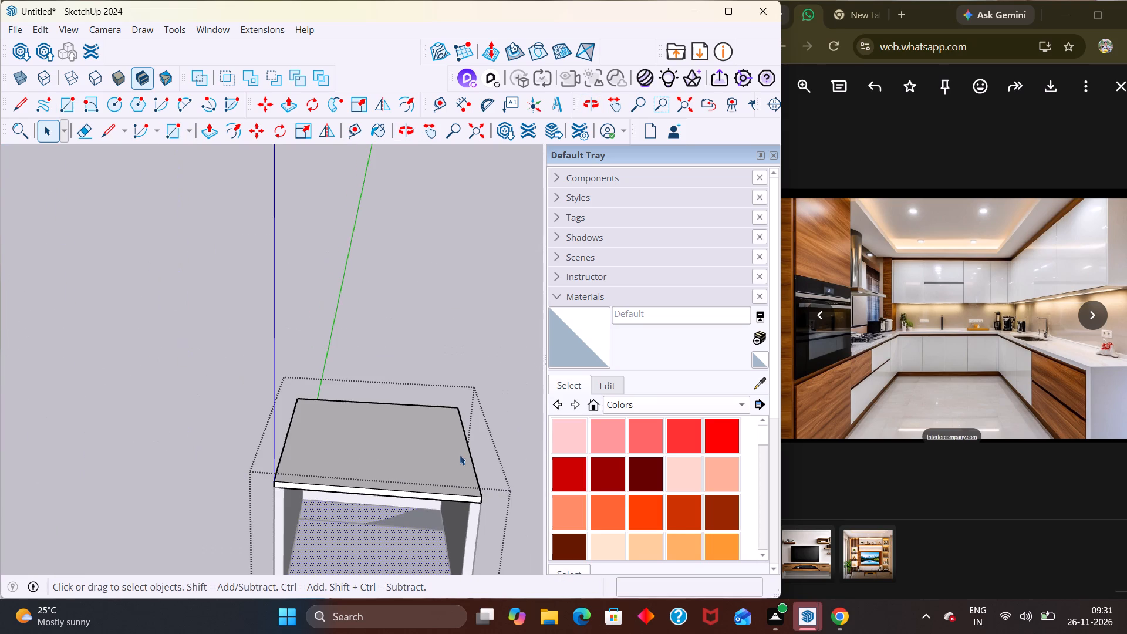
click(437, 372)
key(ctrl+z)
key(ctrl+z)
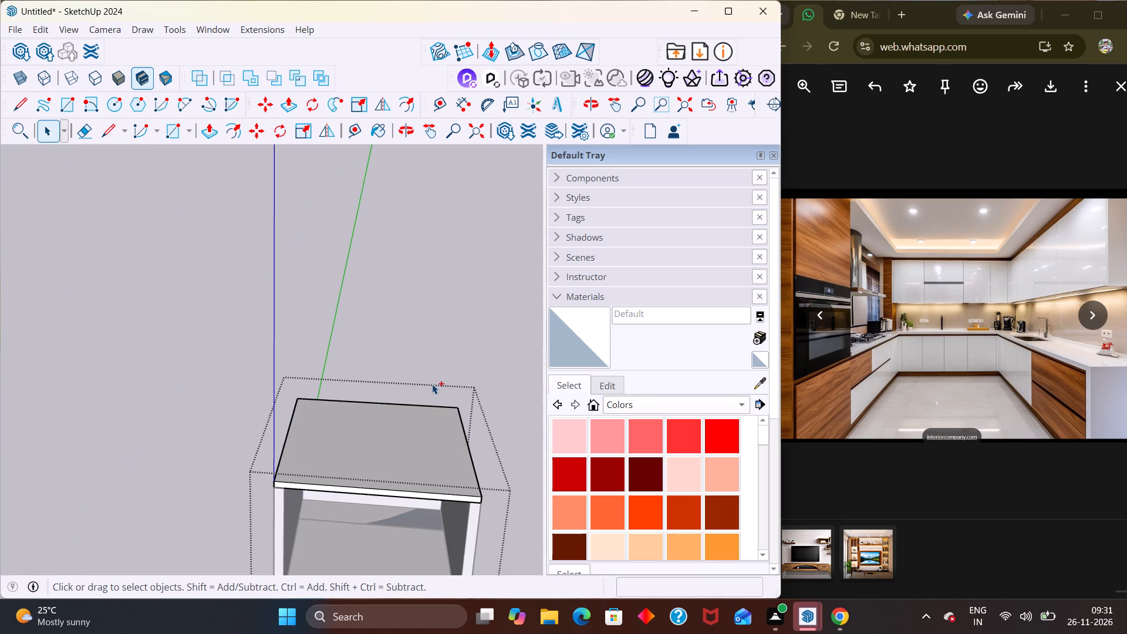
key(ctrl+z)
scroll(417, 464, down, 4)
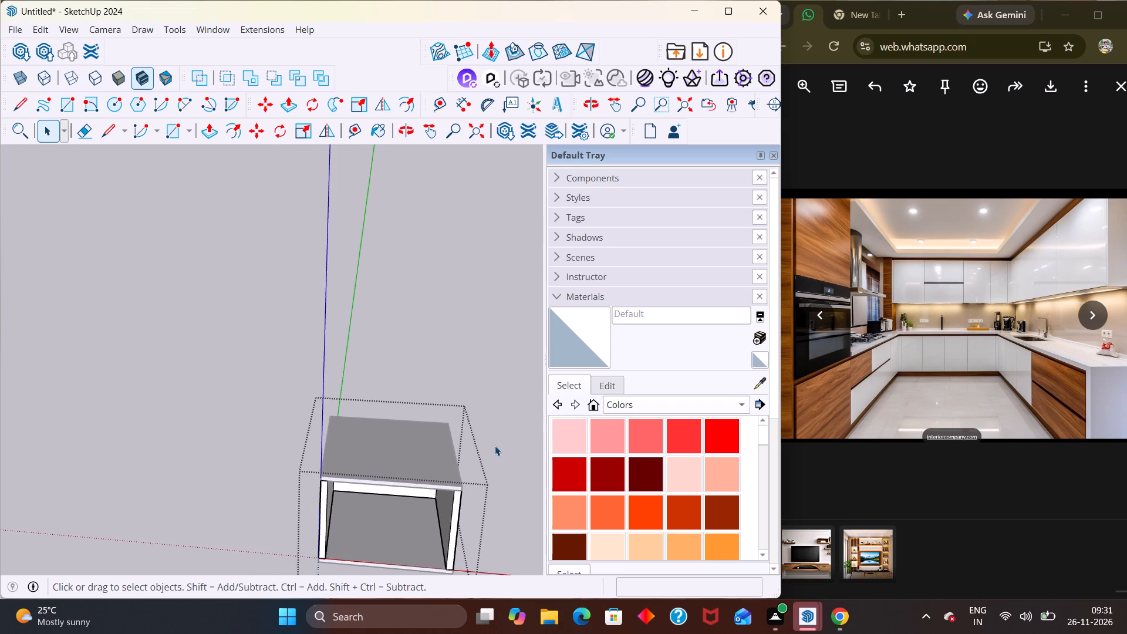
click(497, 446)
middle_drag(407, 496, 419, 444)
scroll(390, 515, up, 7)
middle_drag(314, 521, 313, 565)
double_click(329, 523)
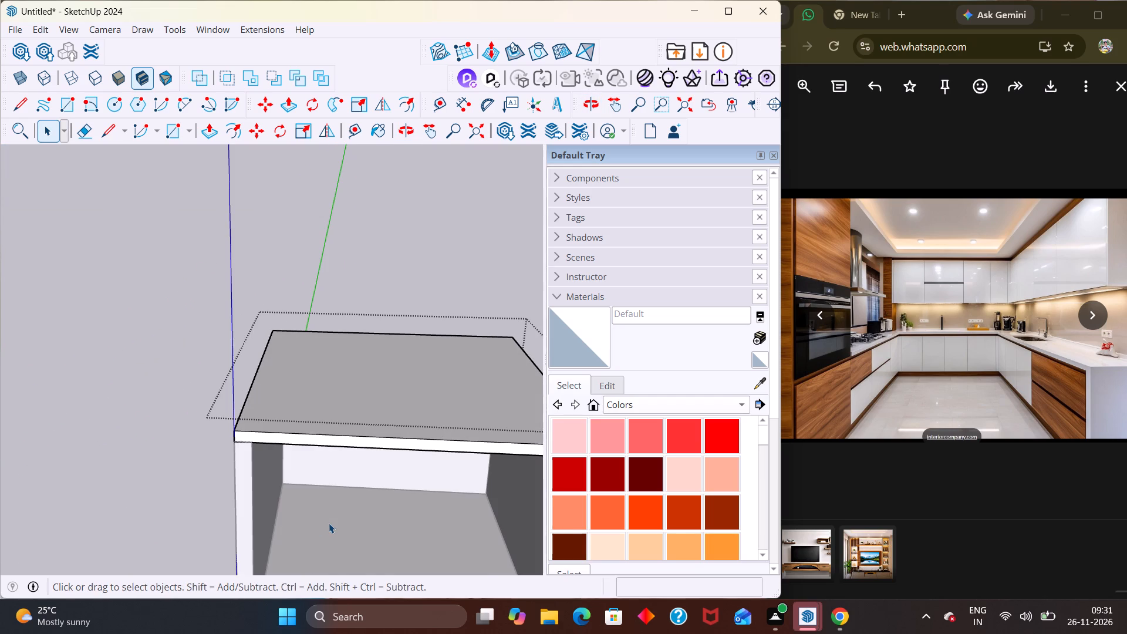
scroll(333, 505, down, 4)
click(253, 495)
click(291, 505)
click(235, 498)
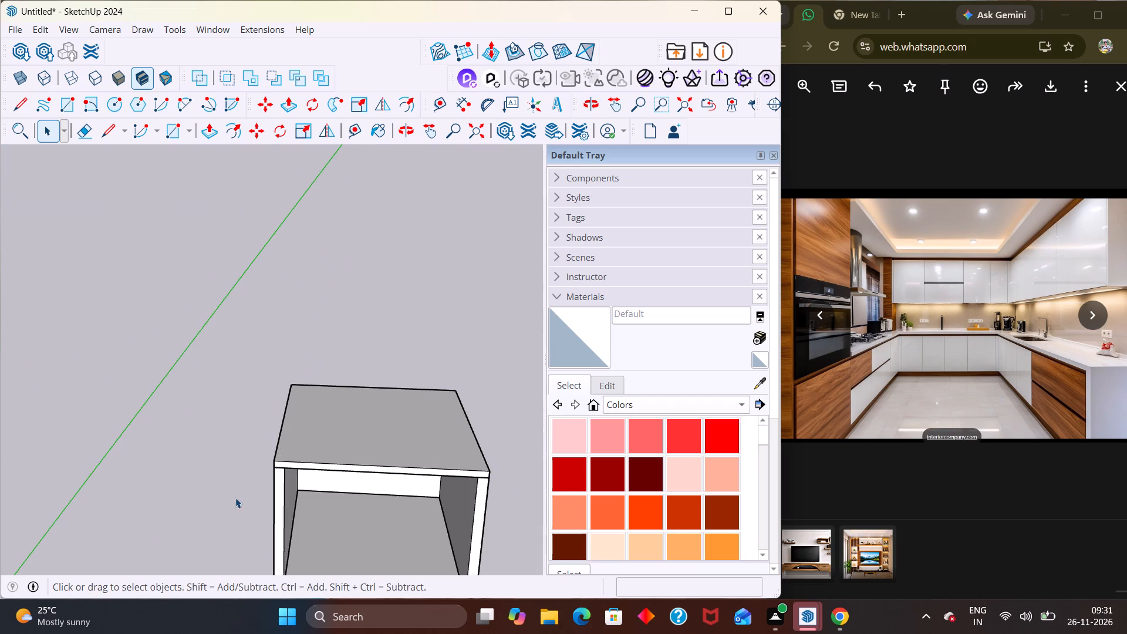
Open the walls group and draw a 13' 4 9/16" by about 3' 3" rectangle on the floor along the back wall.
double_click(285, 495)
scroll(285, 495, up, 1)
scroll(285, 495, down, 1)
scroll(285, 495, up, 5)
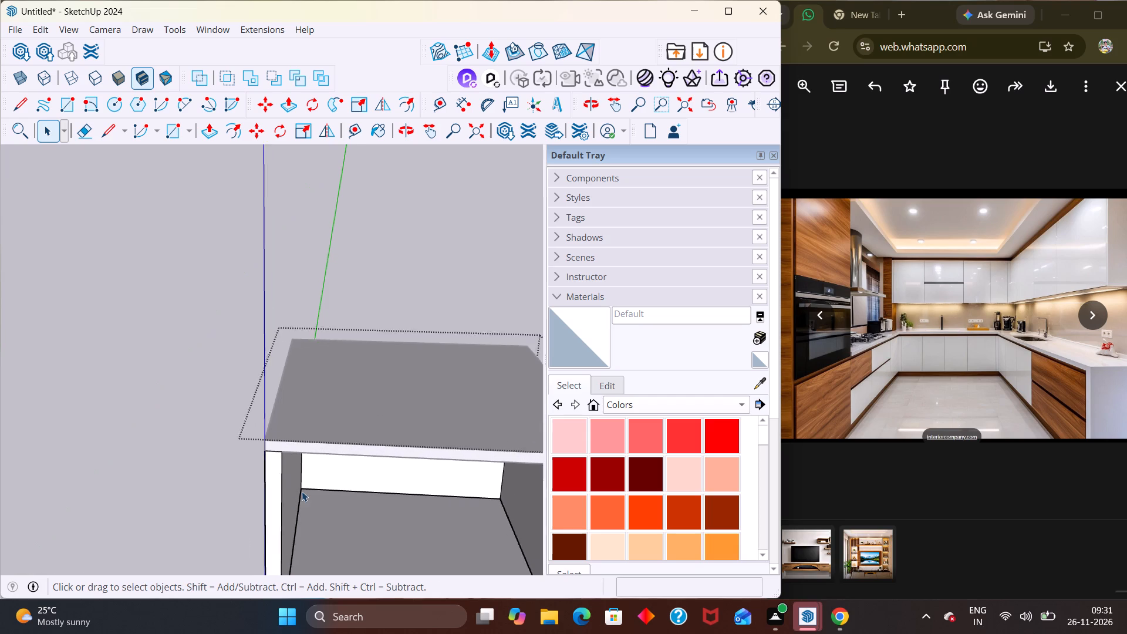
scroll(302, 491, up, 1)
key(r)
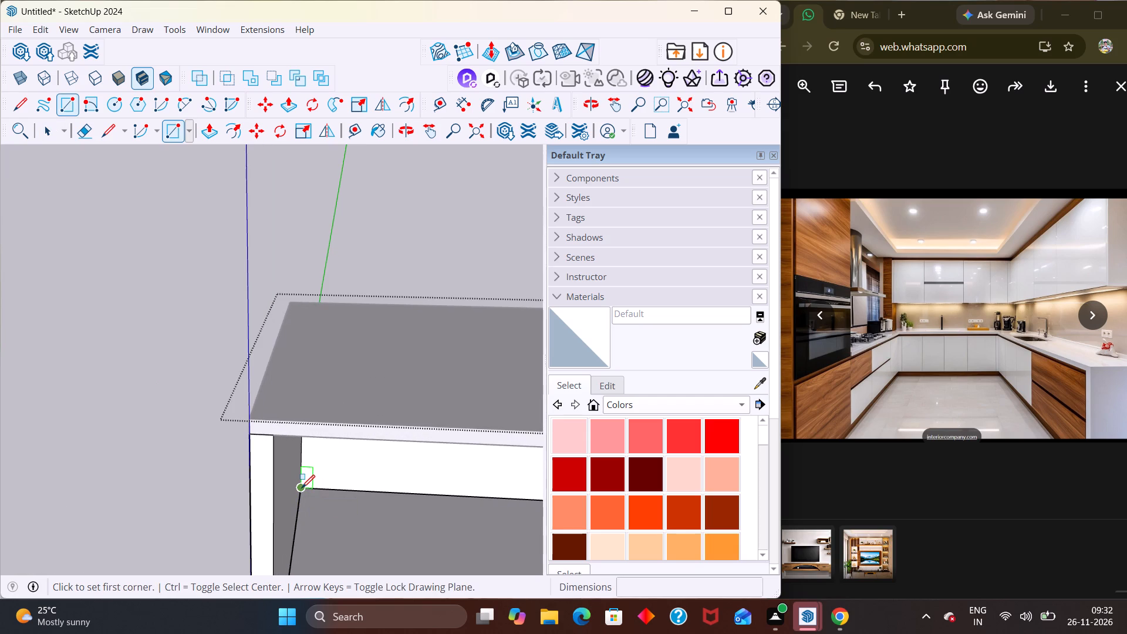
click(302, 488)
scroll(375, 521, down, 4)
scroll(474, 523, up, 3)
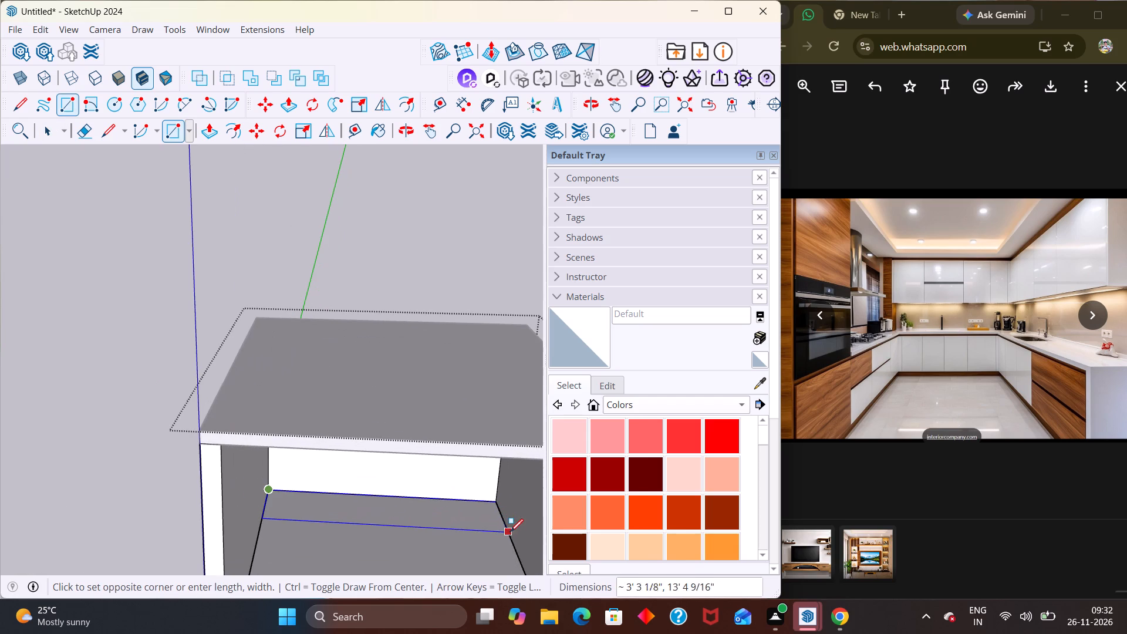
click(504, 534)
key(space)
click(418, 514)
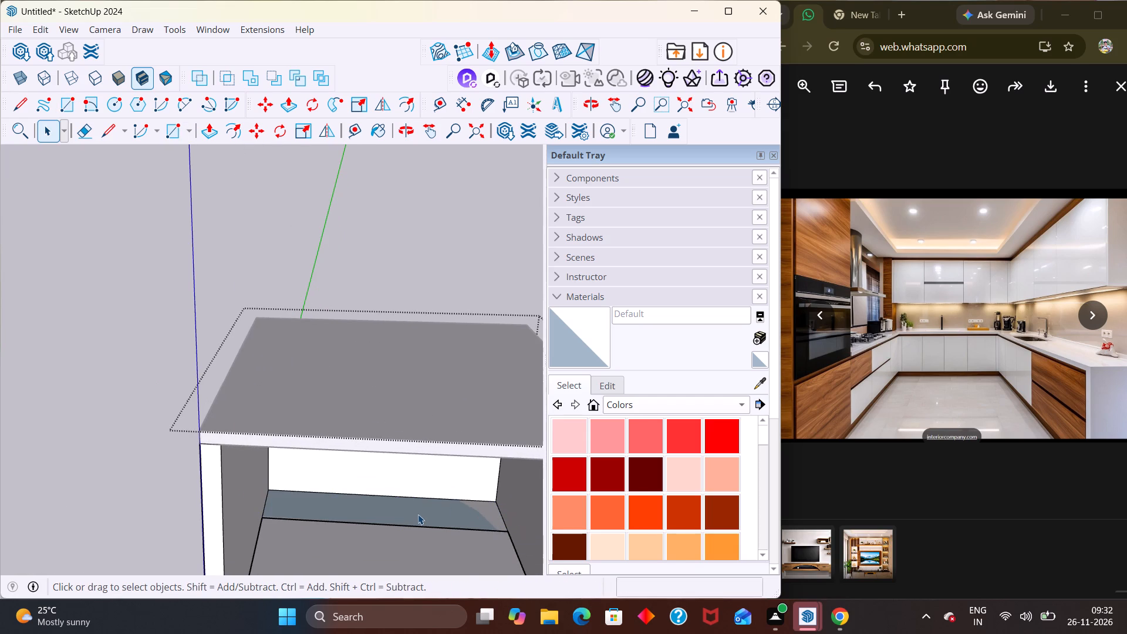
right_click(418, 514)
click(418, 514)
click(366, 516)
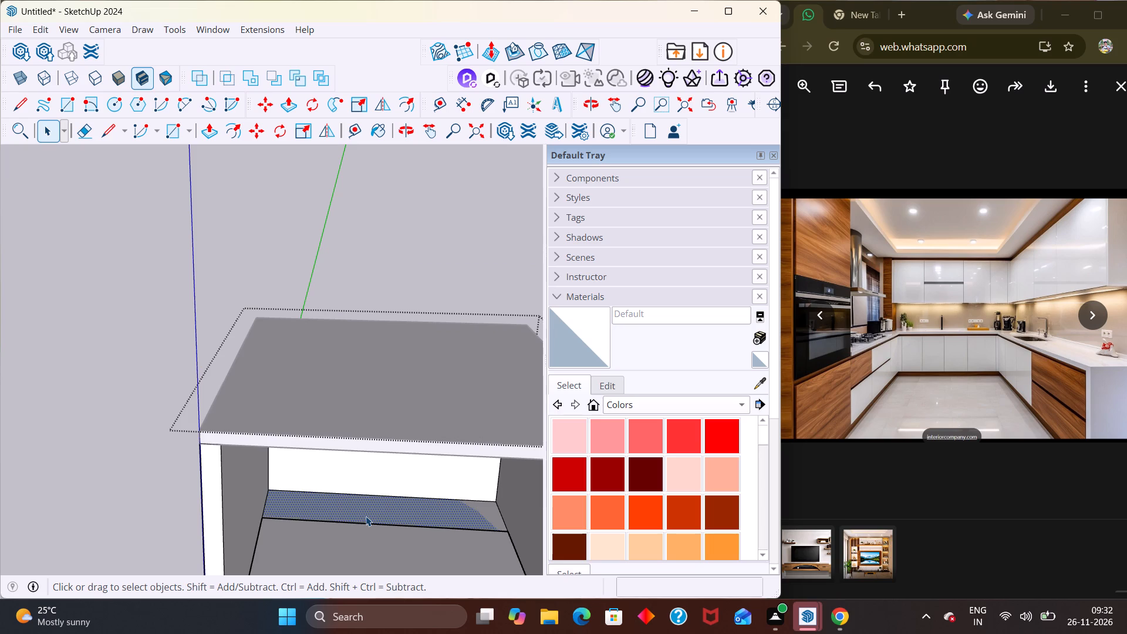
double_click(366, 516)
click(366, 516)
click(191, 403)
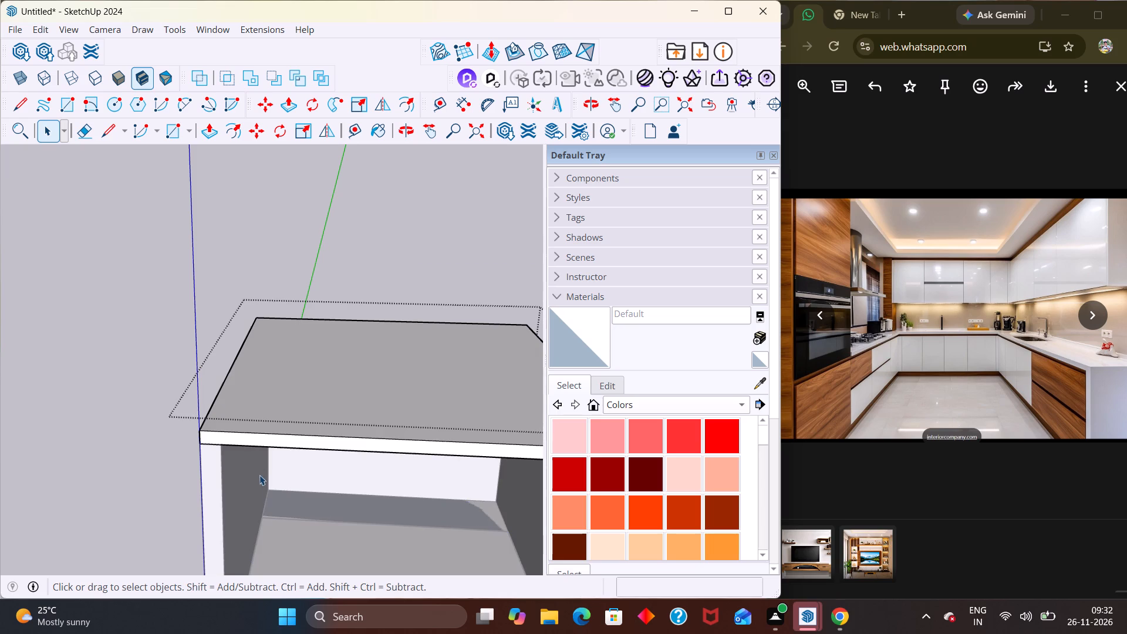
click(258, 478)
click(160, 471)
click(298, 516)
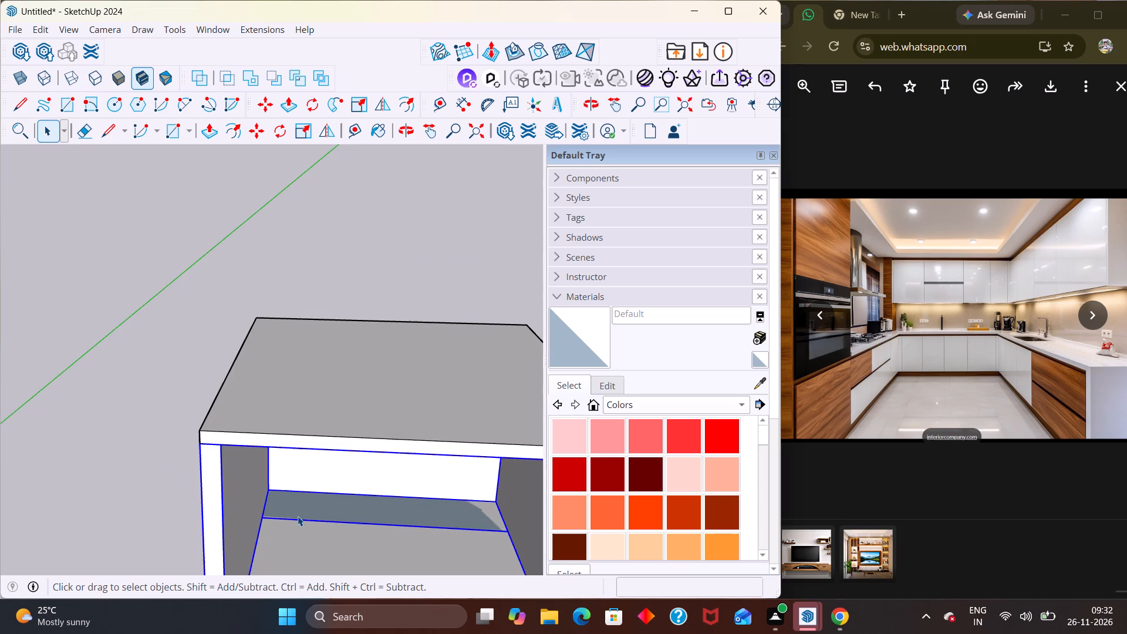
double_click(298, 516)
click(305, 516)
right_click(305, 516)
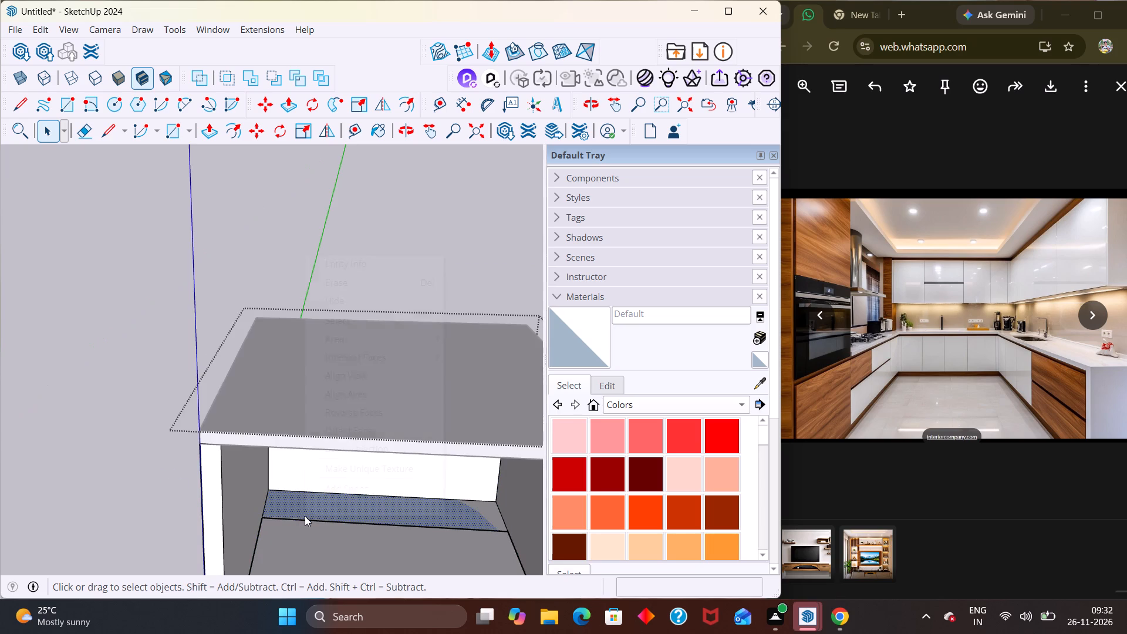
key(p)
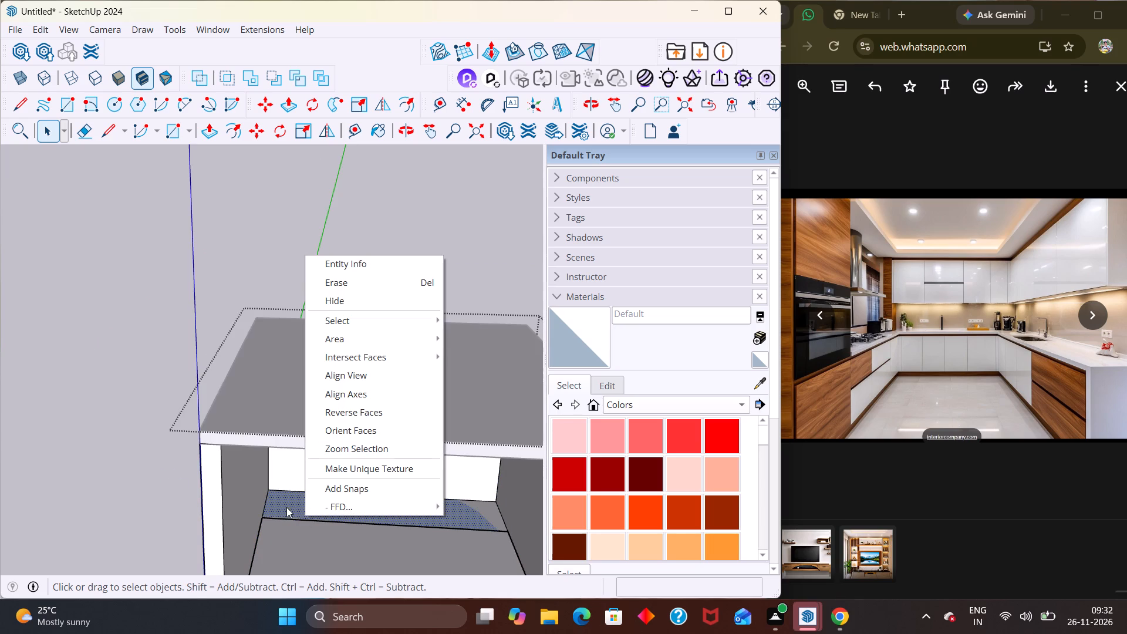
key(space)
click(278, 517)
Push/Pull the floor strip along the back wall up about 3' 5 1/4" and close the walls group.
click(299, 511)
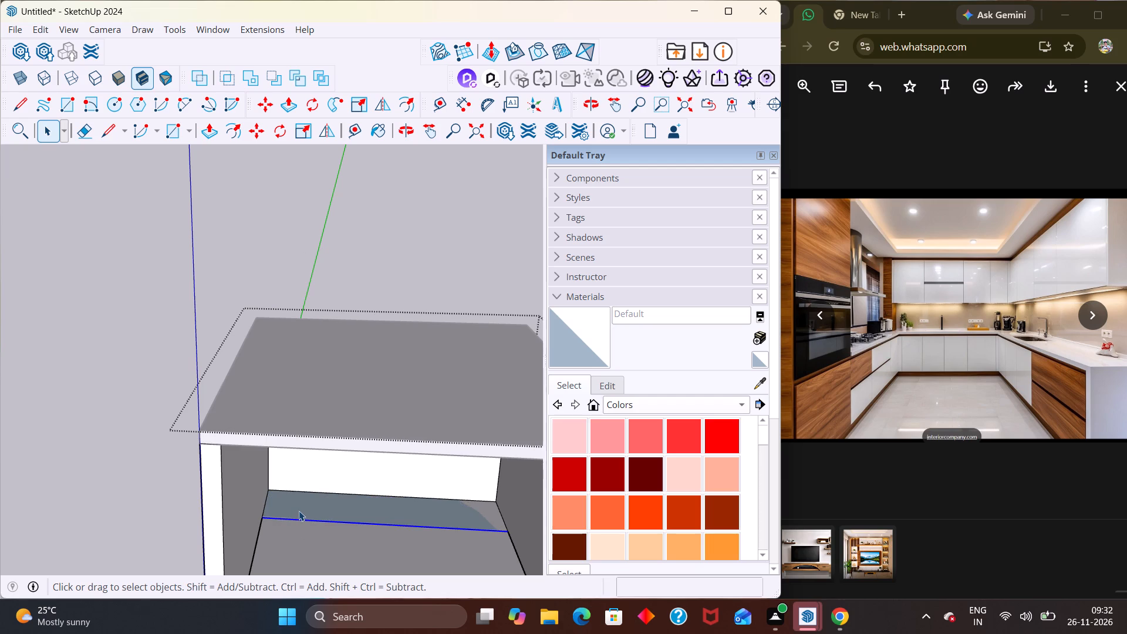
key(p)
click(319, 505)
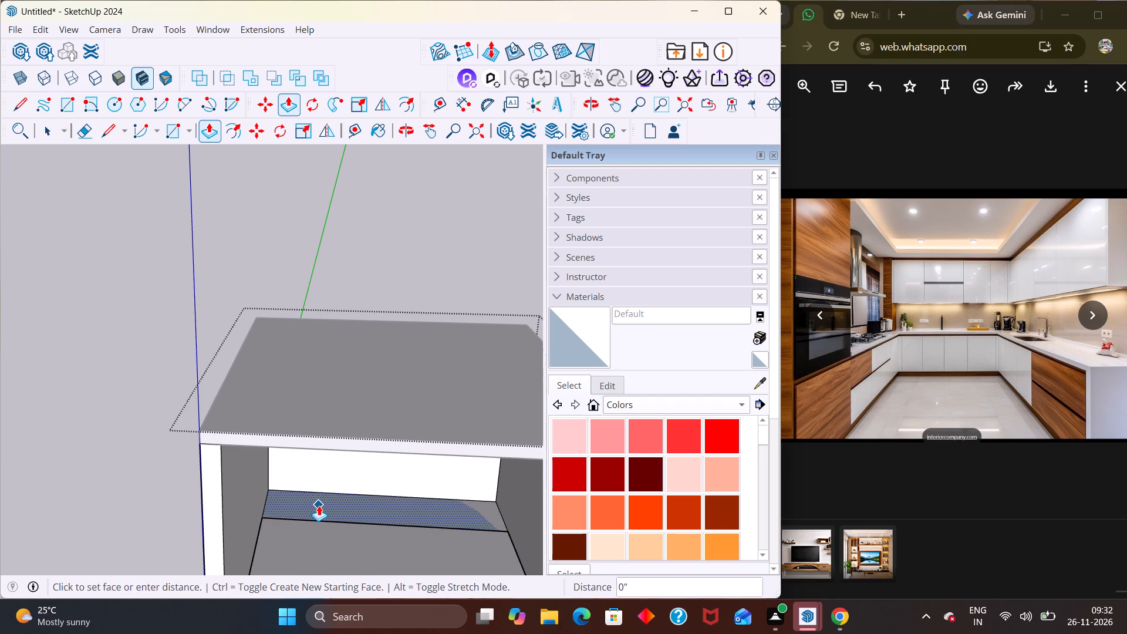
middle_drag(318, 491, 308, 431)
middle_click(308, 431)
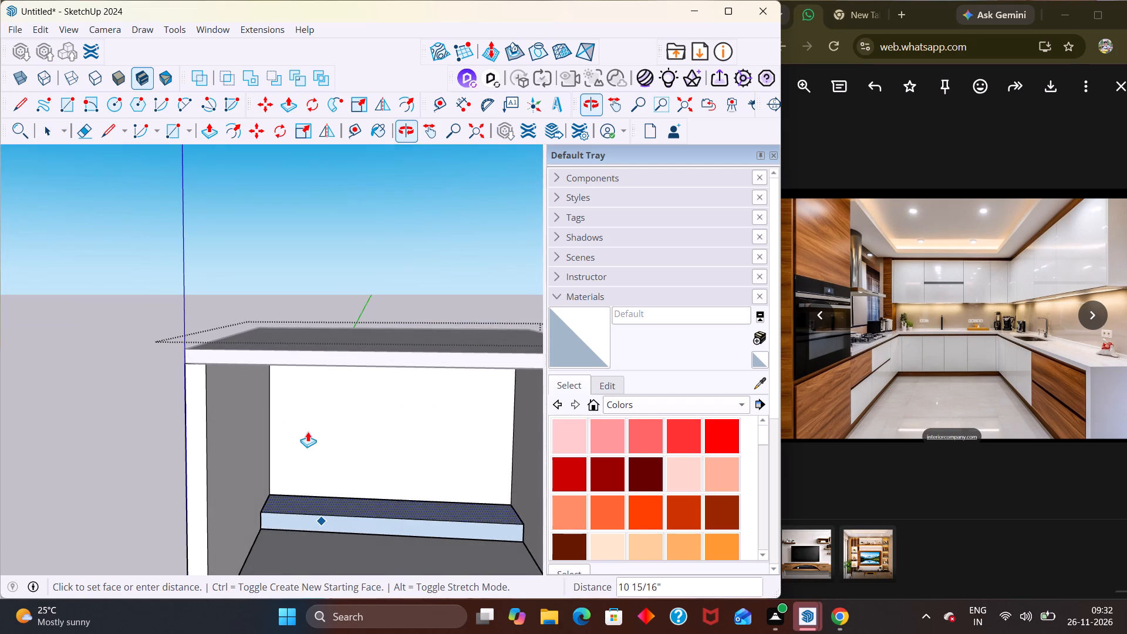
middle_drag(316, 478, 326, 431)
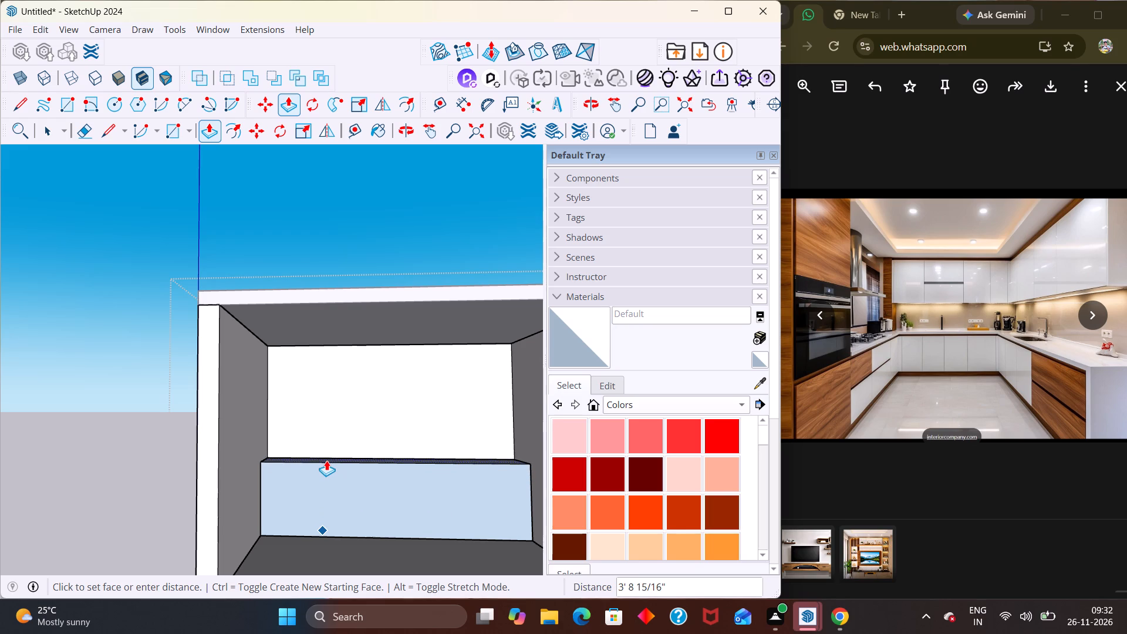
click(328, 466)
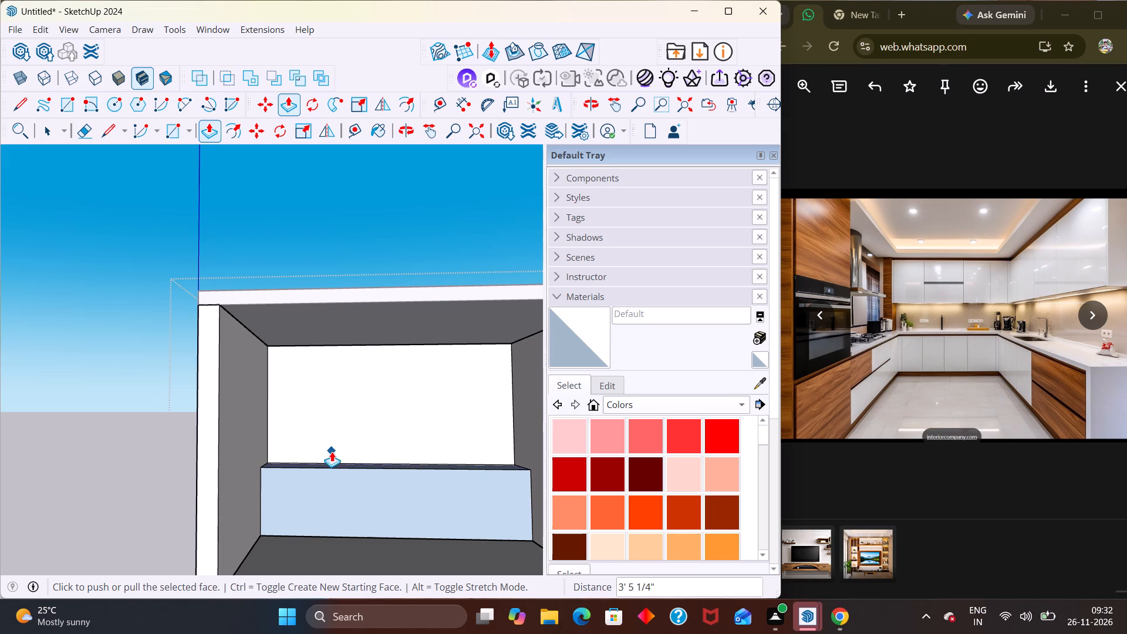
key(space)
scroll(332, 455, down, 3)
click(217, 463)
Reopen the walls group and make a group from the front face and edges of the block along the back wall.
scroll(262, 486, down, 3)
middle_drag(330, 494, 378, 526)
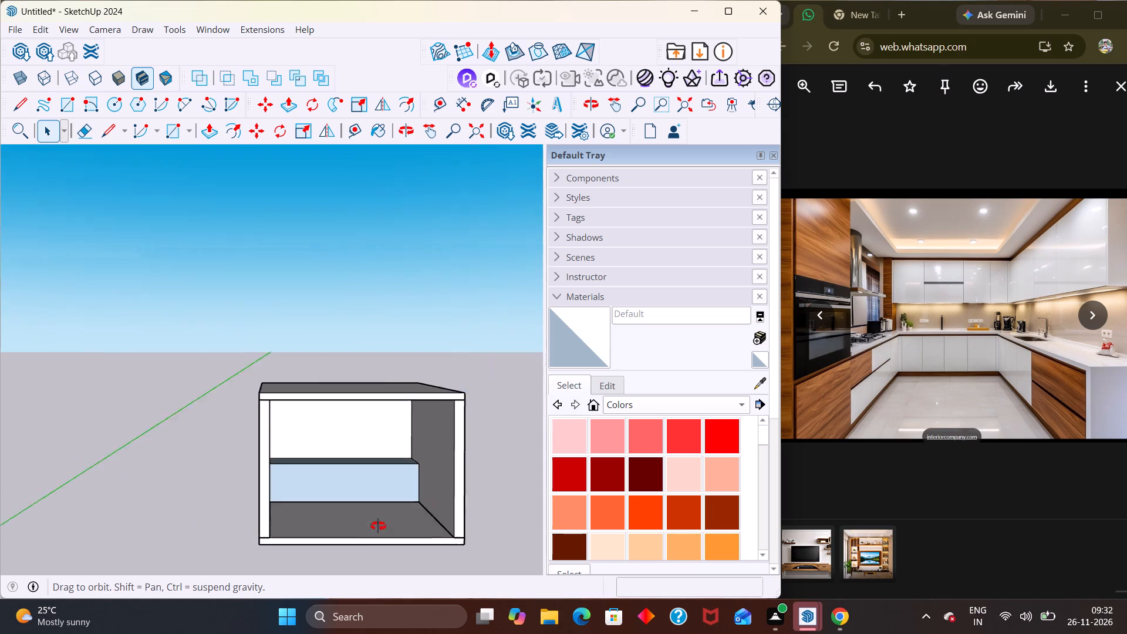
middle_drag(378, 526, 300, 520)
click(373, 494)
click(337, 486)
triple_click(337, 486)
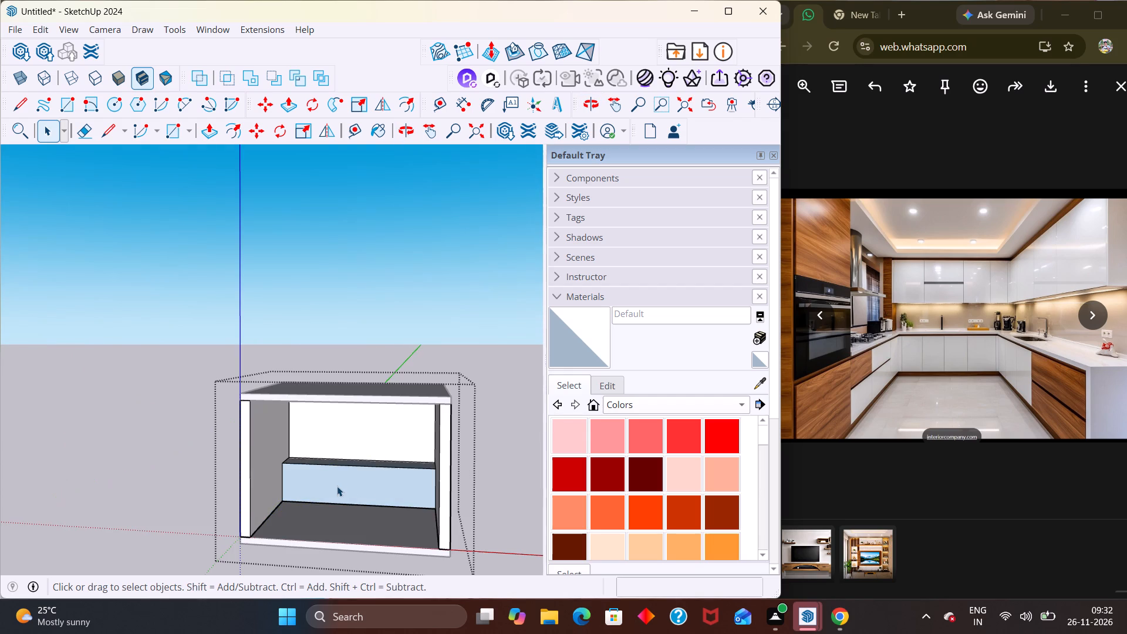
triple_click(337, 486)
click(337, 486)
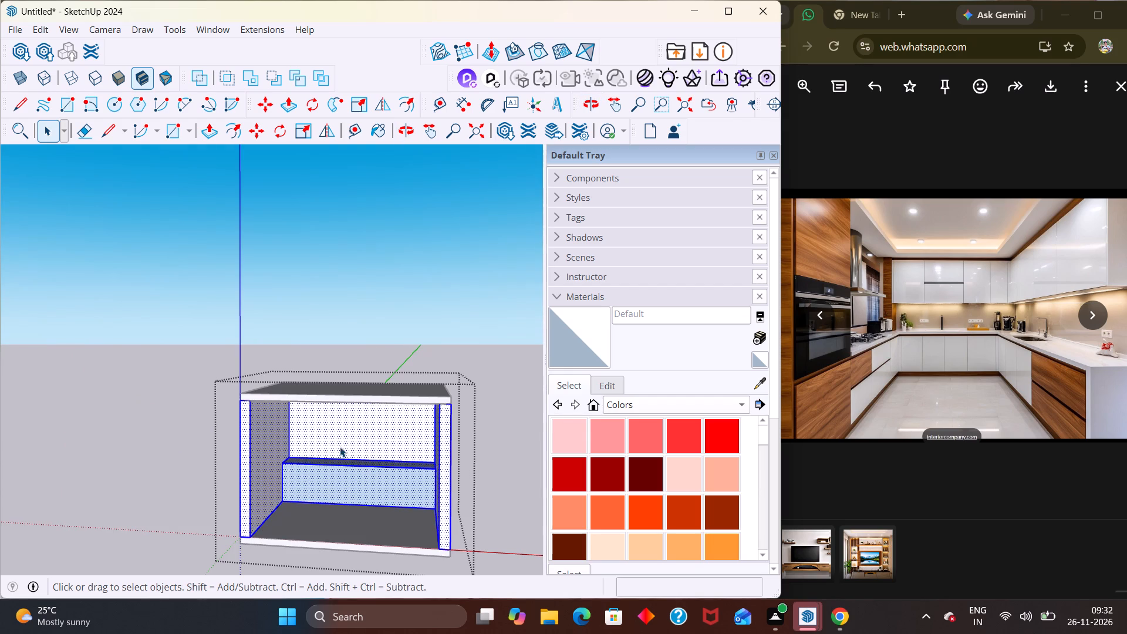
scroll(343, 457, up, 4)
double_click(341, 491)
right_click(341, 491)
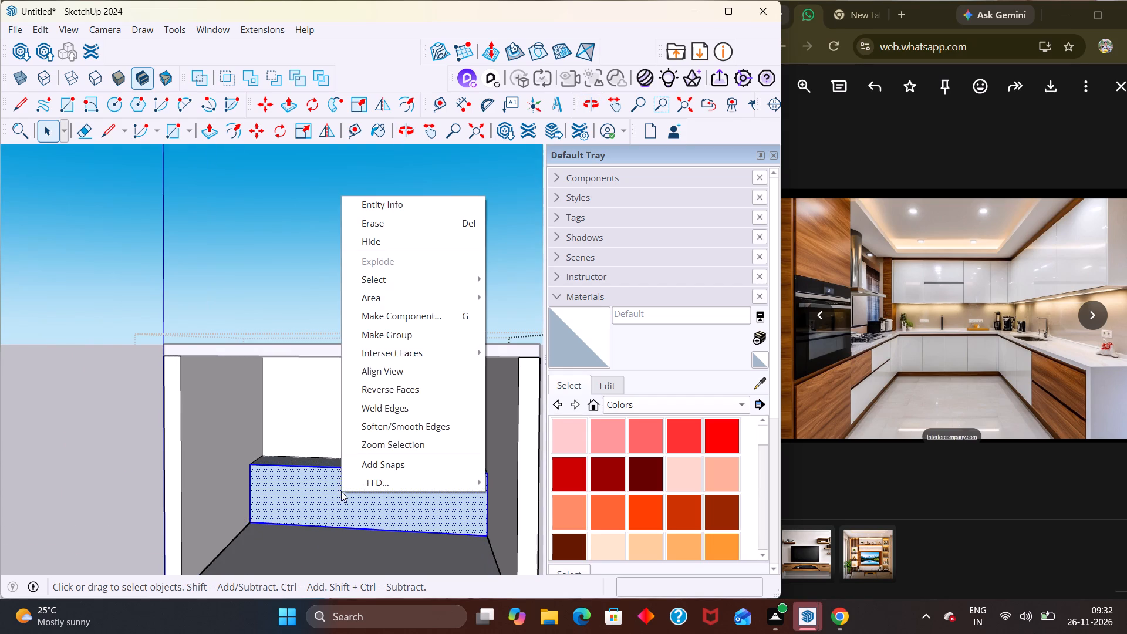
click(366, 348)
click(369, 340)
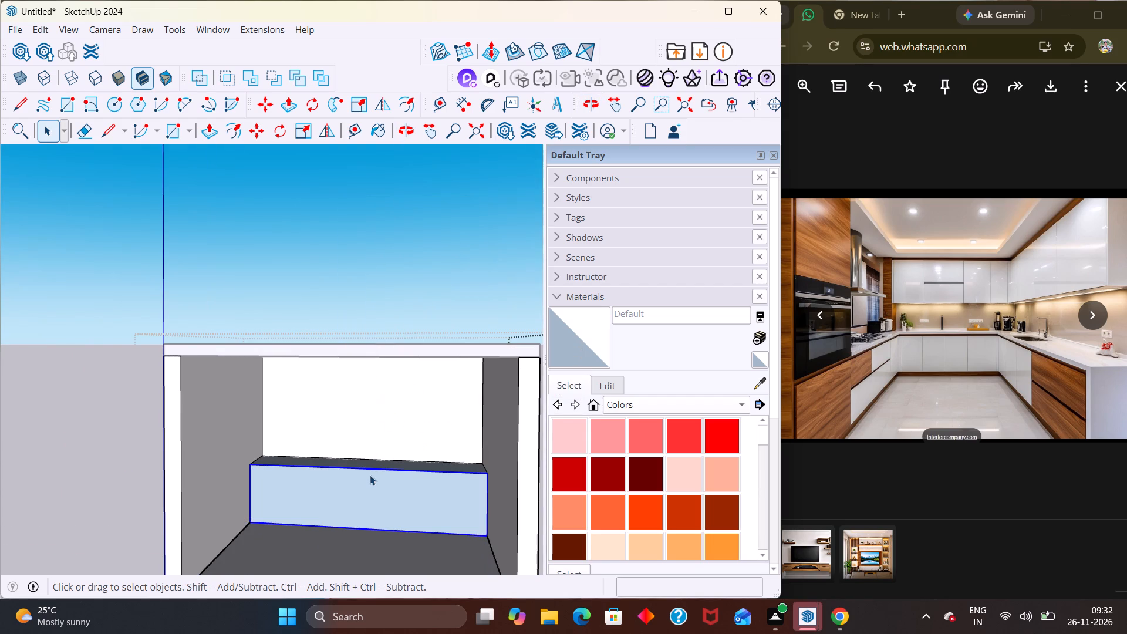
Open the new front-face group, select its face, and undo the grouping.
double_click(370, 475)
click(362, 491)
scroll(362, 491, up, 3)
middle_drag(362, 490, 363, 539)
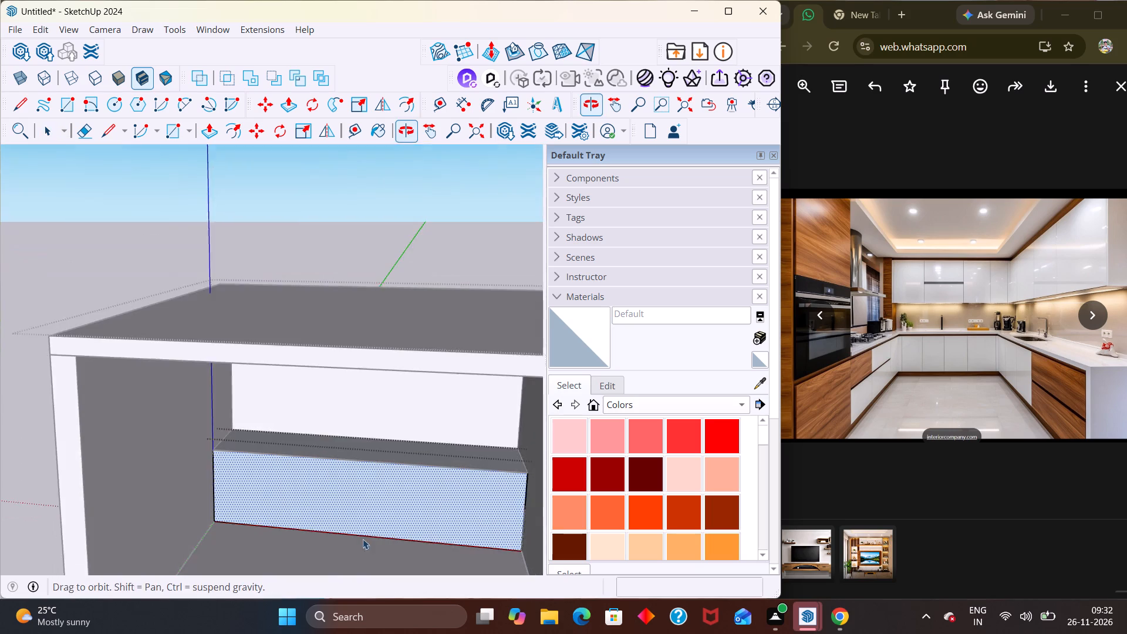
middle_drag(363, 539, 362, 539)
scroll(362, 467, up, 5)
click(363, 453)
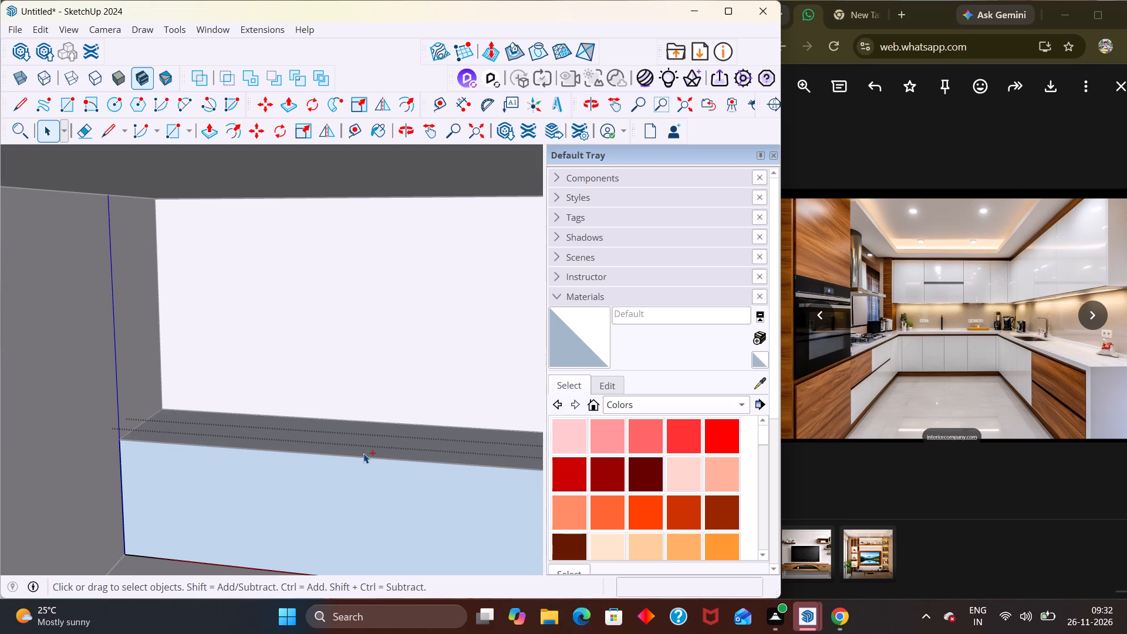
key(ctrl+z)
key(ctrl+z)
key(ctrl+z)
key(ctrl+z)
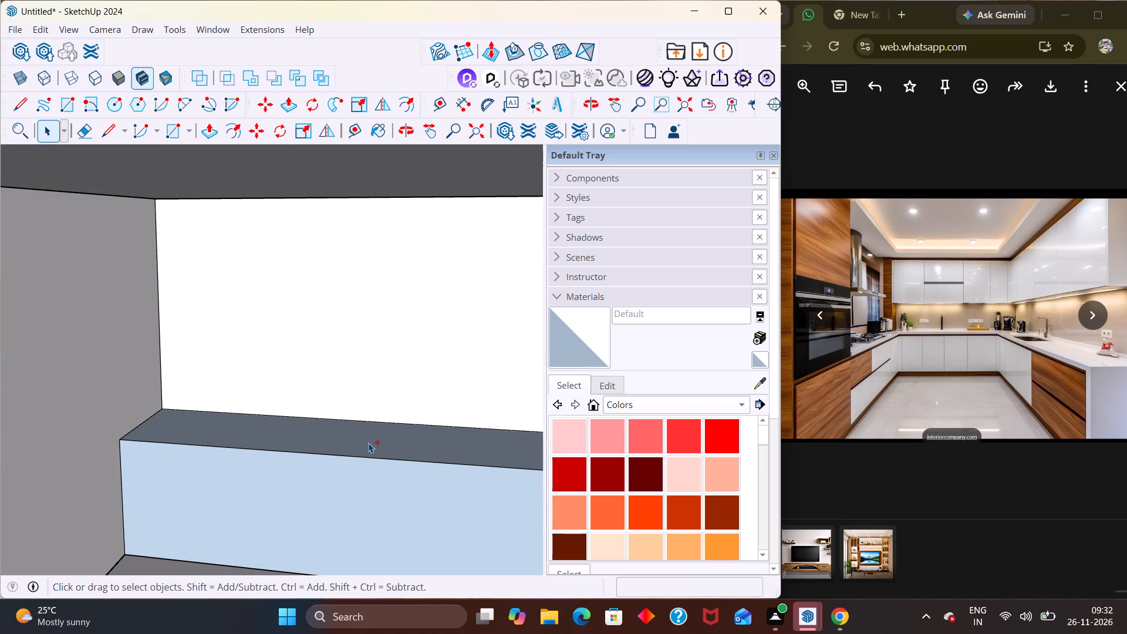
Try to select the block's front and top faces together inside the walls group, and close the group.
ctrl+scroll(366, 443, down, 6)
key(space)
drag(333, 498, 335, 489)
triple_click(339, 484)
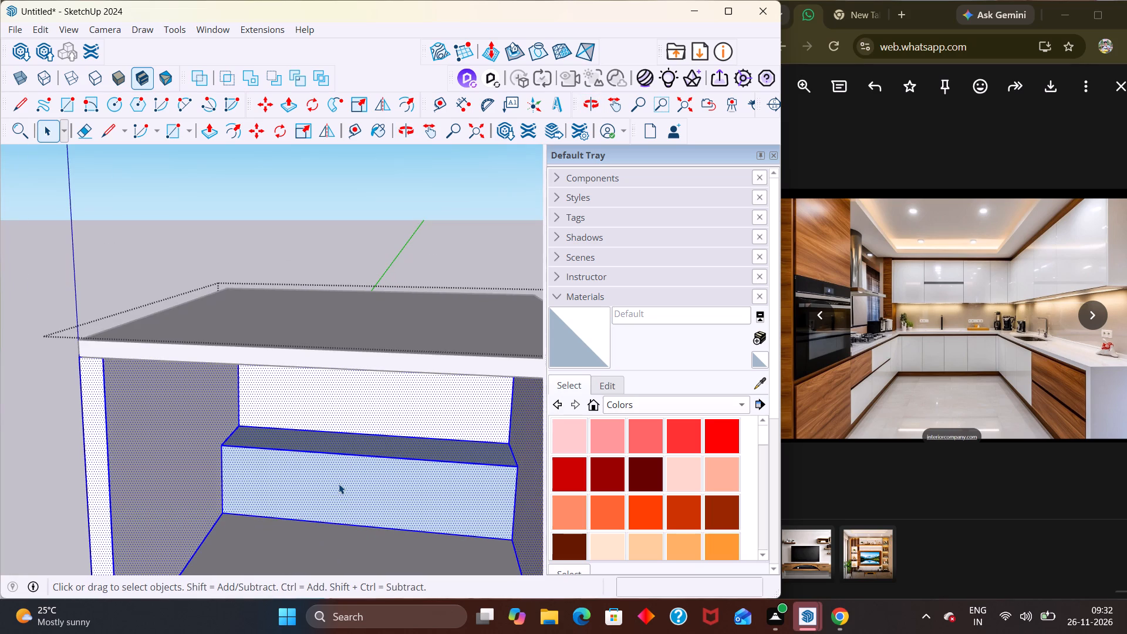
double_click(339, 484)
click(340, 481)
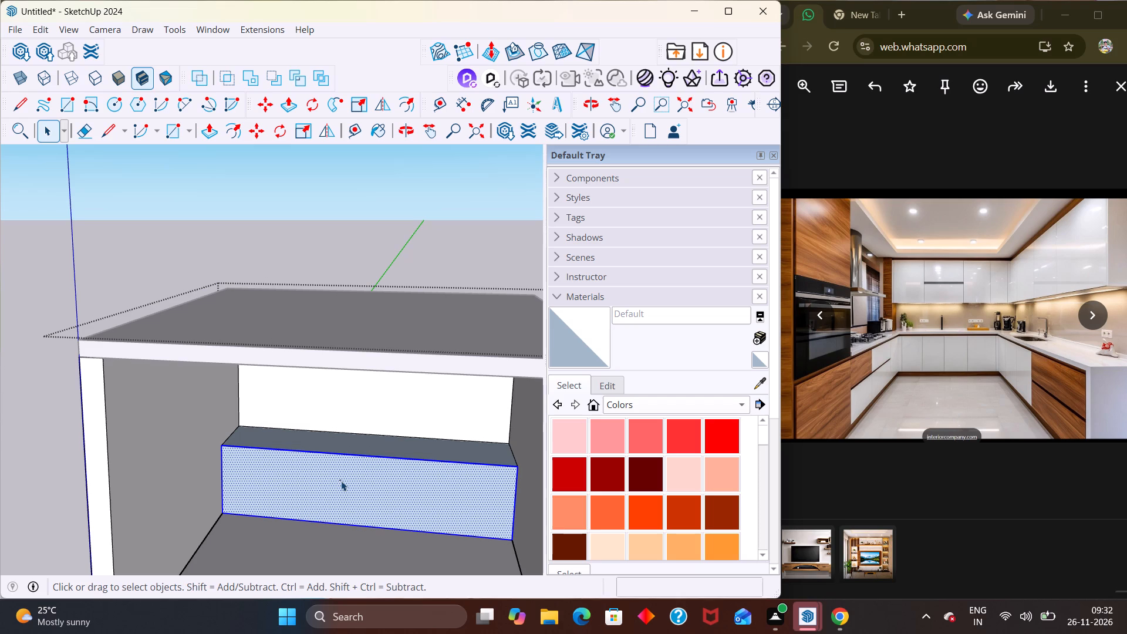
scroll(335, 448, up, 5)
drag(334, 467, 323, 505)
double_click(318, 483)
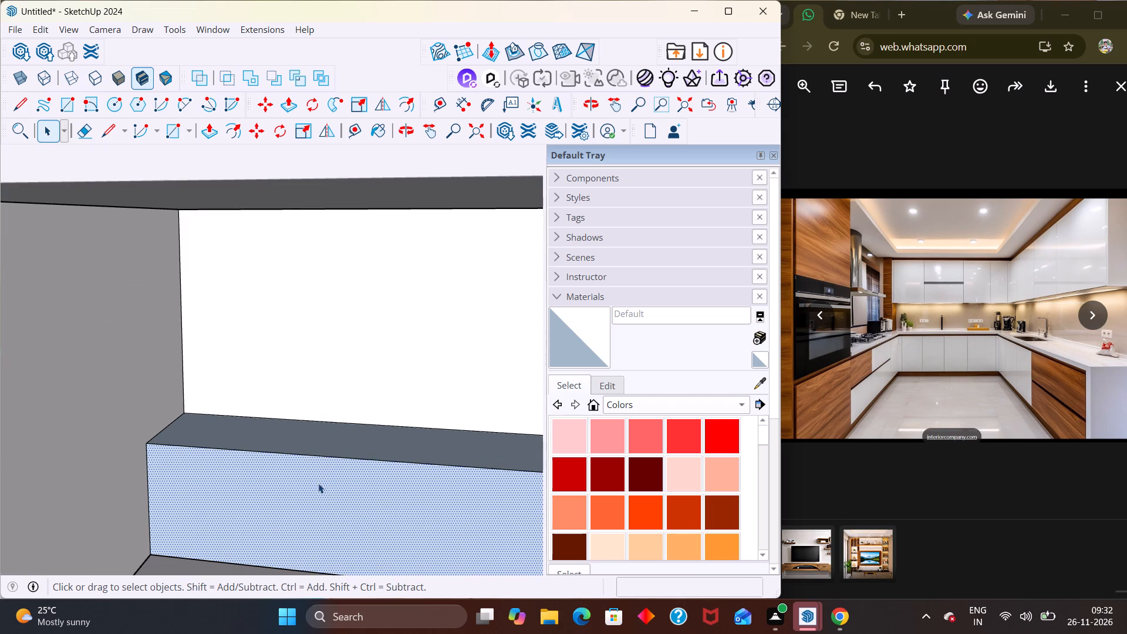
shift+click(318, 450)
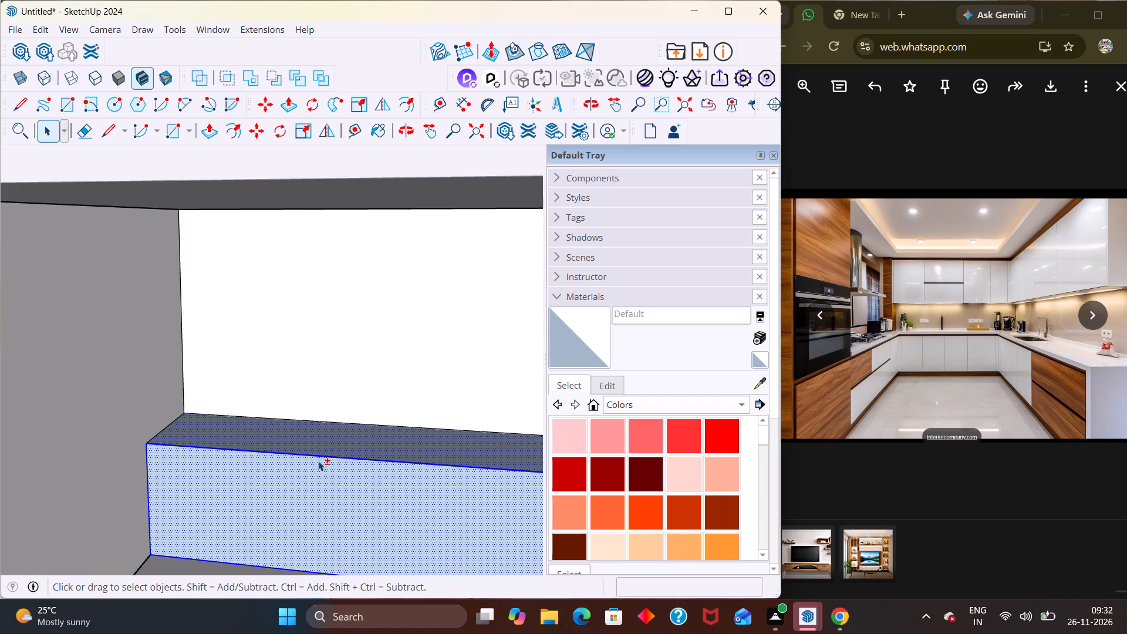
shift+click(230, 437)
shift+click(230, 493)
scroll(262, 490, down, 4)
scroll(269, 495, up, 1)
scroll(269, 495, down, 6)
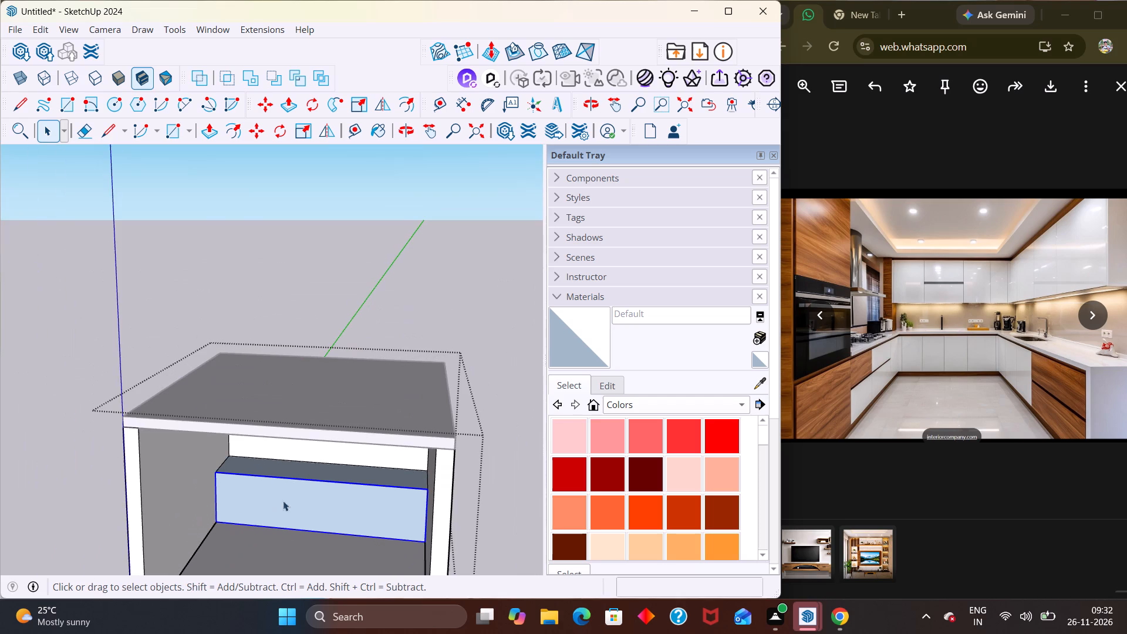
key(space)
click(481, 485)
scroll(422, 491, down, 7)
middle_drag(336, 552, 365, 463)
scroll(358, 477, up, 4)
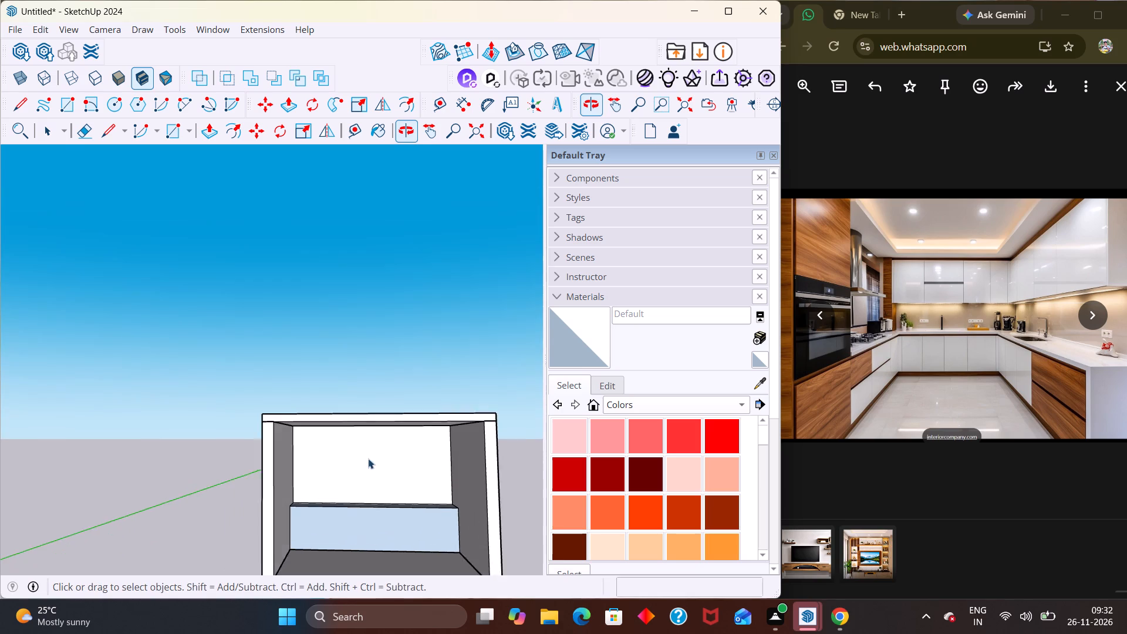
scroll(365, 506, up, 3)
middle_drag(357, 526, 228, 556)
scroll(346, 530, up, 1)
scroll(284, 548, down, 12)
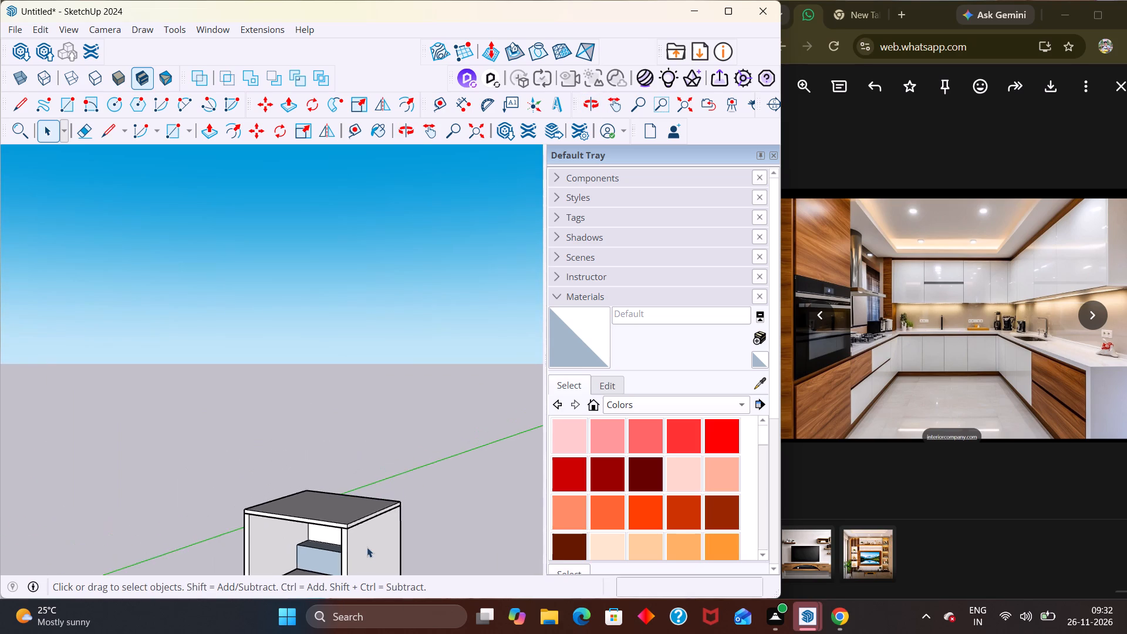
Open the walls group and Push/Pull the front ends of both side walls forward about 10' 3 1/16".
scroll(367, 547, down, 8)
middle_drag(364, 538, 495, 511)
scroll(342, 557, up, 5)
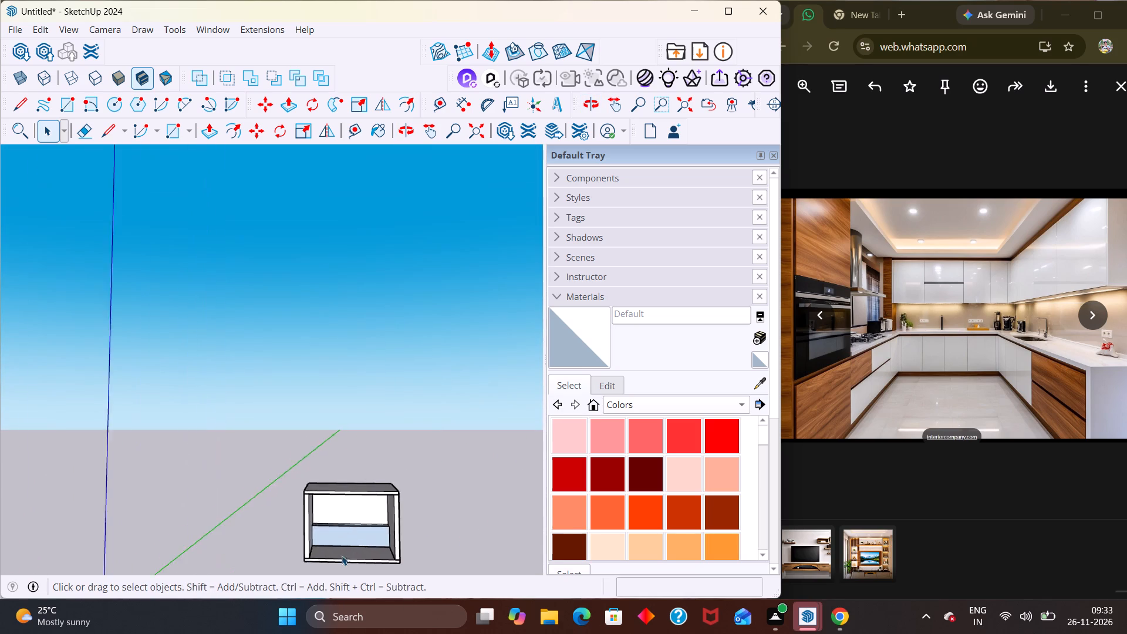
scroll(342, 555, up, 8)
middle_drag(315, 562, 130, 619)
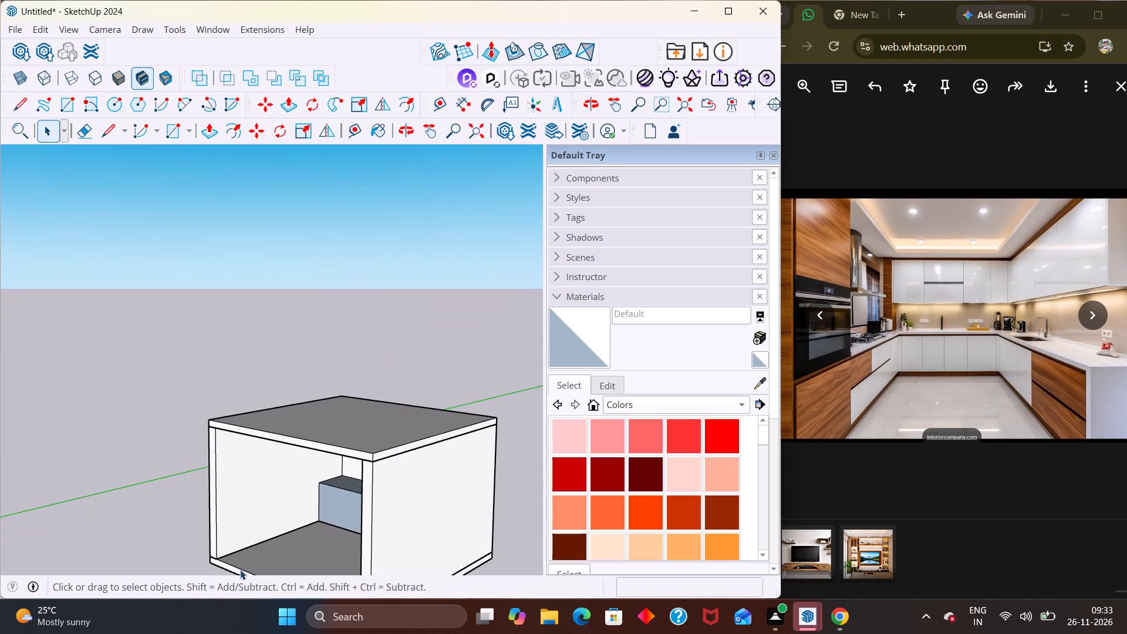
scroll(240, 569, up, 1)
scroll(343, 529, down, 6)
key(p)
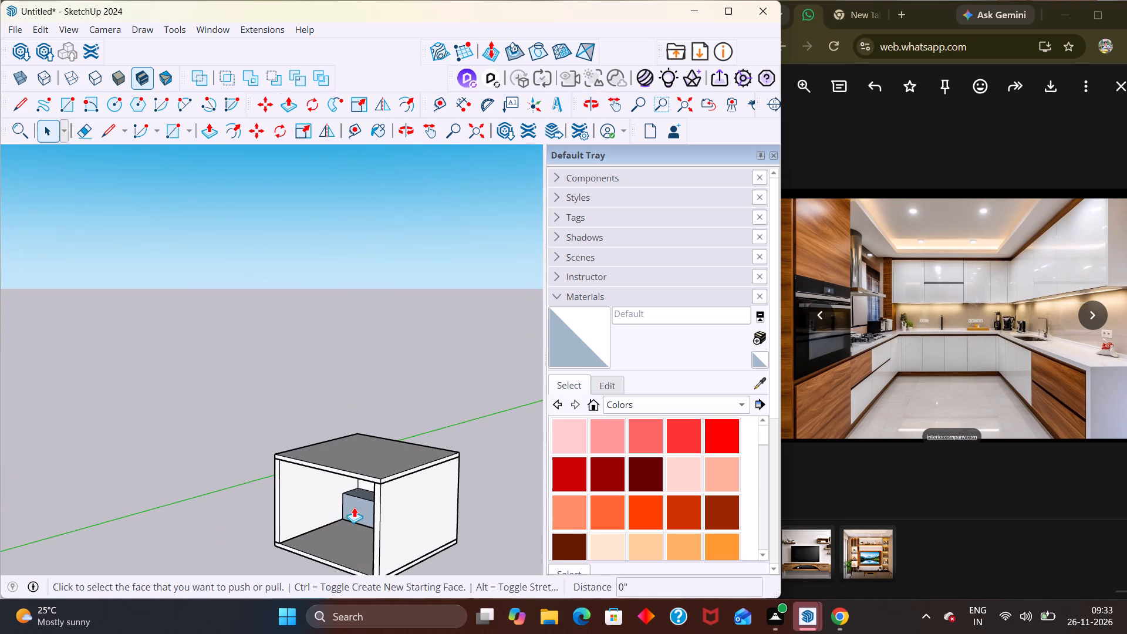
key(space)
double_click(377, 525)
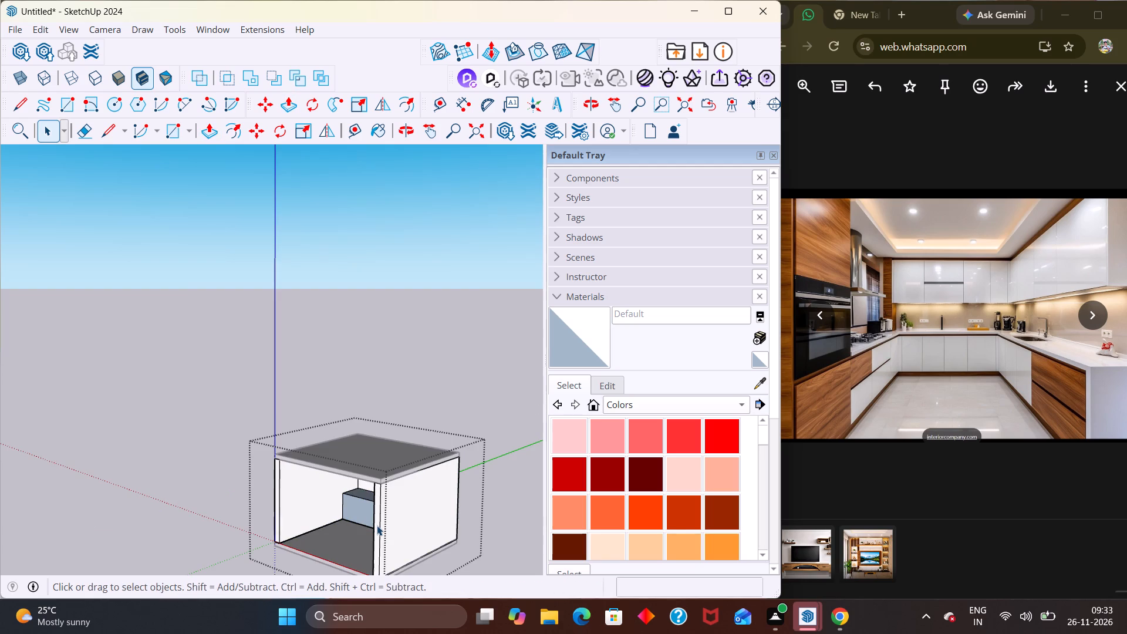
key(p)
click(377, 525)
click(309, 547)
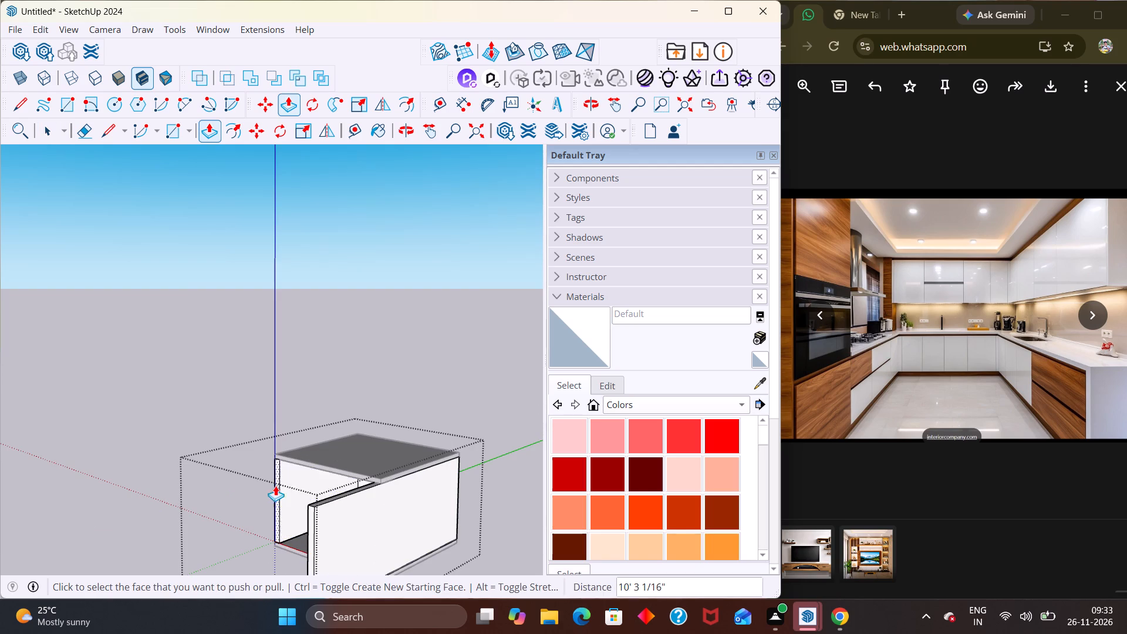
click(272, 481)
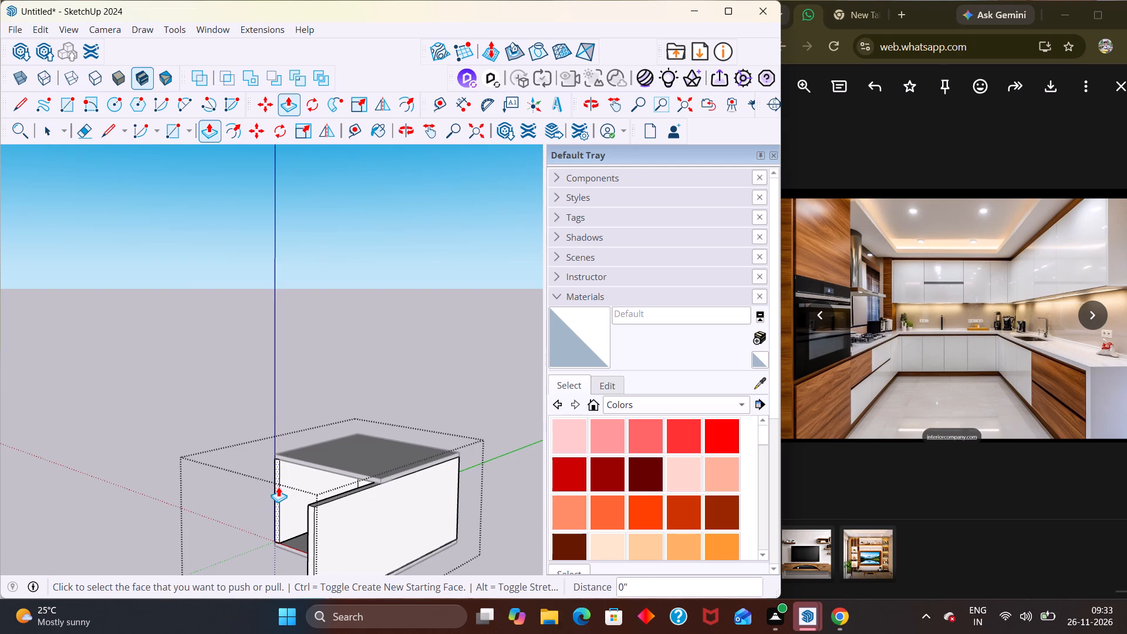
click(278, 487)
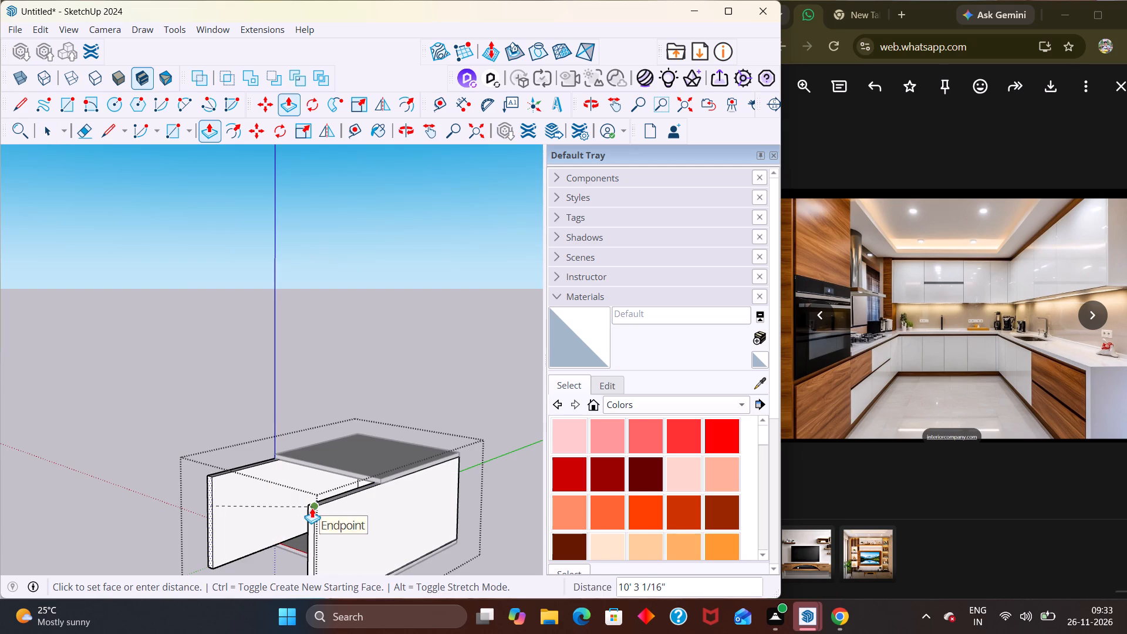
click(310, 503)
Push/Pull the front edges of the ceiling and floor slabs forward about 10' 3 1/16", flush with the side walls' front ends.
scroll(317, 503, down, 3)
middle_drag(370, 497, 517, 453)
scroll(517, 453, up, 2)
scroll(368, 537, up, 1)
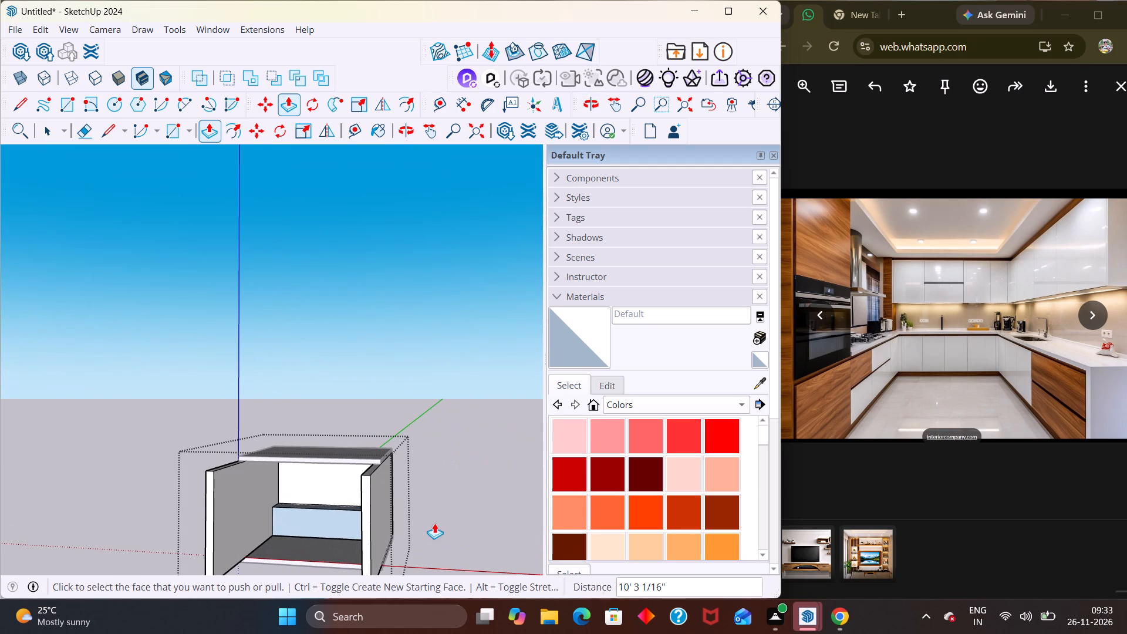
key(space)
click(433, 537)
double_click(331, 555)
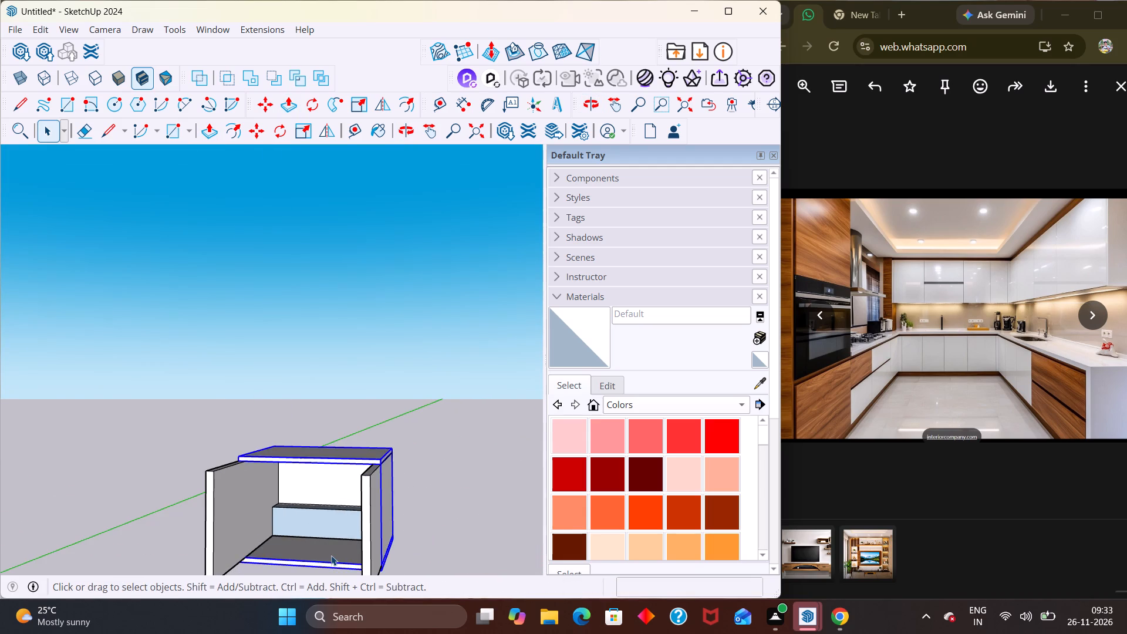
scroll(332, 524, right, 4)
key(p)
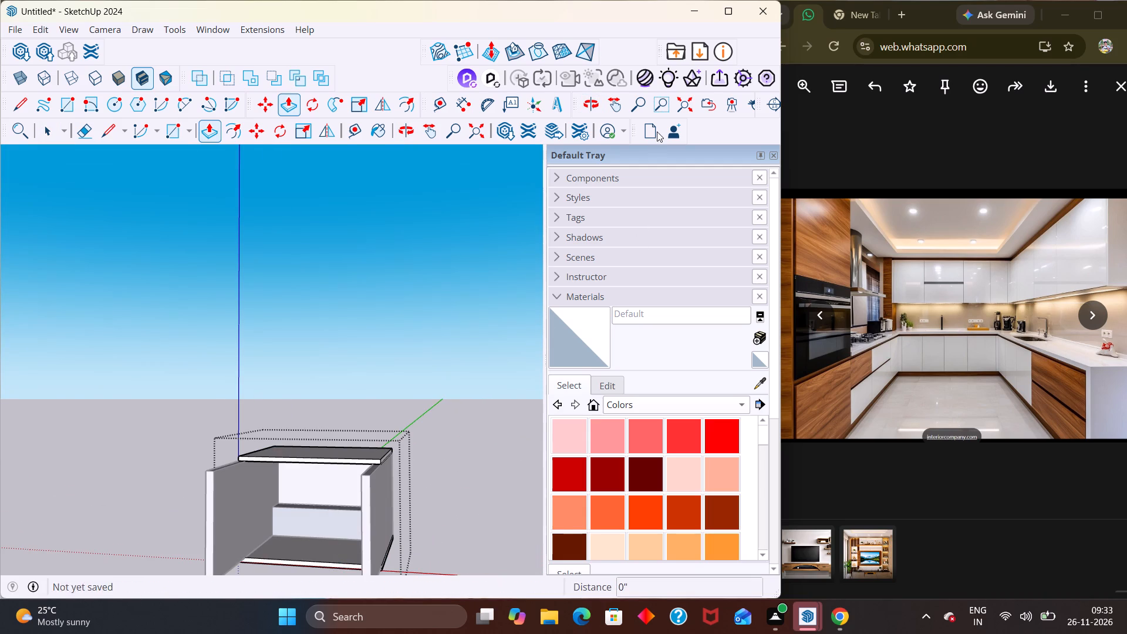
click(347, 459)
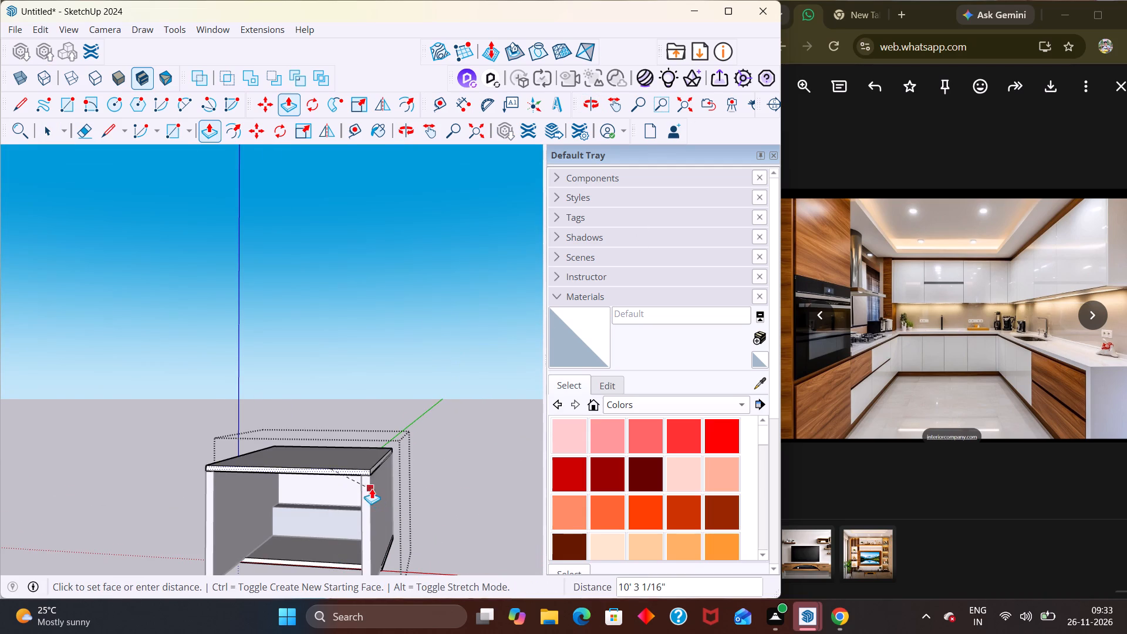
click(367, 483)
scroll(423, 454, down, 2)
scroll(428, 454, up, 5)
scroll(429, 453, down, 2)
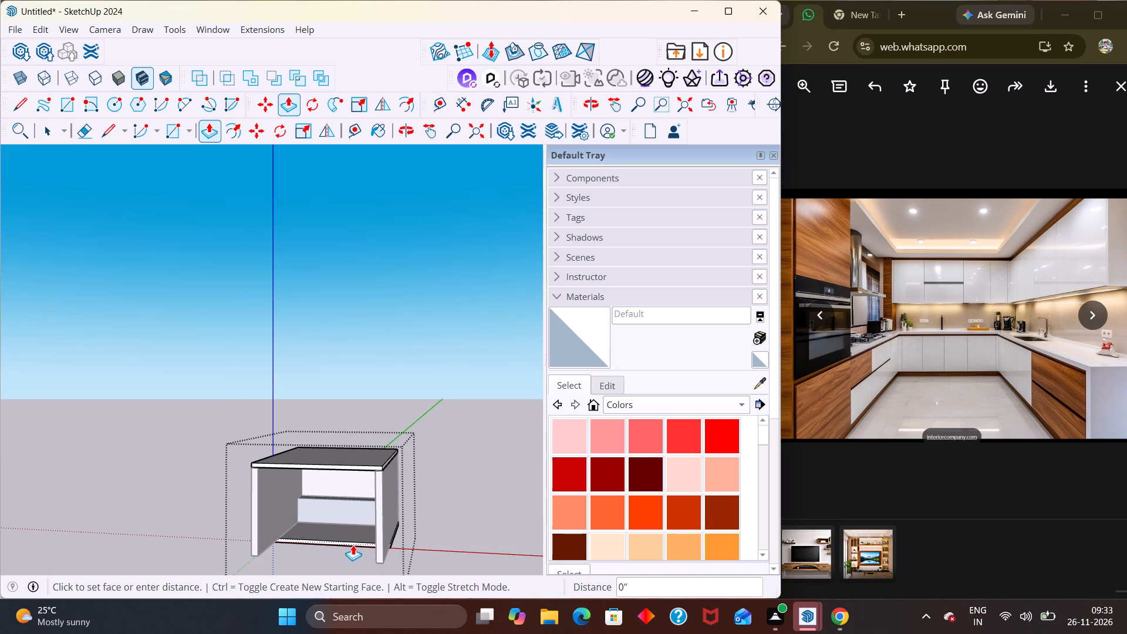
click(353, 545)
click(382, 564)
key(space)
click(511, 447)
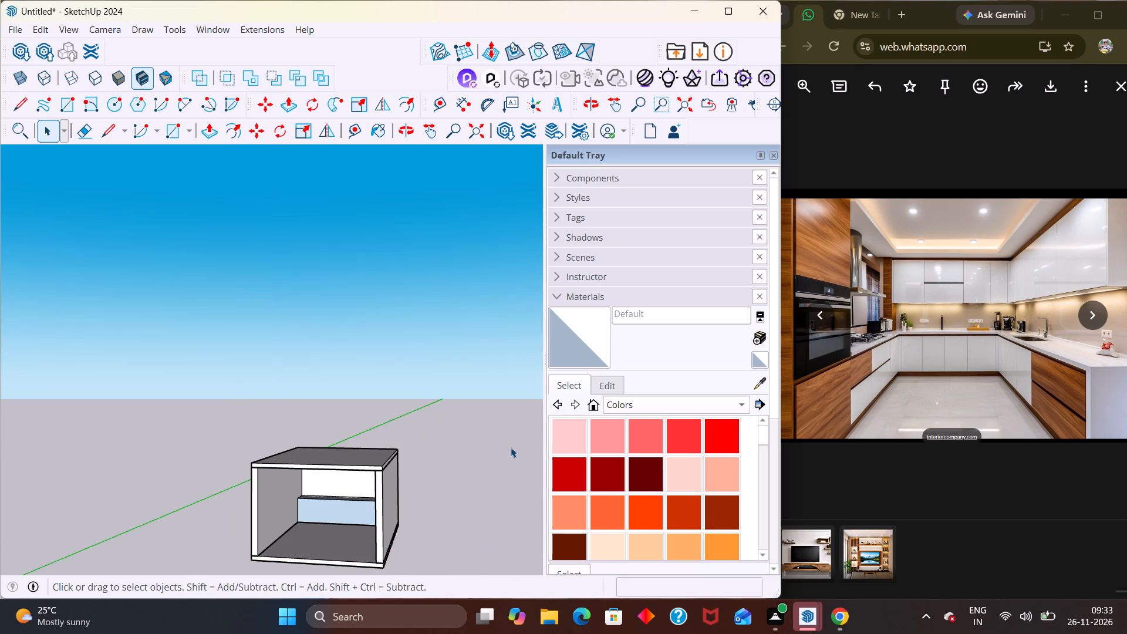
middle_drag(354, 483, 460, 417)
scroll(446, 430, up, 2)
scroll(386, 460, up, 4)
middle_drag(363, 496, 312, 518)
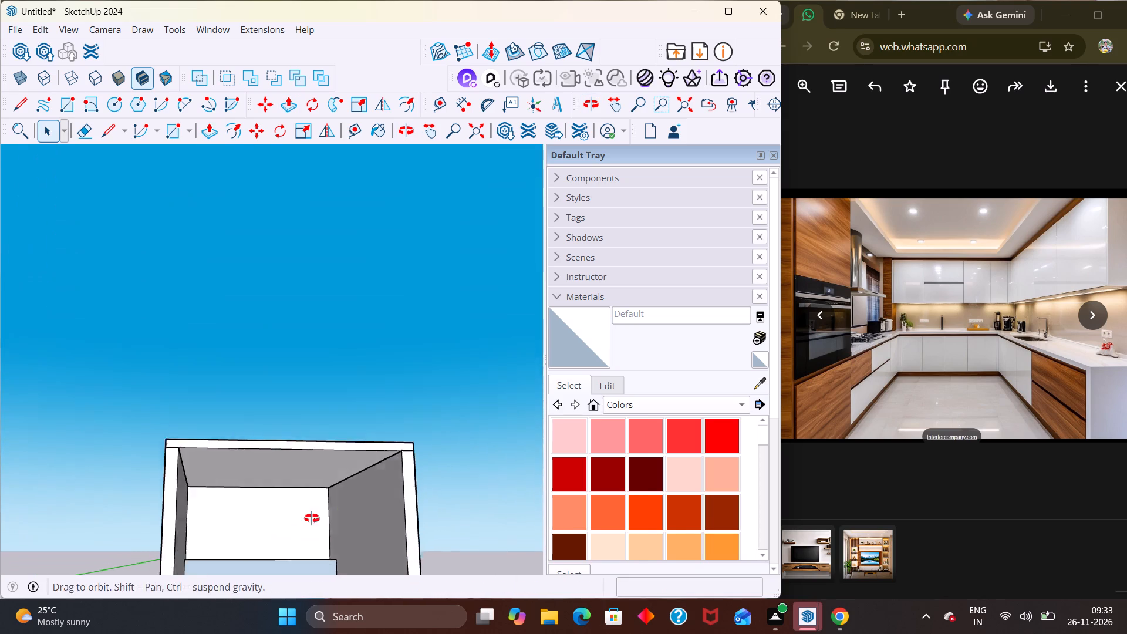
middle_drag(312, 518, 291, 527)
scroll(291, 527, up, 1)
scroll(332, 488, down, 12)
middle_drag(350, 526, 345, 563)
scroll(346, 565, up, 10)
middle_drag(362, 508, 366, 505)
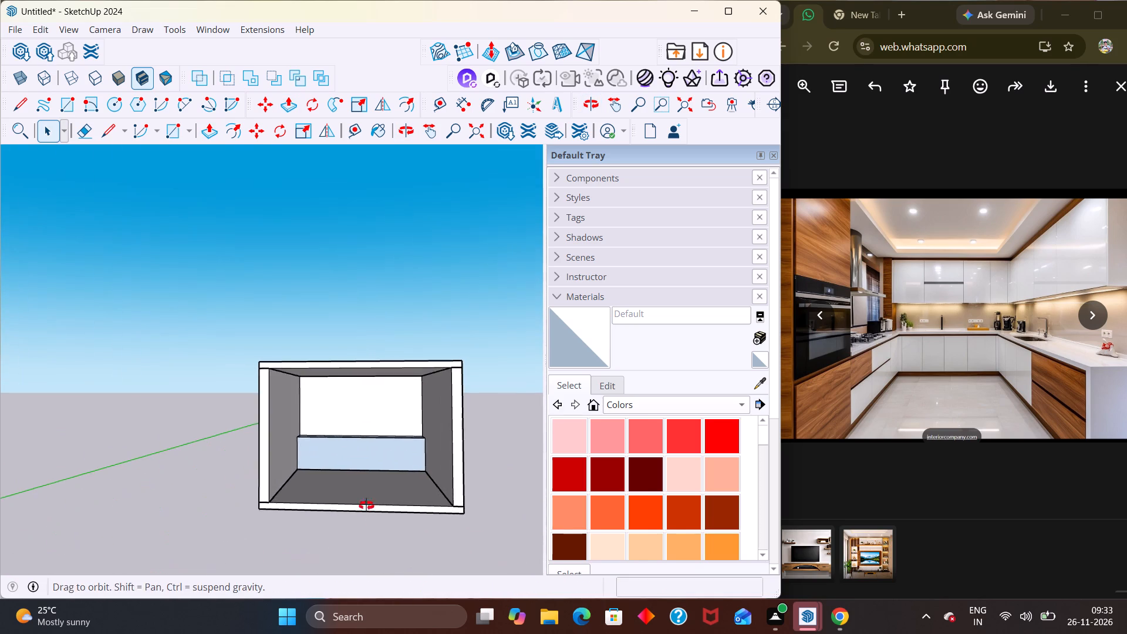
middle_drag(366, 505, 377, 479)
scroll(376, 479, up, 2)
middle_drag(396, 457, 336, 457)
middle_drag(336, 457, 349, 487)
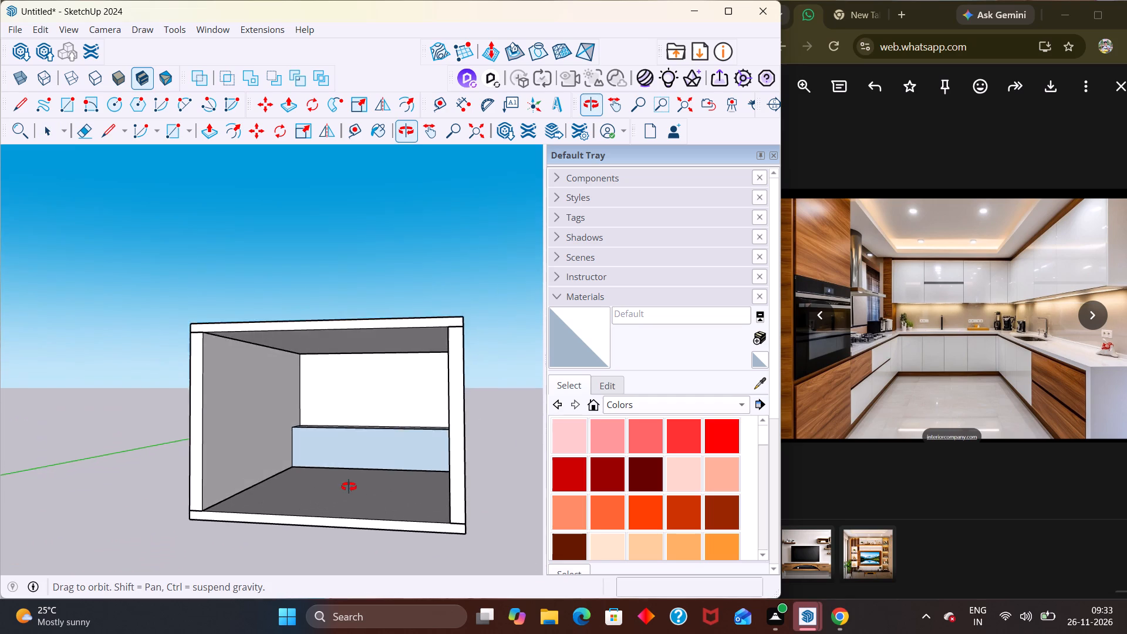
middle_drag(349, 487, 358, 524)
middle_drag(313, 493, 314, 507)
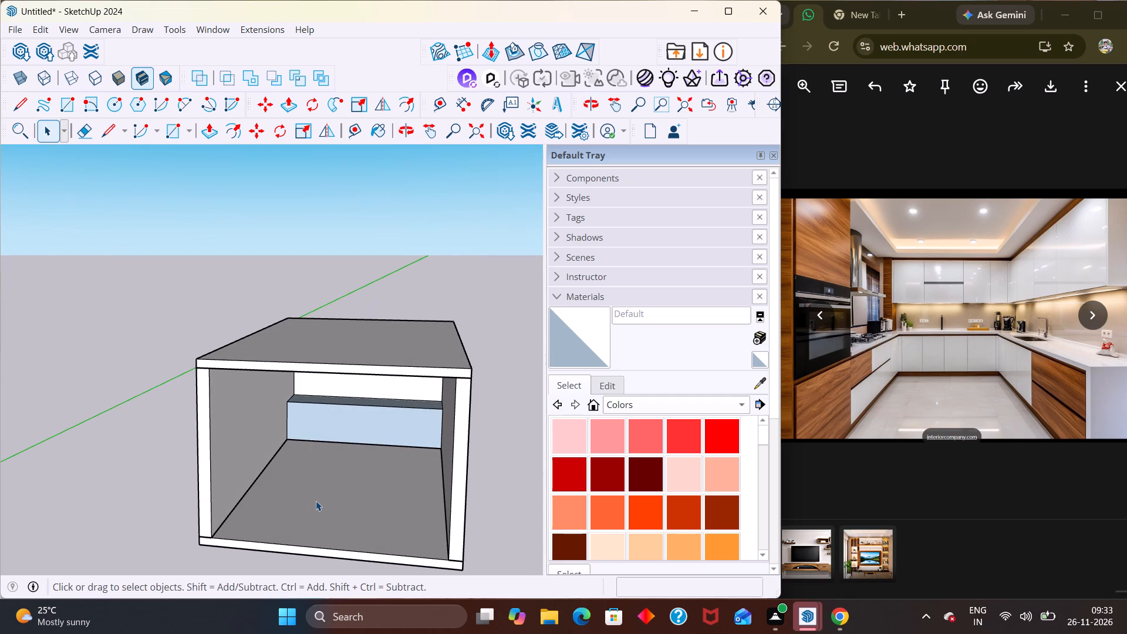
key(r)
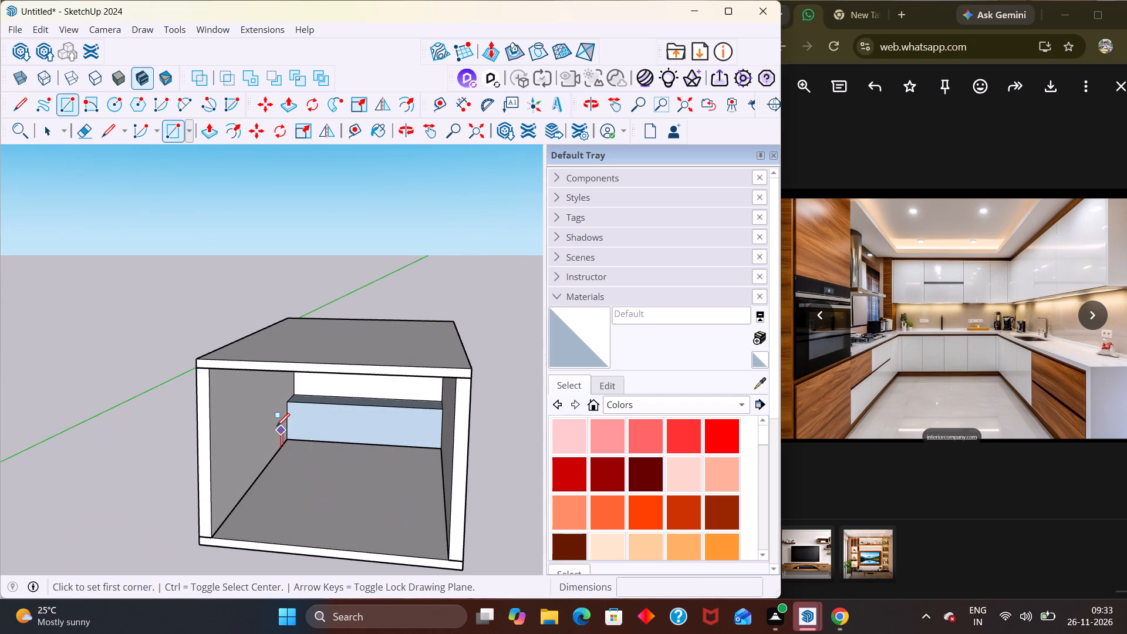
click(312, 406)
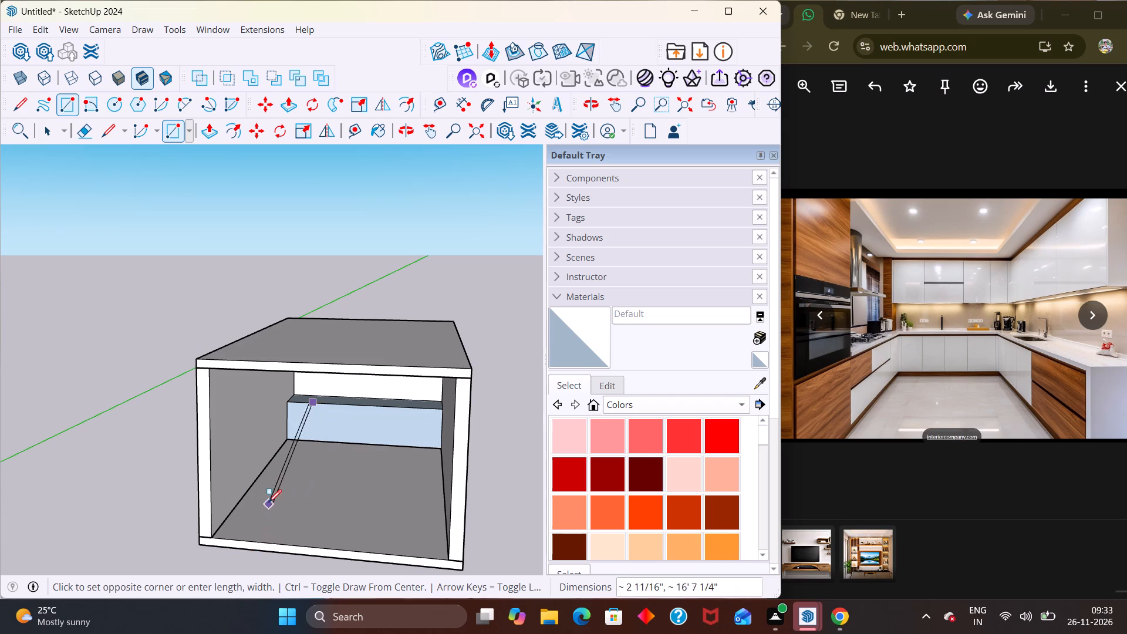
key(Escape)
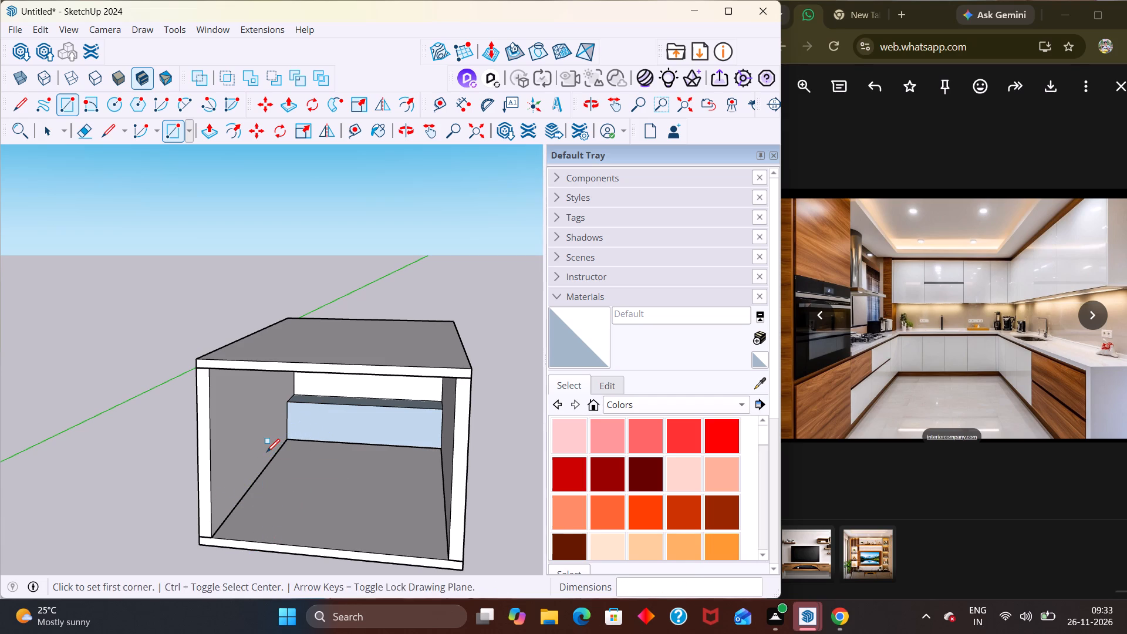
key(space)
Examine the deepened room shell and the block along its back wall from several angles.
middle_drag(322, 462, 434, 403)
scroll(438, 403, up, 3)
middle_drag(417, 430, 311, 461)
scroll(363, 414, down, 3)
middle_drag(317, 454, 312, 427)
scroll(312, 427, up, 3)
middle_drag(326, 432, 374, 451)
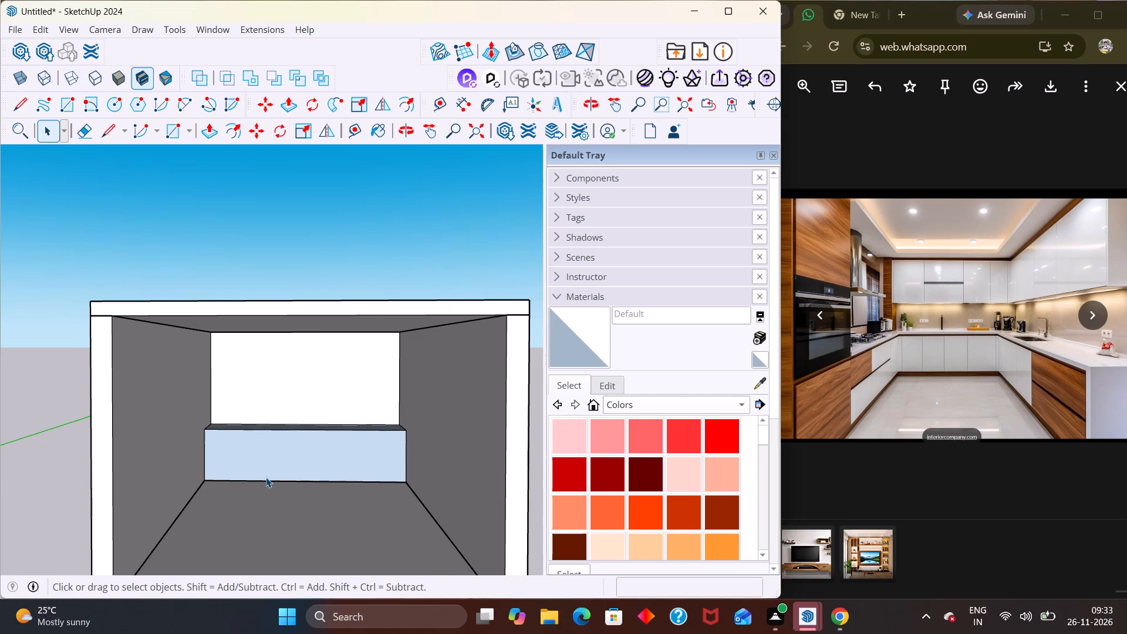
scroll(266, 477, up, 2)
scroll(266, 477, down, 1)
scroll(266, 477, up, 1)
middle_drag(266, 477, 230, 539)
scroll(229, 538, down, 6)
scroll(250, 510, up, 1)
scroll(250, 510, down, 2)
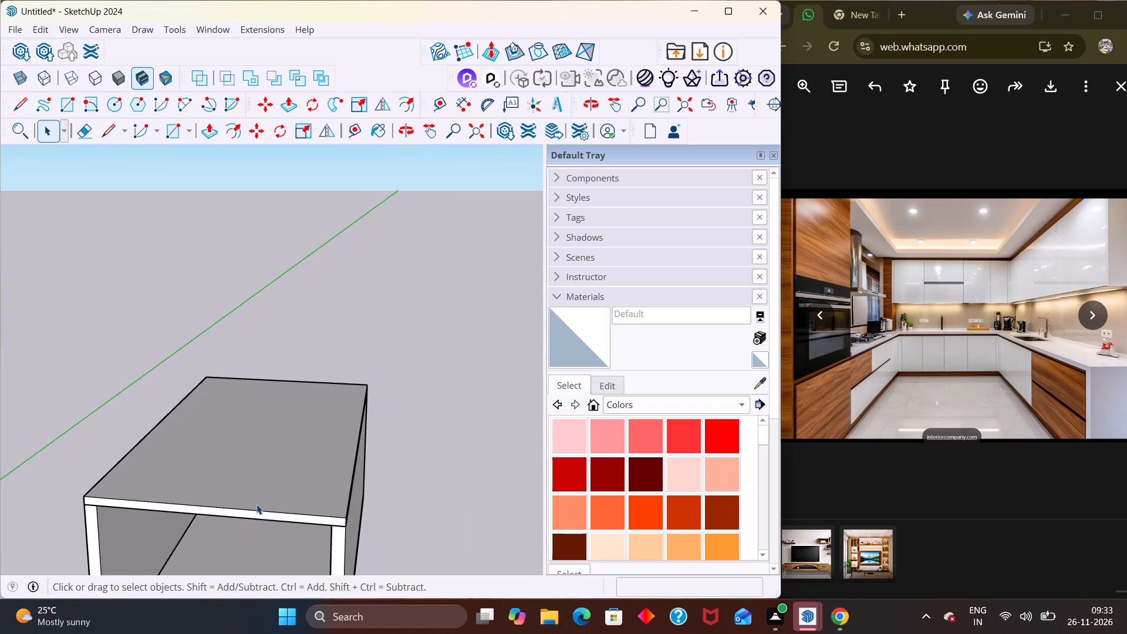
scroll(285, 500, down, 4)
middle_drag(253, 539, 275, 498)
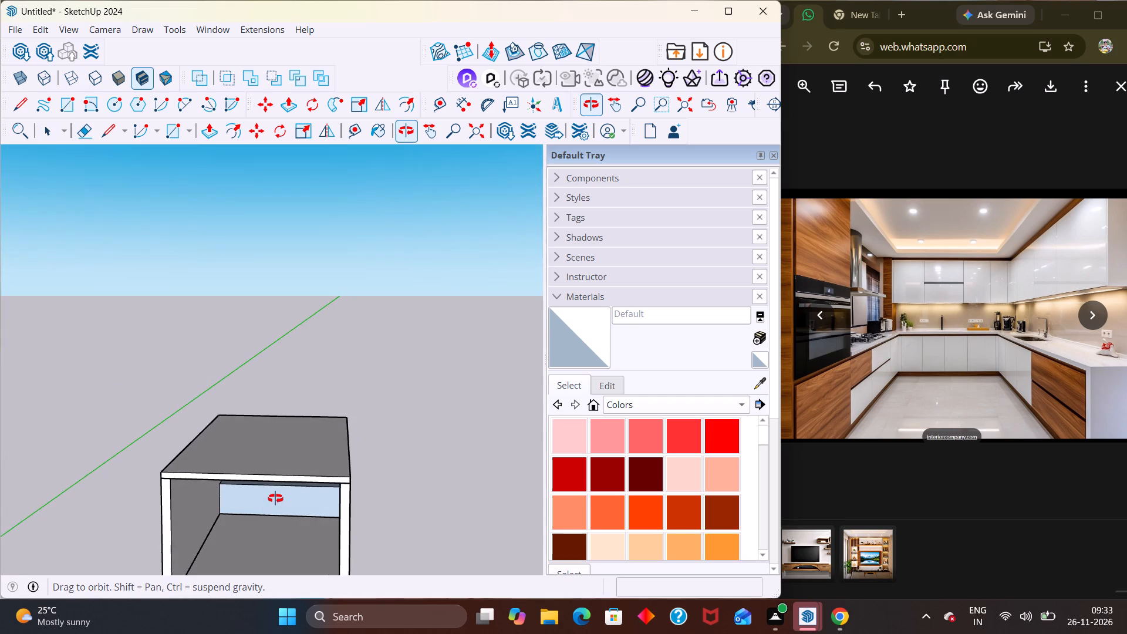
middle_drag(275, 498, 409, 423)
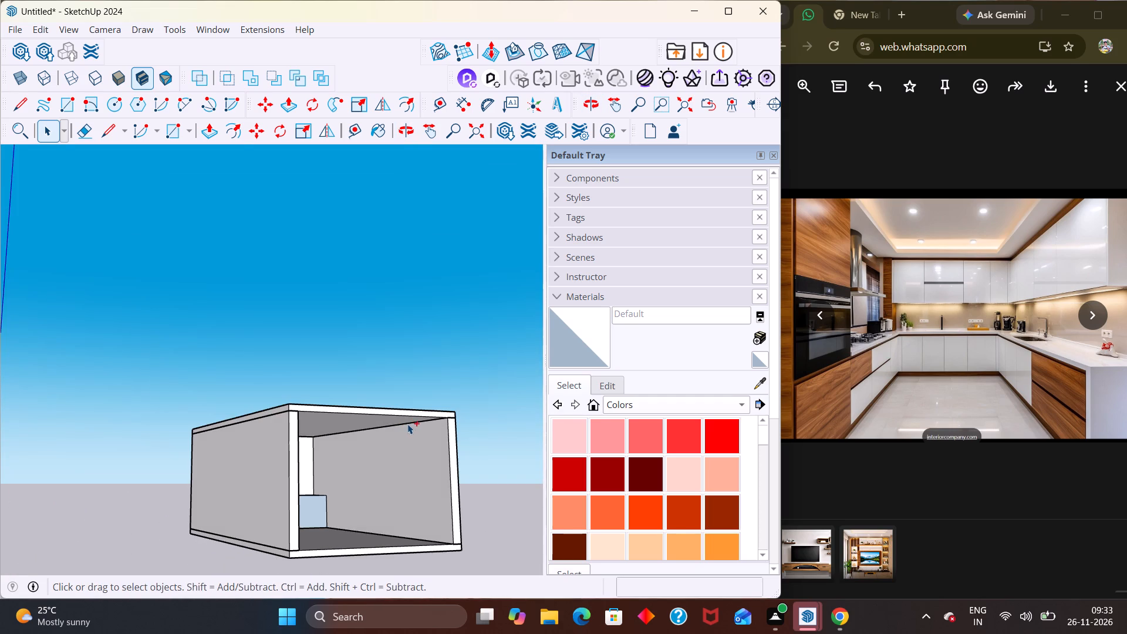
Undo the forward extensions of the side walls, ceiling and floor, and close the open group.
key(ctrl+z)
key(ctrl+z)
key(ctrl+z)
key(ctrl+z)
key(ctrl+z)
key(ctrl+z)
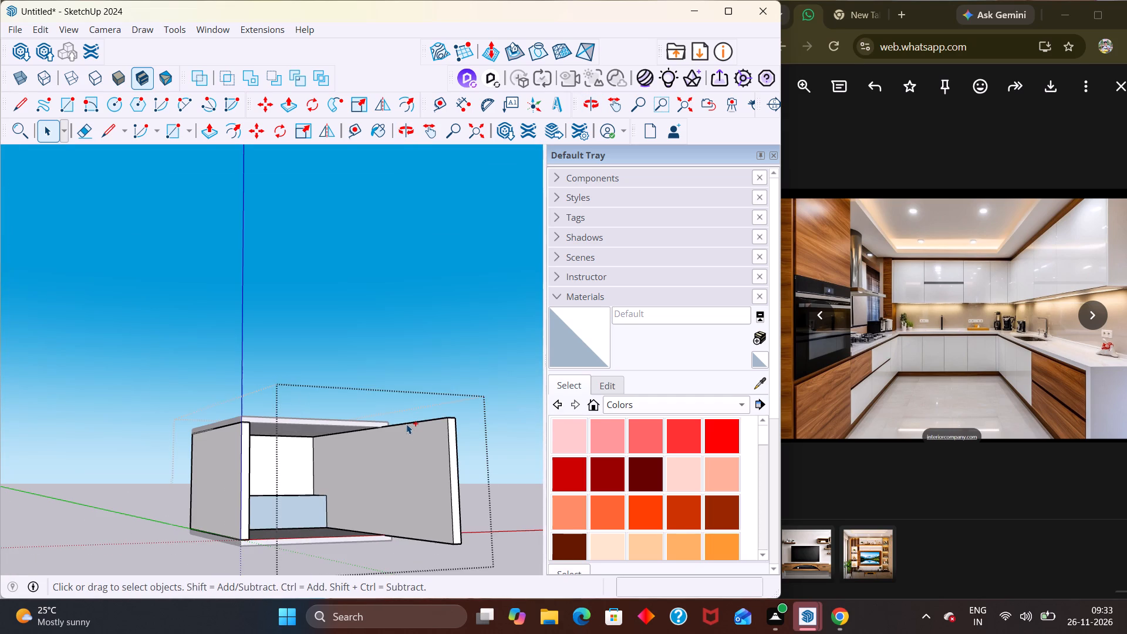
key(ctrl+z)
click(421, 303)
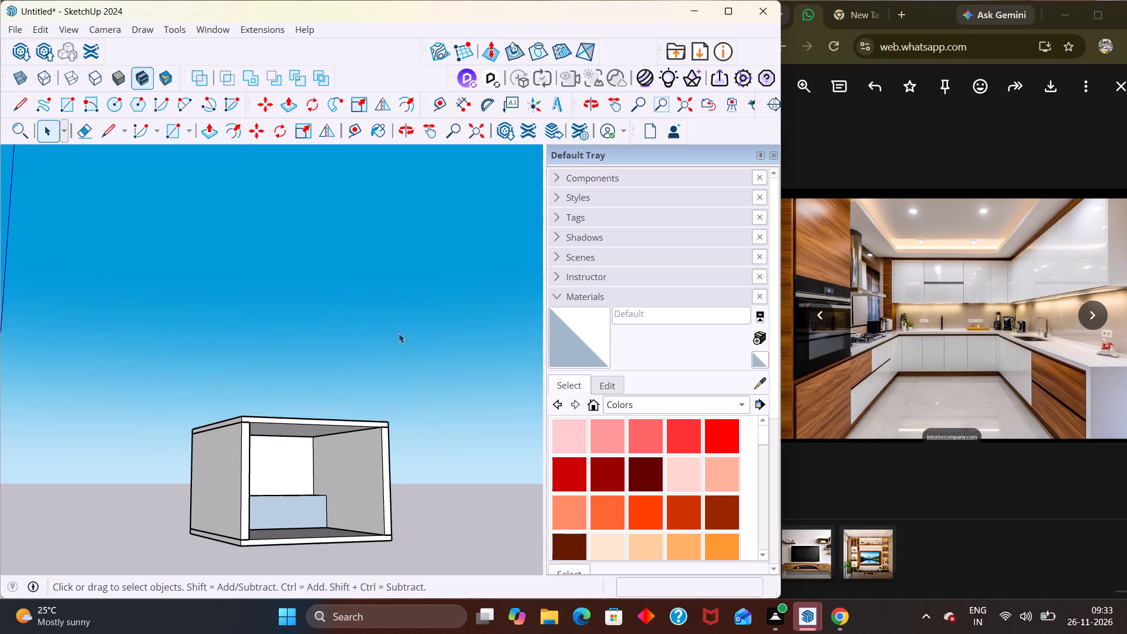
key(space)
Examine the room shell and the block along its back wall from inside and outside.
middle_drag(355, 353, 200, 427)
scroll(261, 480, up, 3)
middle_drag(220, 505, 131, 525)
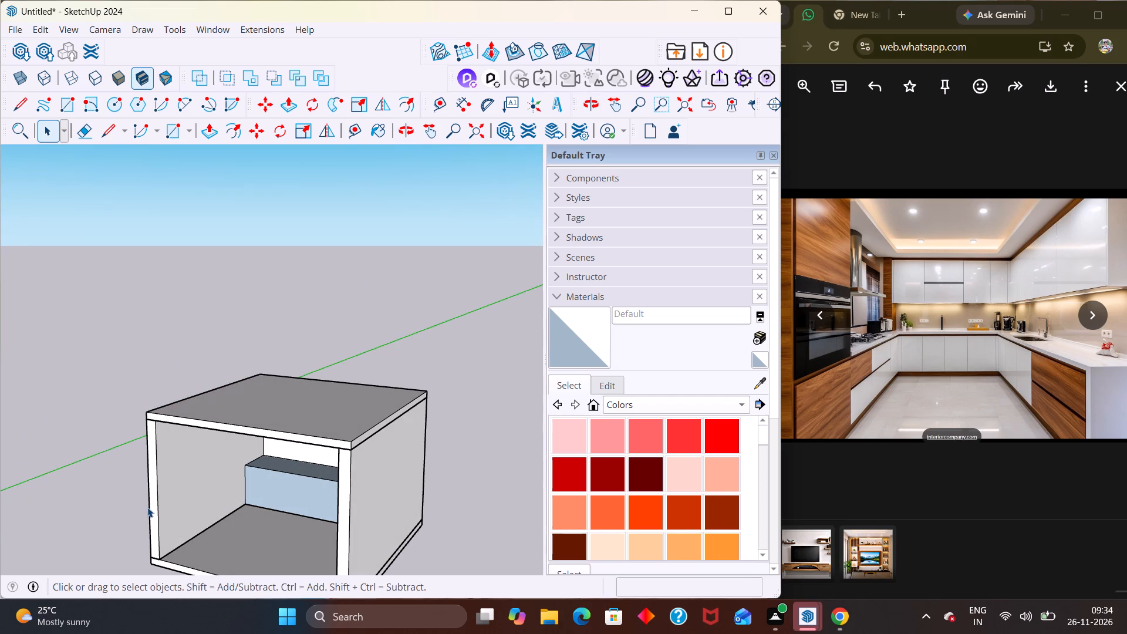
middle_drag(214, 485, 282, 456)
scroll(282, 456, up, 1)
key(space)
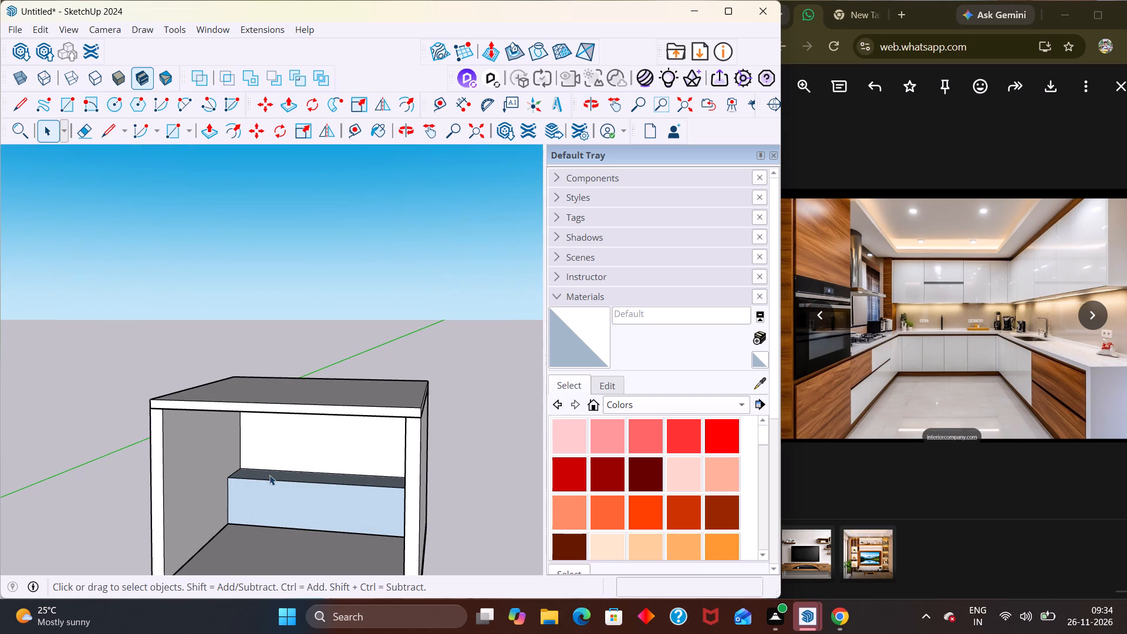
scroll(373, 442, down, 3)
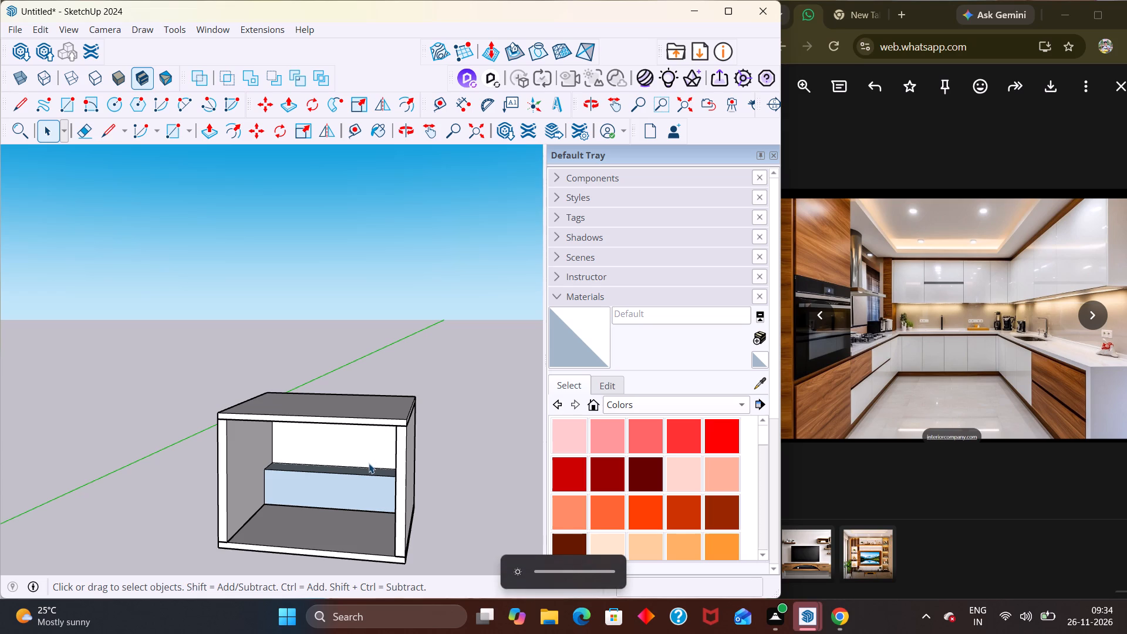
scroll(369, 380, down, 4)
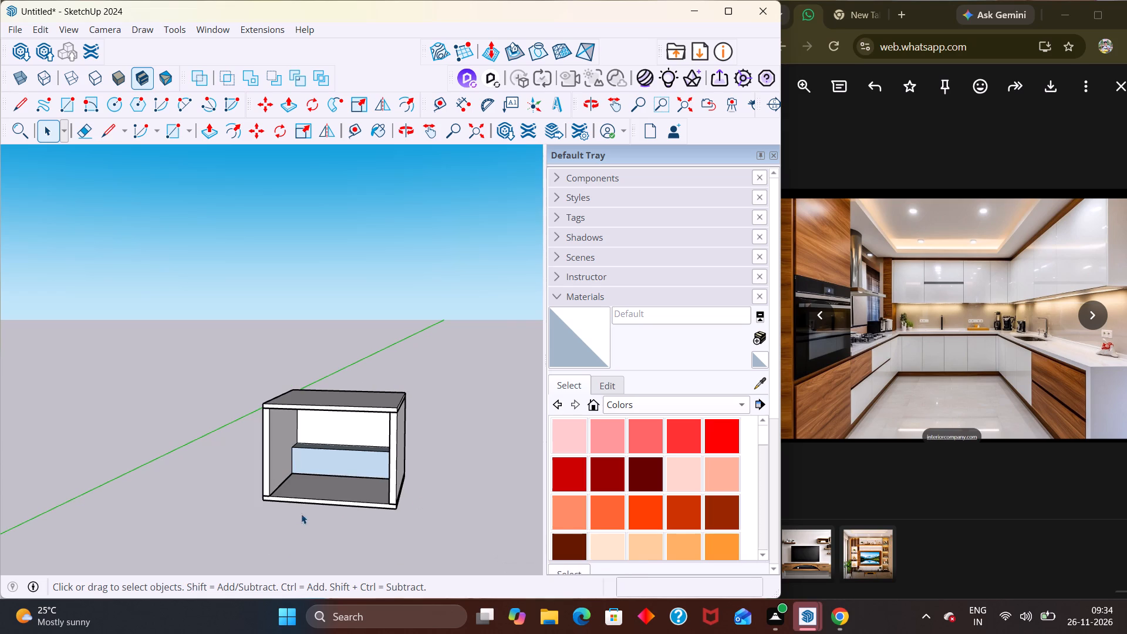
middle_drag(299, 515, 450, 507)
scroll(392, 522, down, 1)
middle_drag(406, 522, 443, 514)
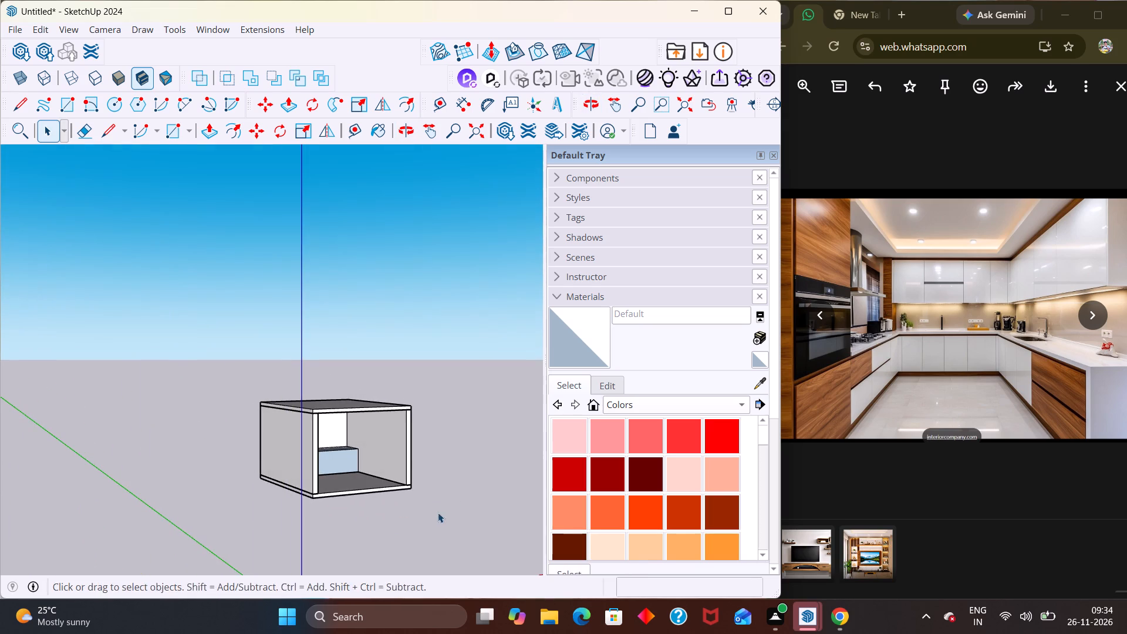
Draw a rectangle about 2' 8 11/16" wide and 3' 5 1/4" high at the left end of the back block's front face.
middle_drag(420, 518, 410, 460)
scroll(387, 483, up, 3)
middle_drag(398, 478, 419, 468)
middle_drag(411, 468, 294, 499)
middle_drag(245, 508, 232, 515)
middle_drag(257, 485, 172, 525)
scroll(190, 472, up, 5)
middle_drag(250, 474, 220, 503)
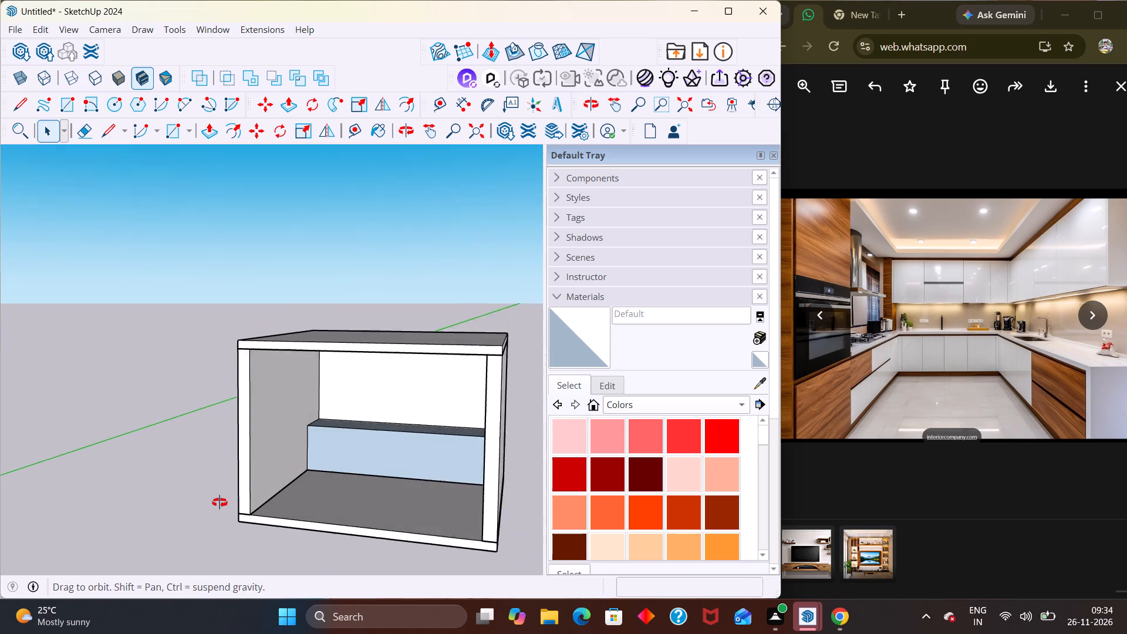
middle_drag(220, 503, 209, 504)
key(r)
scroll(295, 473, up, 4)
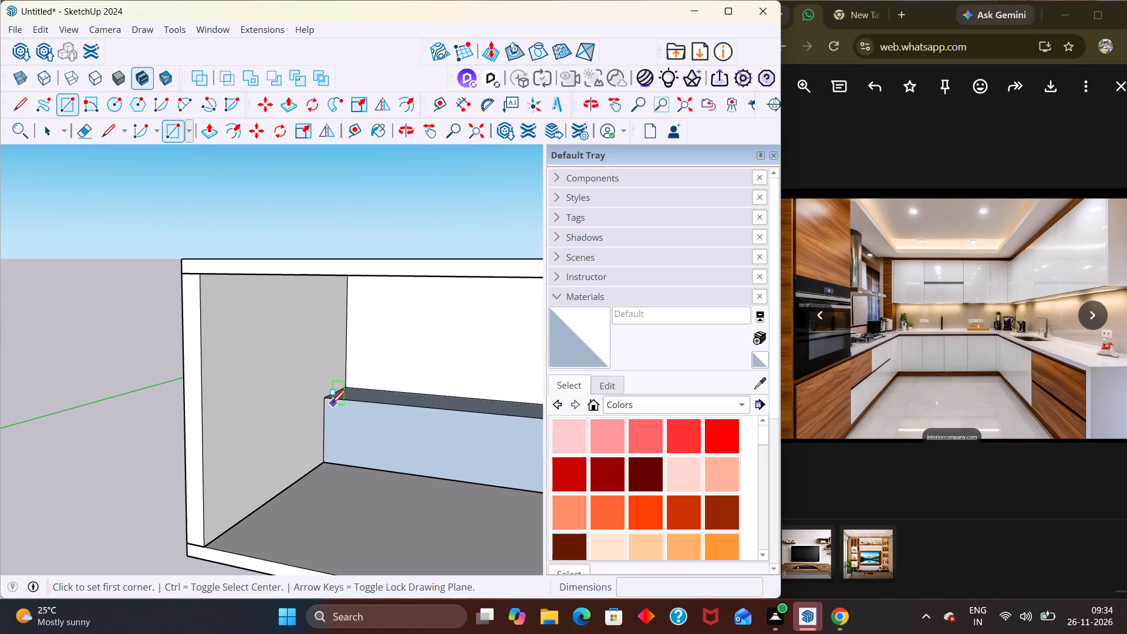
click(323, 399)
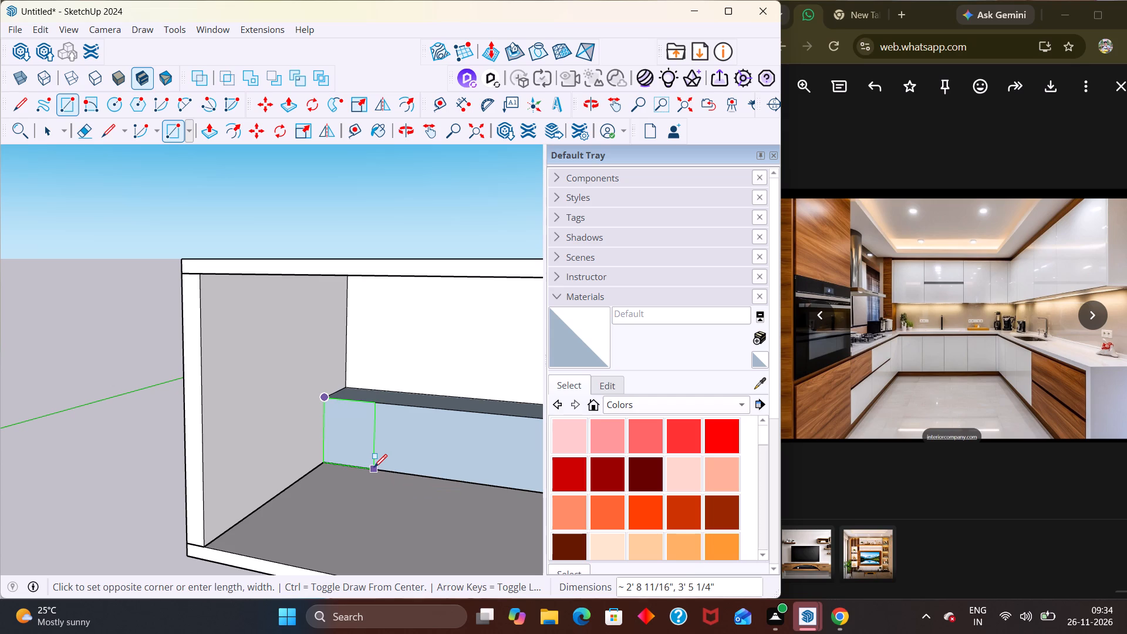
click(374, 467)
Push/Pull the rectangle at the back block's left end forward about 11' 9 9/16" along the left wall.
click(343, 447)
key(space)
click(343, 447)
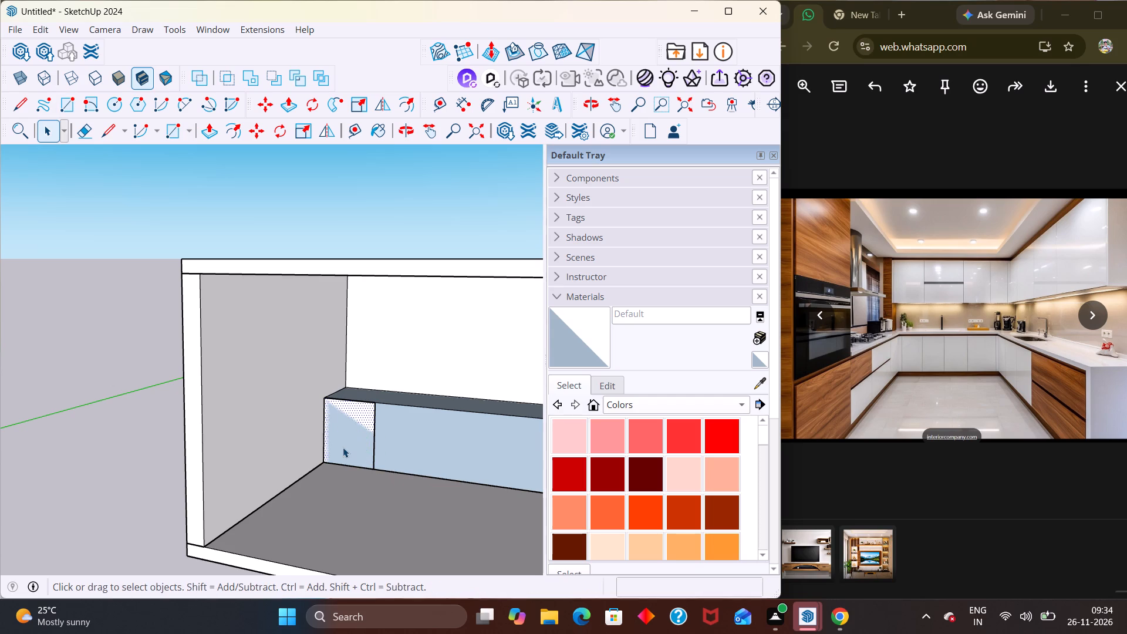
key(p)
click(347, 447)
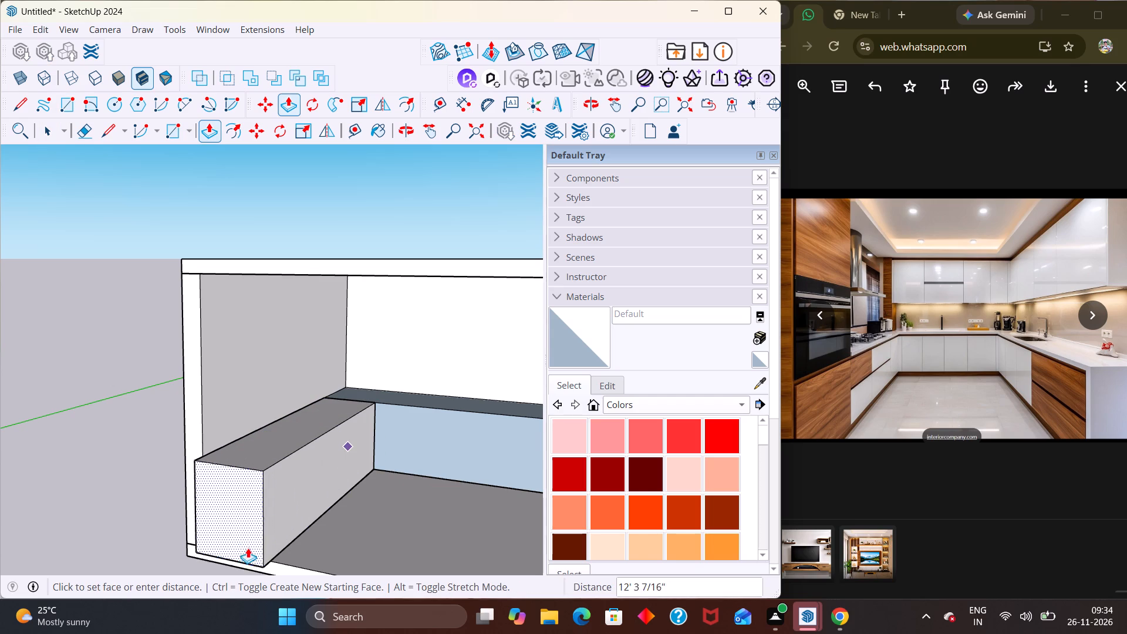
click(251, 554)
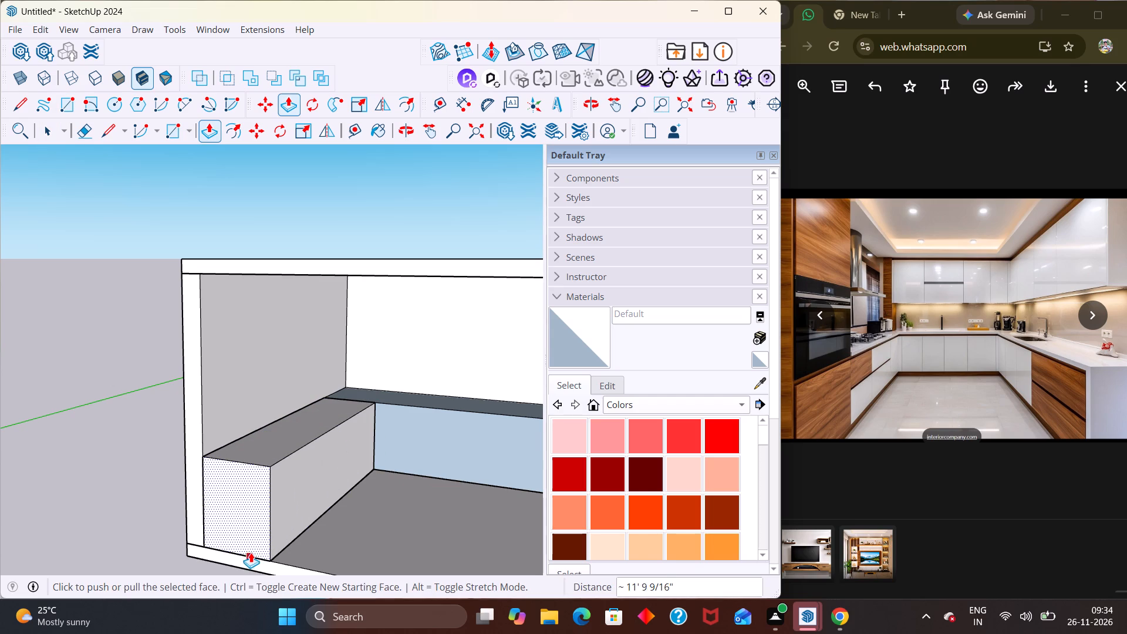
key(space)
Examine the room shell with the left and back cabinet blocks from outside and through the open front.
scroll(271, 542, down, 6)
click(159, 530)
scroll(275, 501, down, 5)
middle_drag(375, 480, 433, 463)
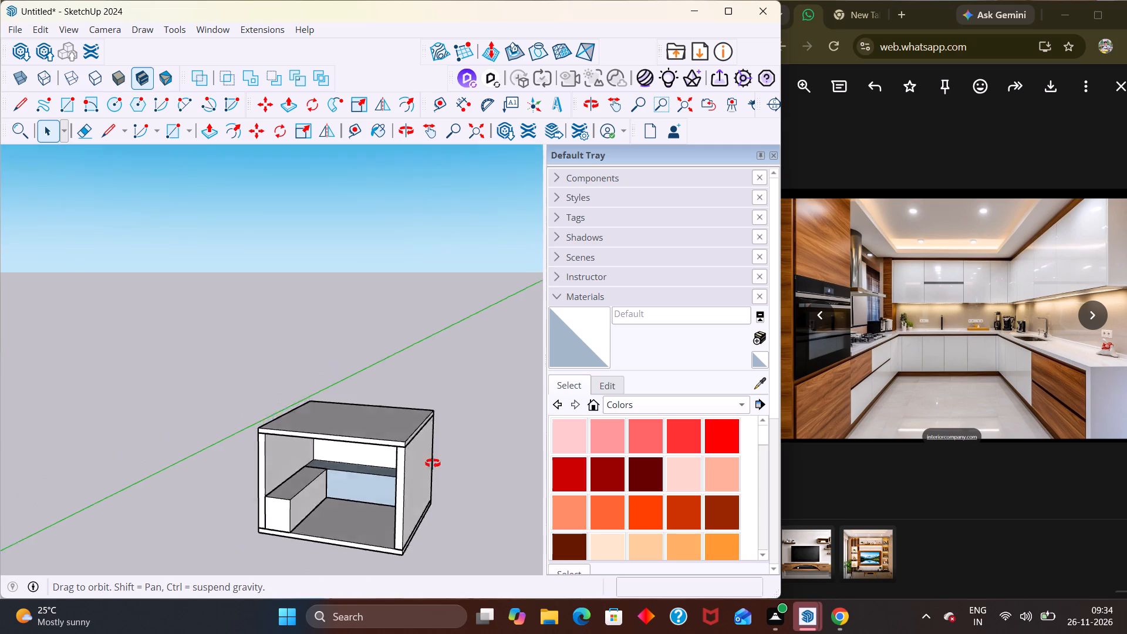
middle_drag(433, 463, 490, 446)
scroll(396, 493, up, 8)
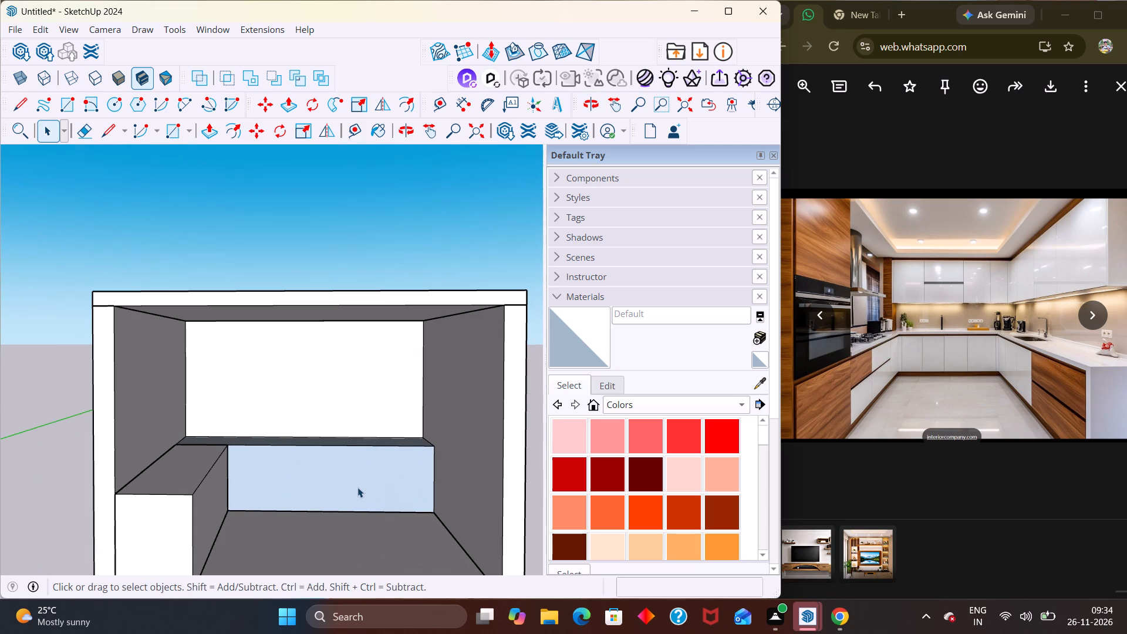
scroll(357, 487, down, 4)
scroll(357, 487, up, 1)
scroll(357, 487, down, 1)
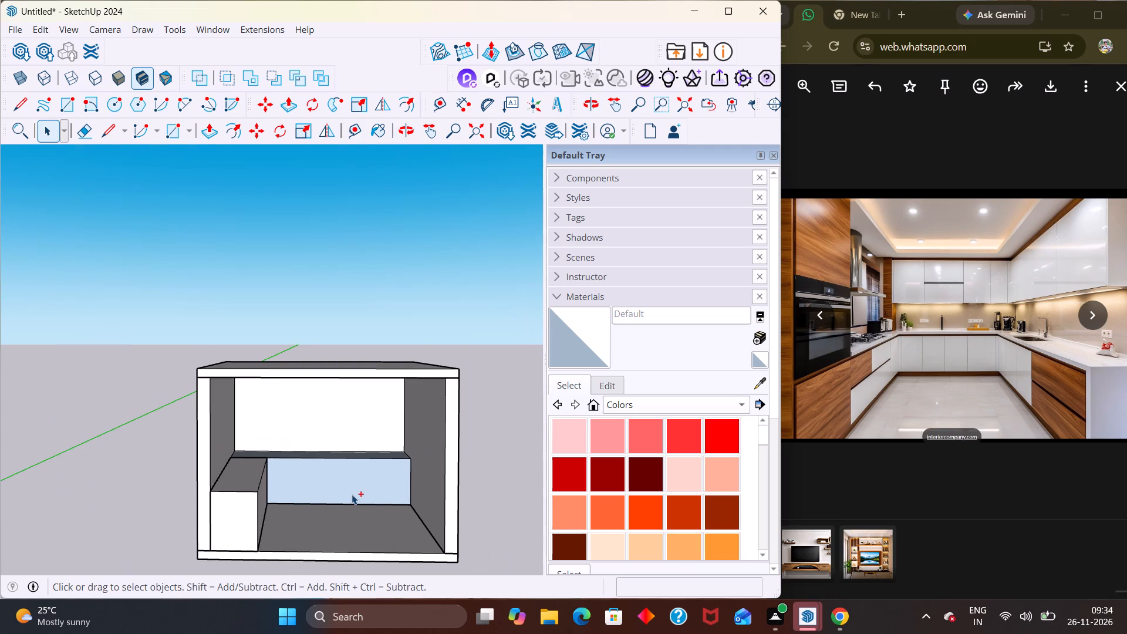
Undo the cabinet blocks, floor slab and ceiling slab, going back to the three walls.
key(ctrl+z)
key(ctrl+z)
key(ctrl+z)
key(ctrl+z)
key(ctrl+z)
key(ctrl+z)
key(ctrl+z)
key(ctrl+z)
key(ctrl+z)
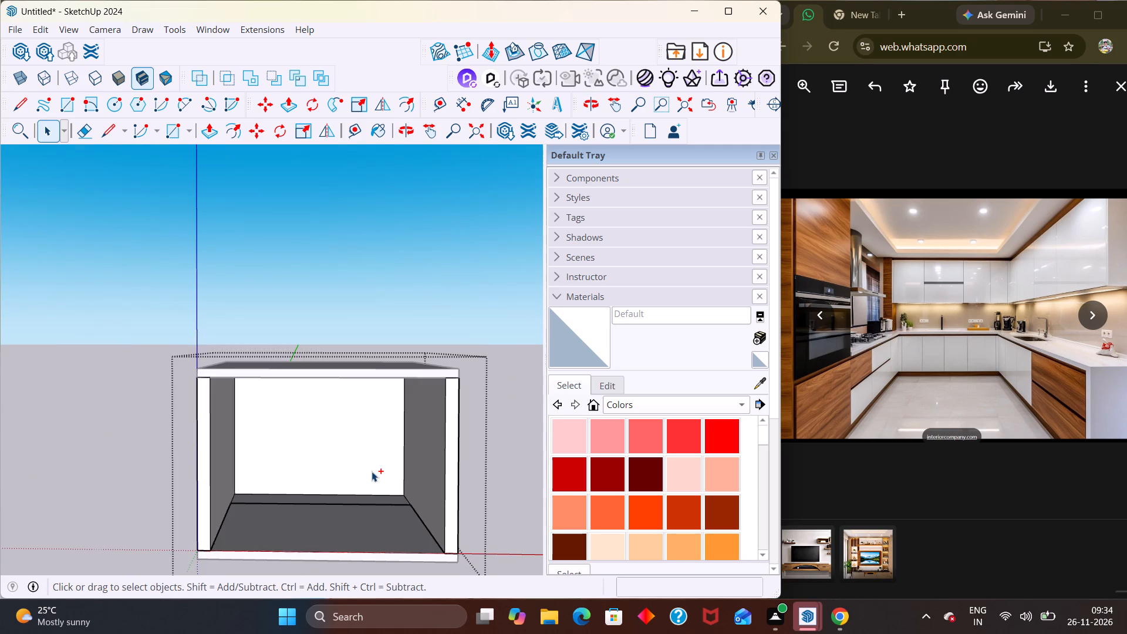
key(ctrl+z)
key(ctrl+z)
key(ctrl+z)
key(ctrl+z)
key(ctrl+z)
key(ctrl+z)
key(ctrl+z)
key(ctrl+z)
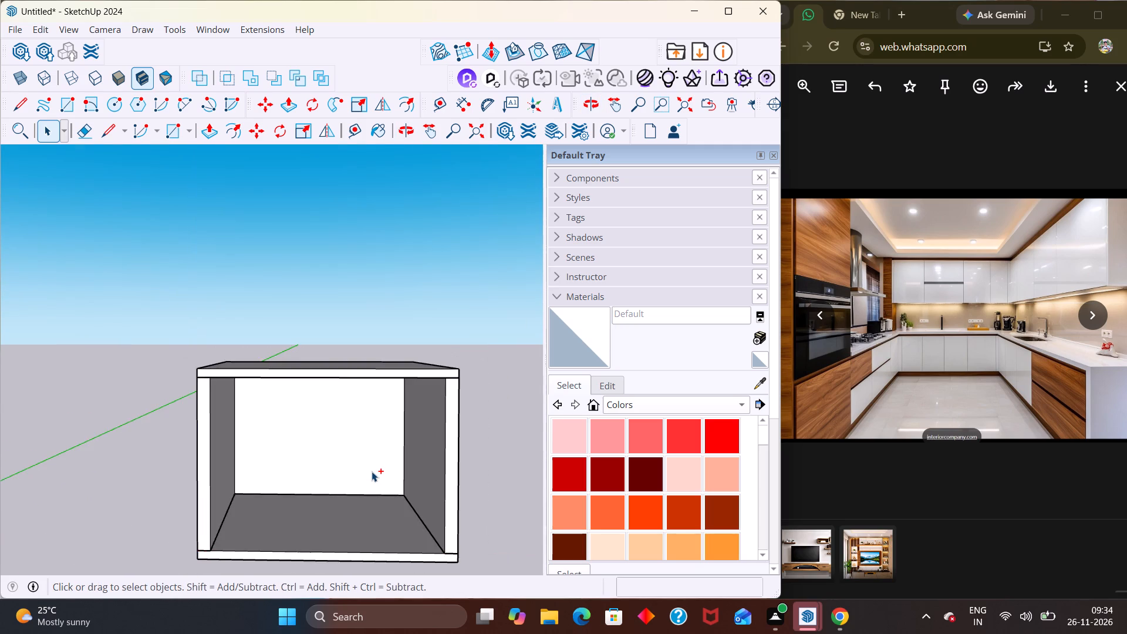
key(ctrl+z)
key(ctrl+z)
key(ctrl+z)
key(ctrl+z)
key(ctrl+z)
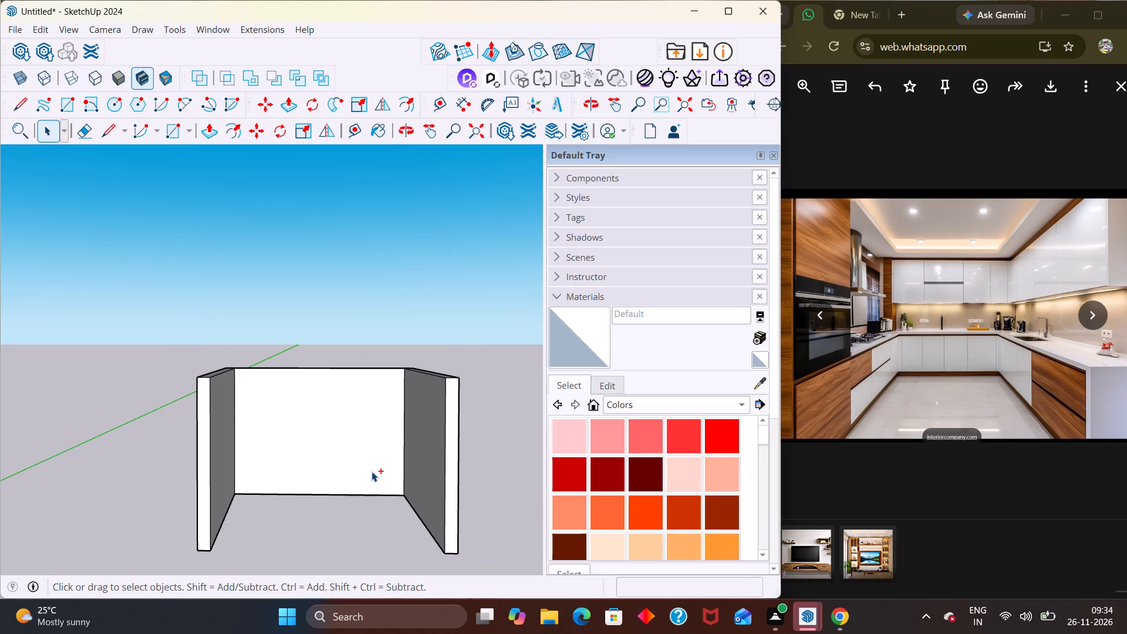
Open the walls group and extend the right wall's front end outward by about 6' 10 9/16" with Push/Pull.
key(space)
scroll(377, 389, down, 1)
middle_drag(369, 400, 232, 504)
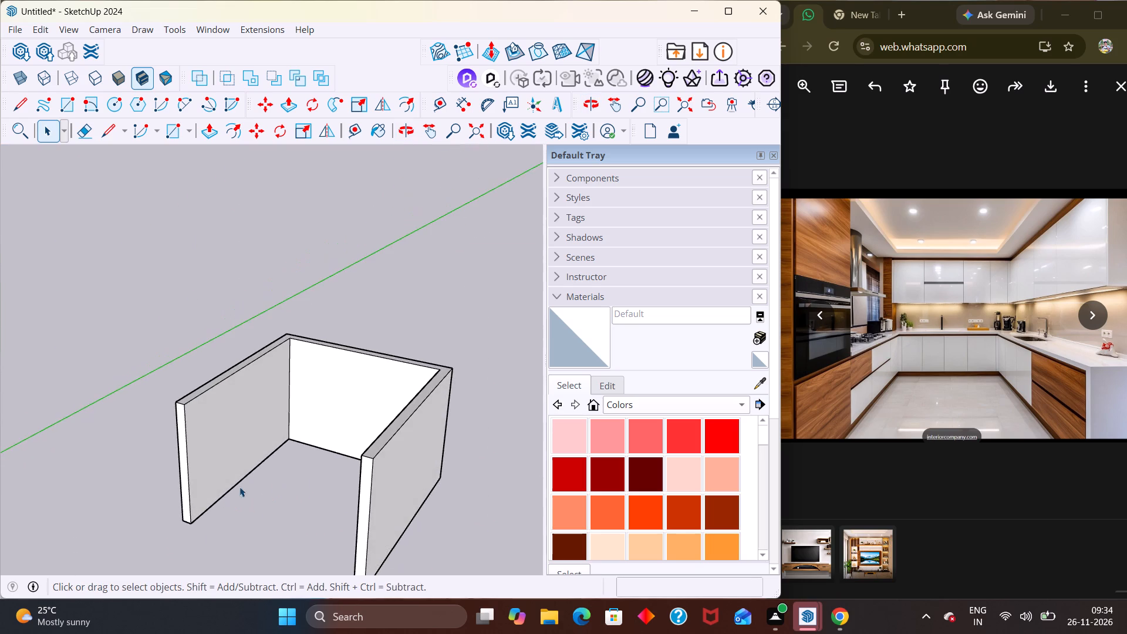
scroll(376, 447, down, 2)
scroll(392, 434, up, 1)
scroll(393, 432, down, 1)
click(382, 481)
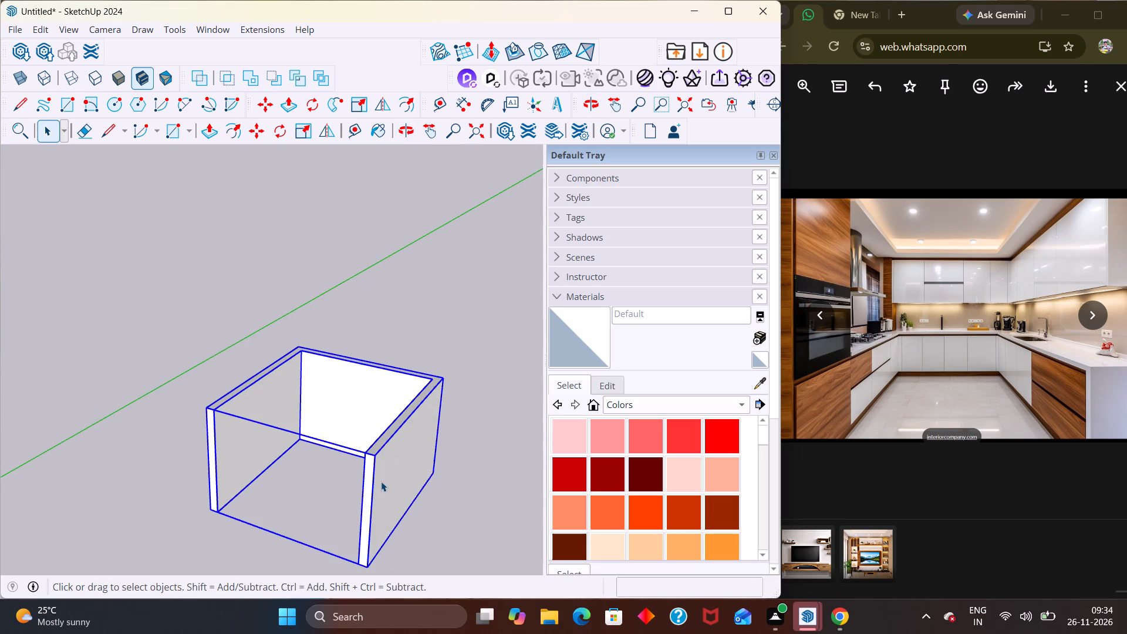
double_click(381, 481)
key(p)
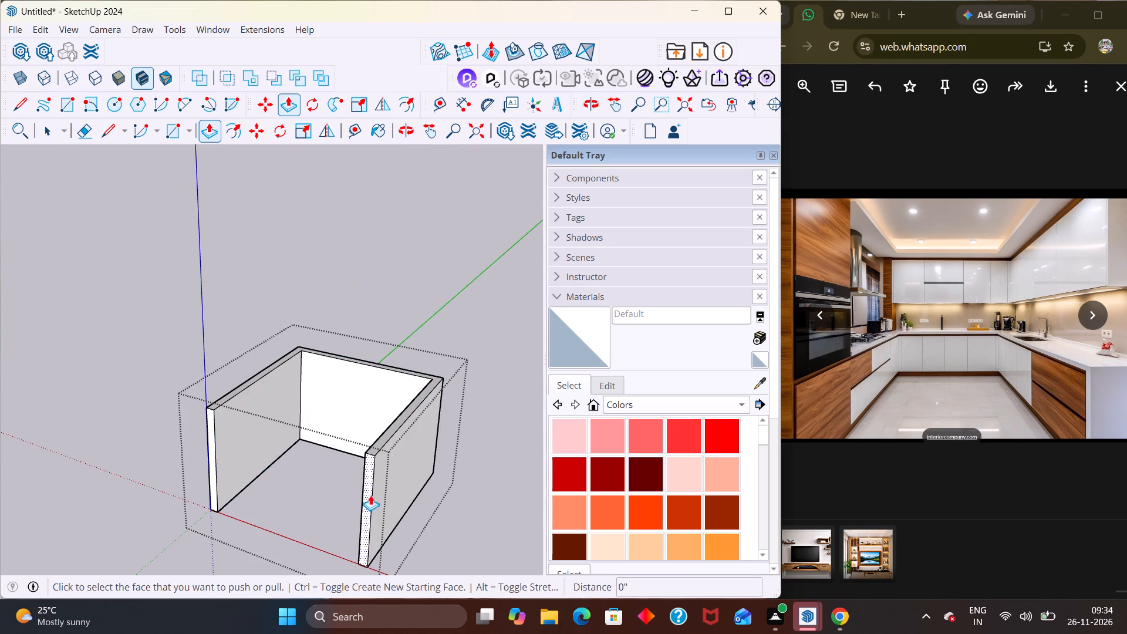
click(369, 494)
scroll(365, 489, down, 5)
middle_drag(368, 488, 548, 438)
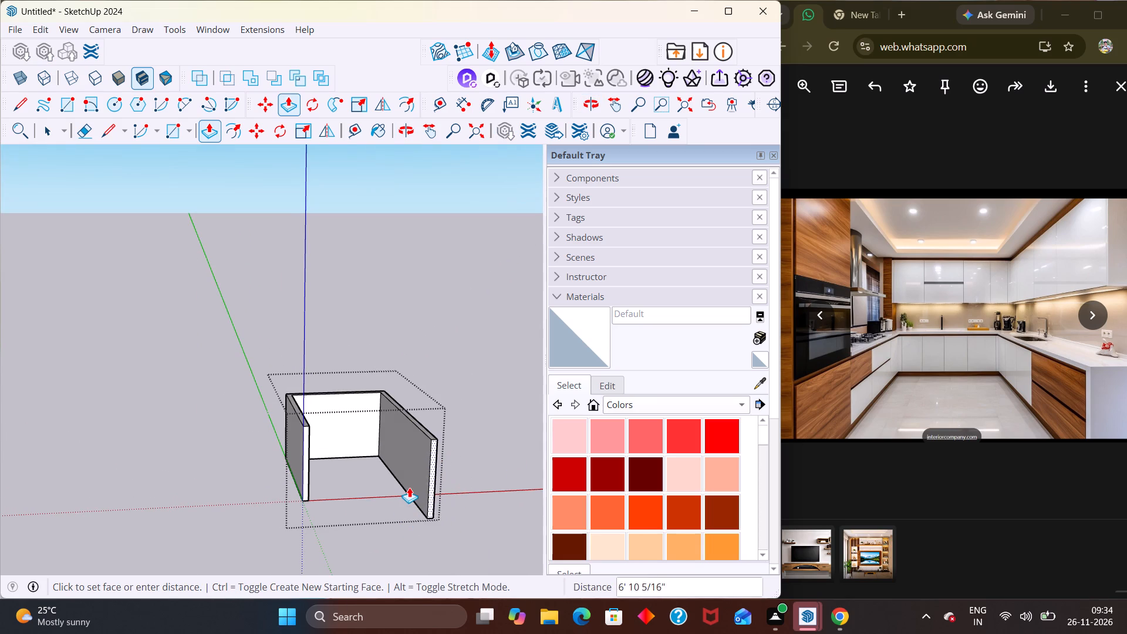
middle_drag(411, 490, 252, 549)
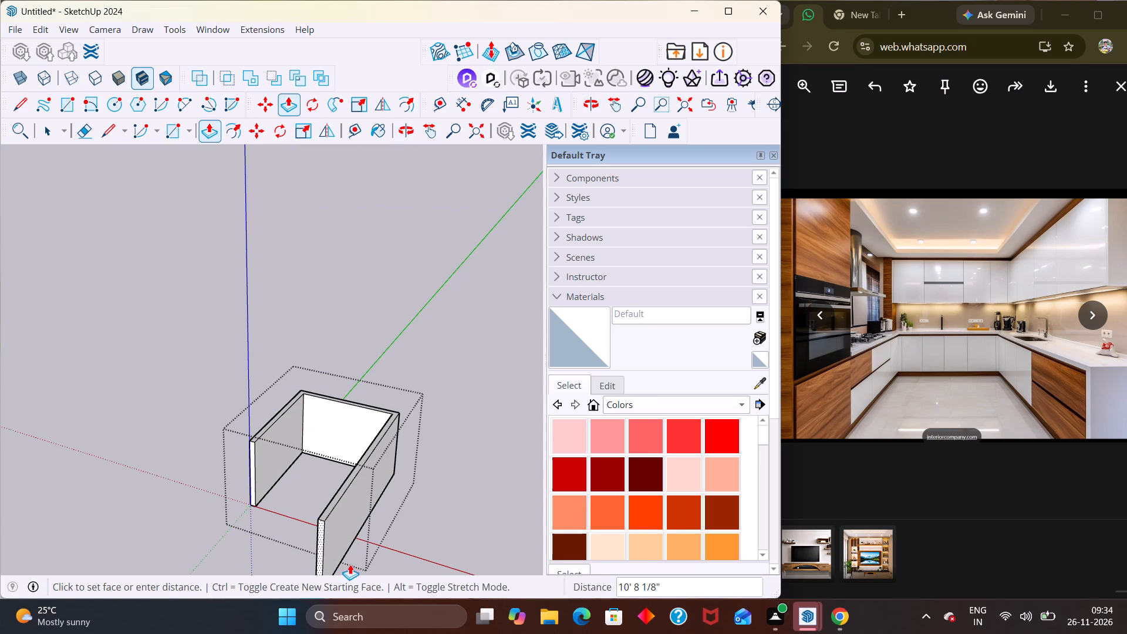
click(363, 544)
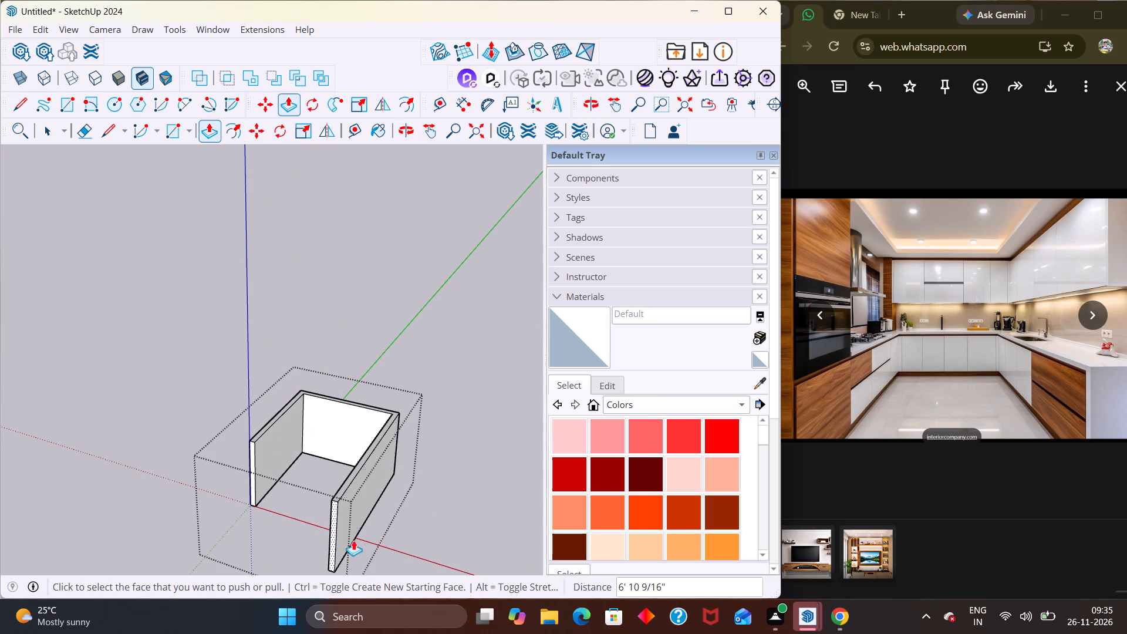
Extend the left wall's front end by the same distance as the right wall and close the walls group.
double_click(252, 458)
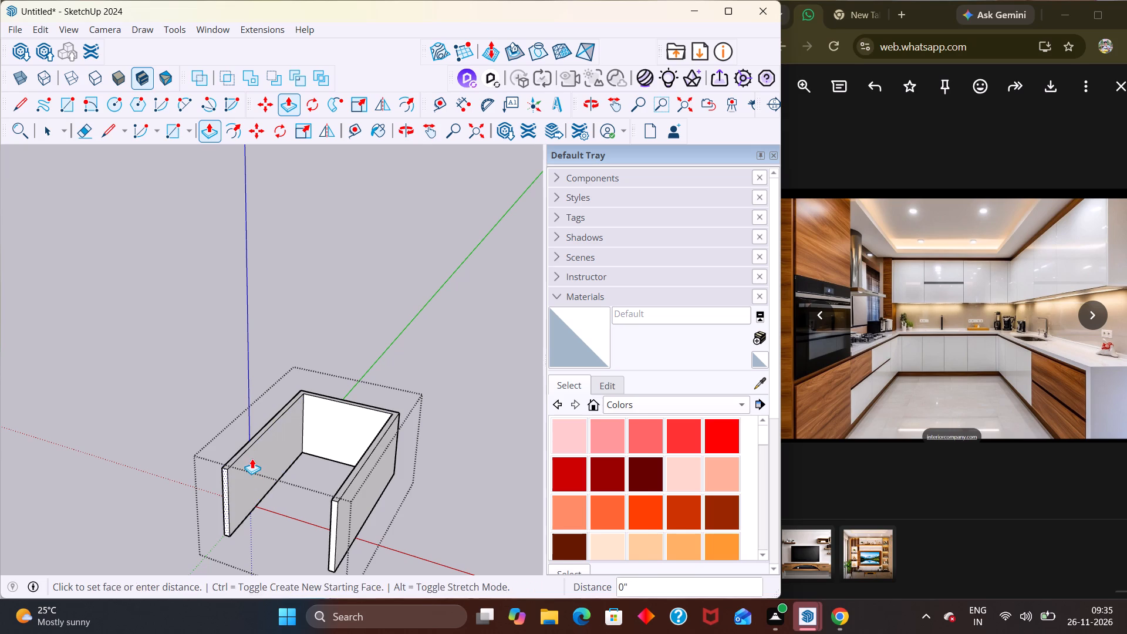
scroll(305, 456, down, 4)
middle_drag(345, 446, 374, 430)
key(space)
click(478, 415)
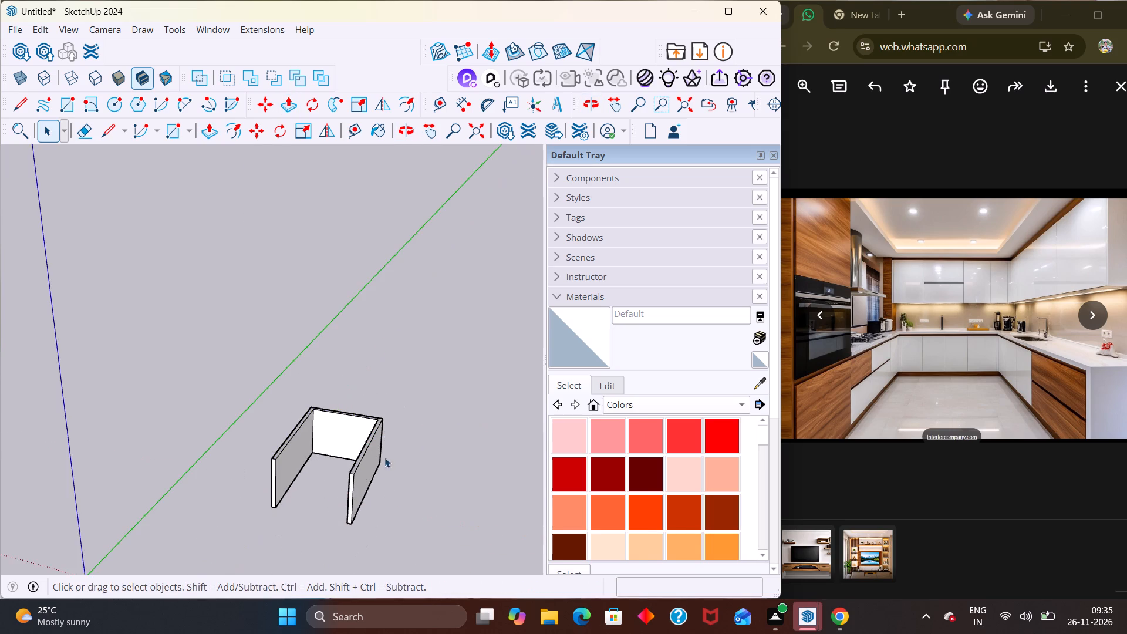
Examine the lengthened three-wall shell from the front, above and both sides.
middle_drag(388, 464, 485, 429)
middle_drag(353, 459, 344, 414)
scroll(352, 459, up, 2)
middle_click(348, 409)
scroll(348, 409, up, 3)
middle_drag(349, 407, 311, 539)
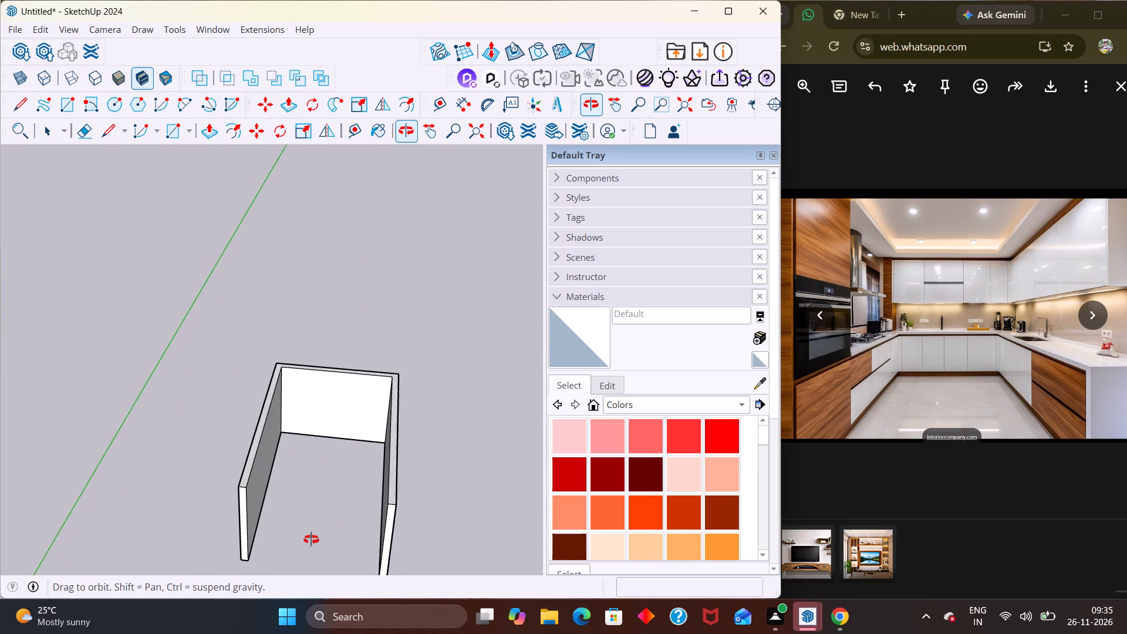
middle_drag(311, 539, 315, 538)
scroll(352, 473, down, 4)
middle_drag(359, 474, 373, 311)
scroll(371, 319, up, 1)
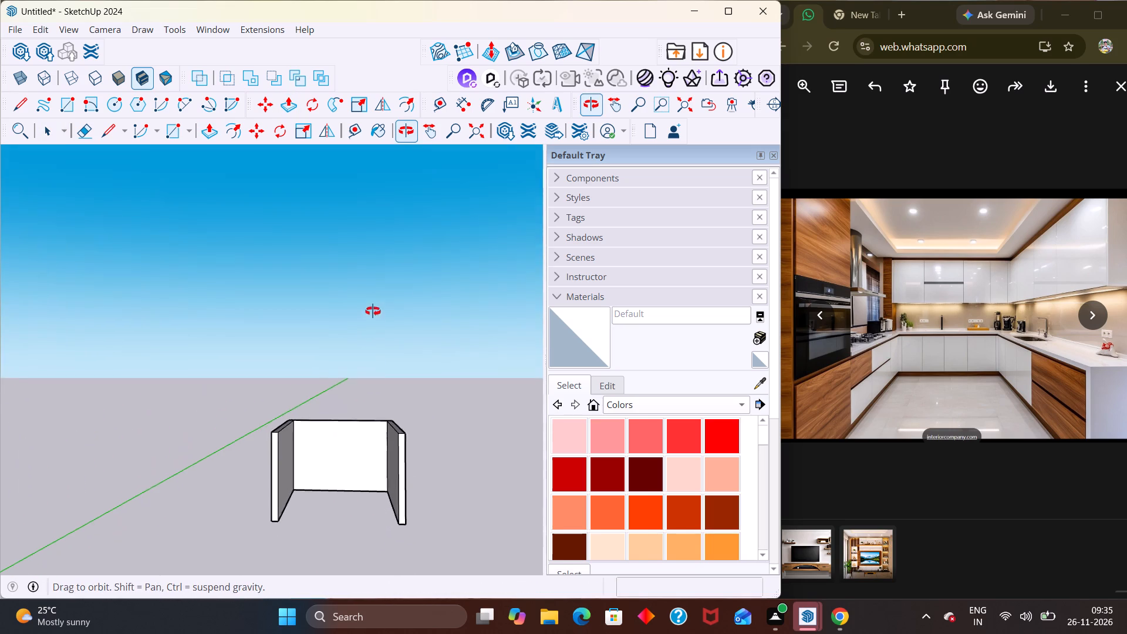
scroll(373, 311, up, 1)
middle_drag(373, 311, 373, 310)
middle_drag(366, 469, 379, 469)
middle_drag(413, 415, 412, 419)
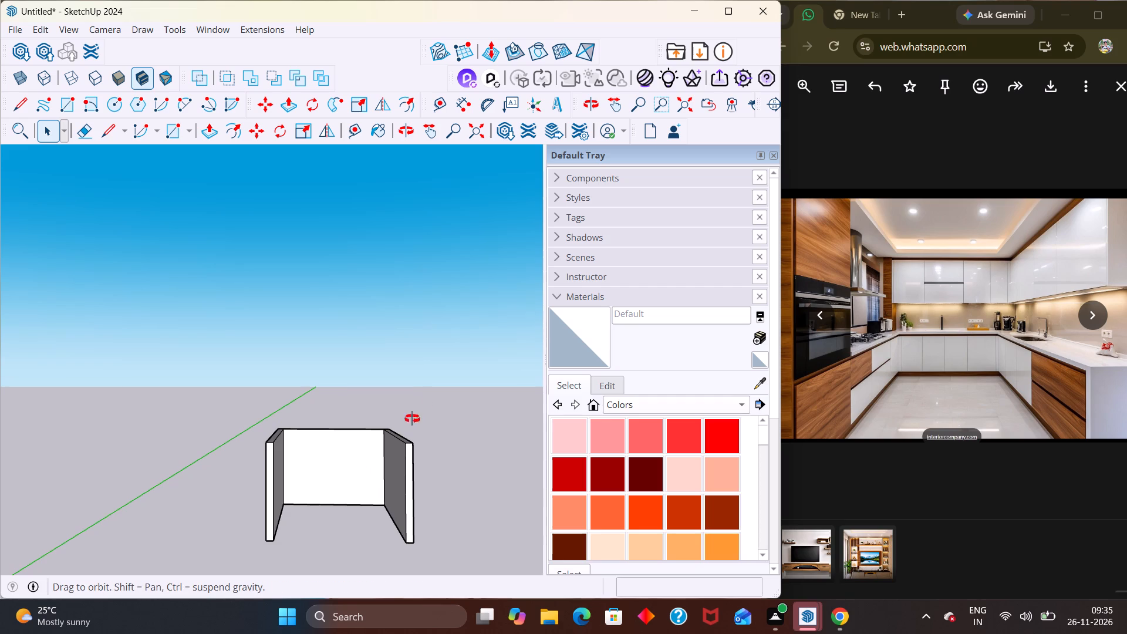
scroll(410, 421, up, 1)
middle_drag(412, 419, 261, 484)
scroll(258, 484, down, 4)
middle_drag(265, 480, 426, 480)
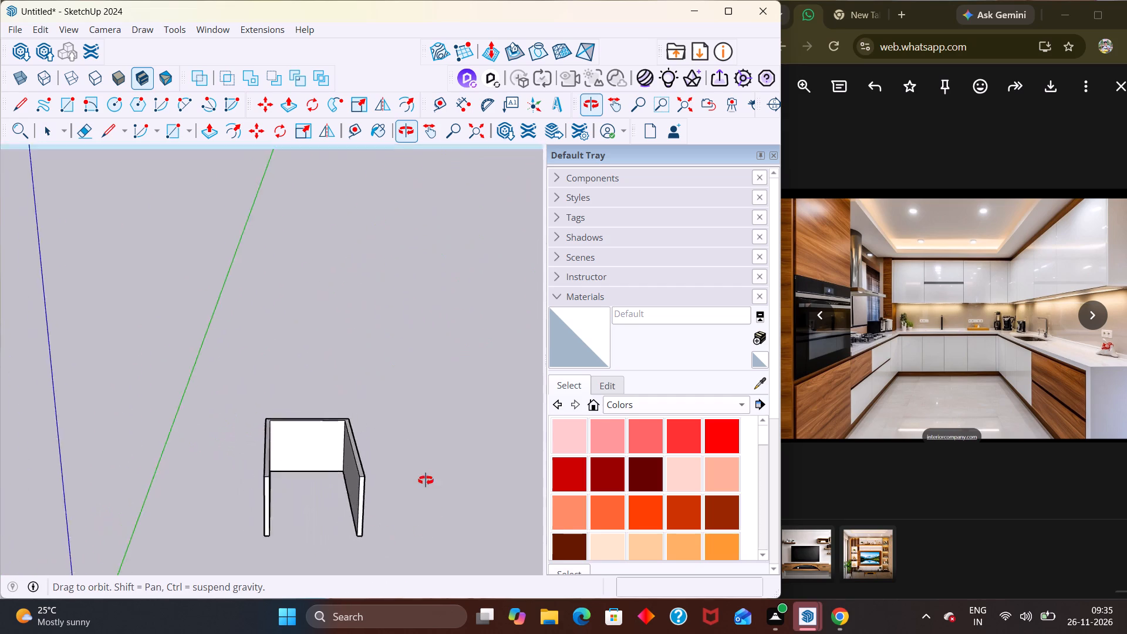
middle_drag(426, 480, 402, 440)
scroll(422, 471, up, 1)
middle_drag(351, 491, 322, 468)
scroll(323, 468, up, 5)
scroll(373, 440, down, 1)
scroll(373, 440, up, 1)
scroll(373, 440, down, 8)
scroll(440, 409, up, 1)
scroll(441, 410, down, 3)
scroll(389, 515, down, 1)
middle_drag(309, 506, 303, 449)
scroll(289, 487, up, 6)
middle_drag(319, 450, 314, 541)
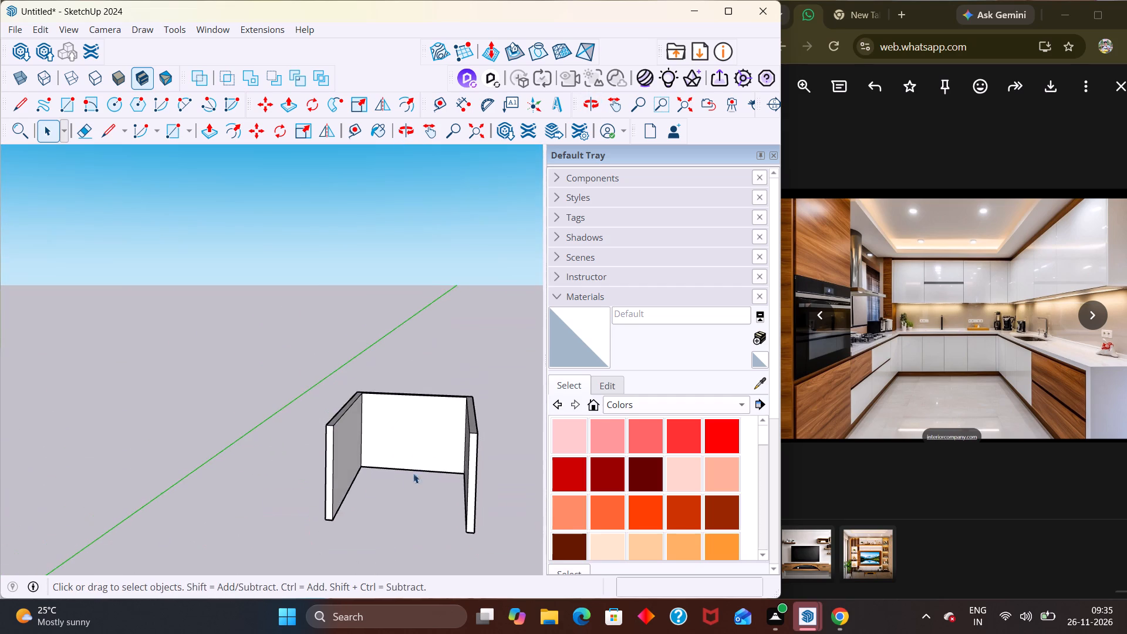
scroll(487, 443, up, 1)
middle_drag(518, 450, 544, 457)
middle_drag(488, 466, 492, 444)
middle_drag(486, 446, 512, 443)
scroll(512, 443, up, 1)
middle_drag(472, 452, 402, 451)
Create a new group and draw a ceiling rectangle in it across the wall tops, from back-left to front-right outer corner.
right_click(255, 373)
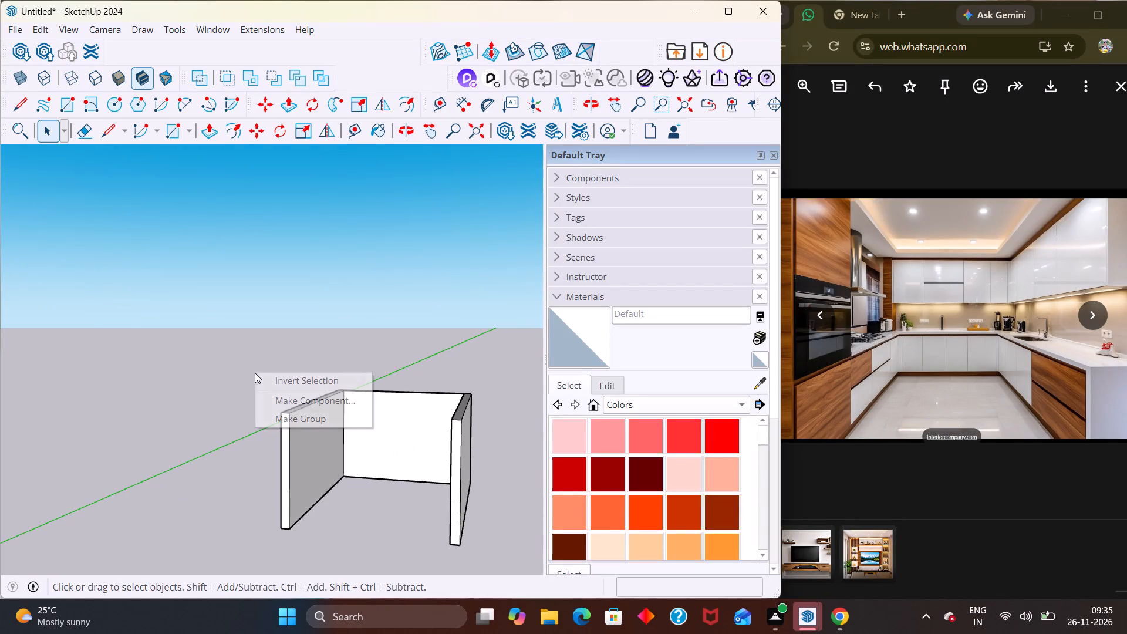
click(304, 421)
key(r)
middle_drag(366, 407, 357, 485)
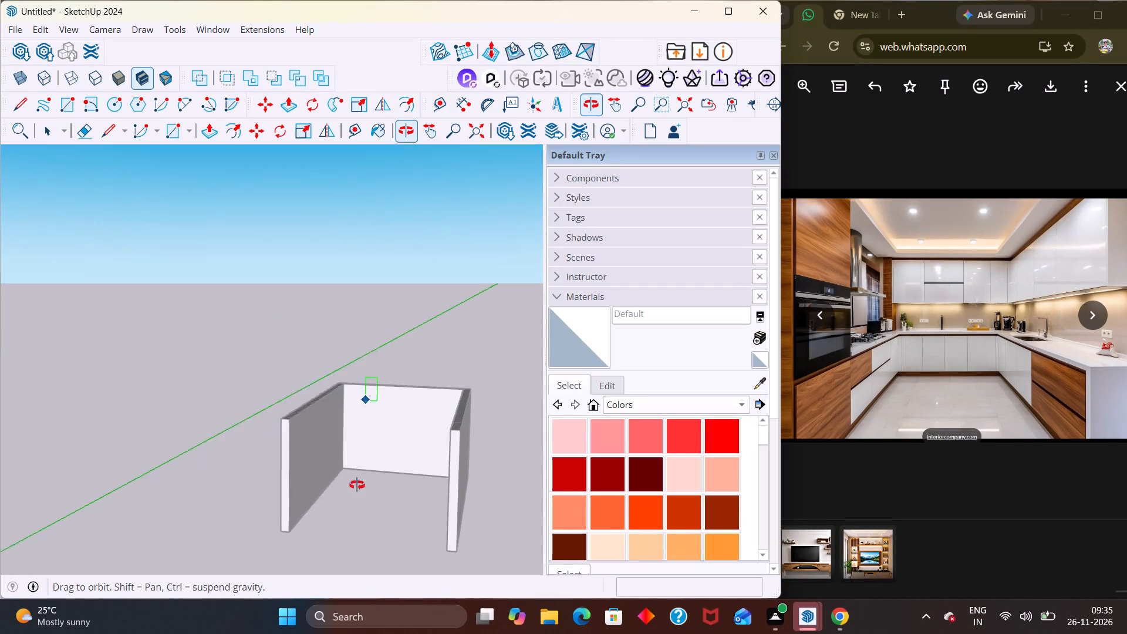
middle_drag(357, 485, 335, 626)
click(352, 309)
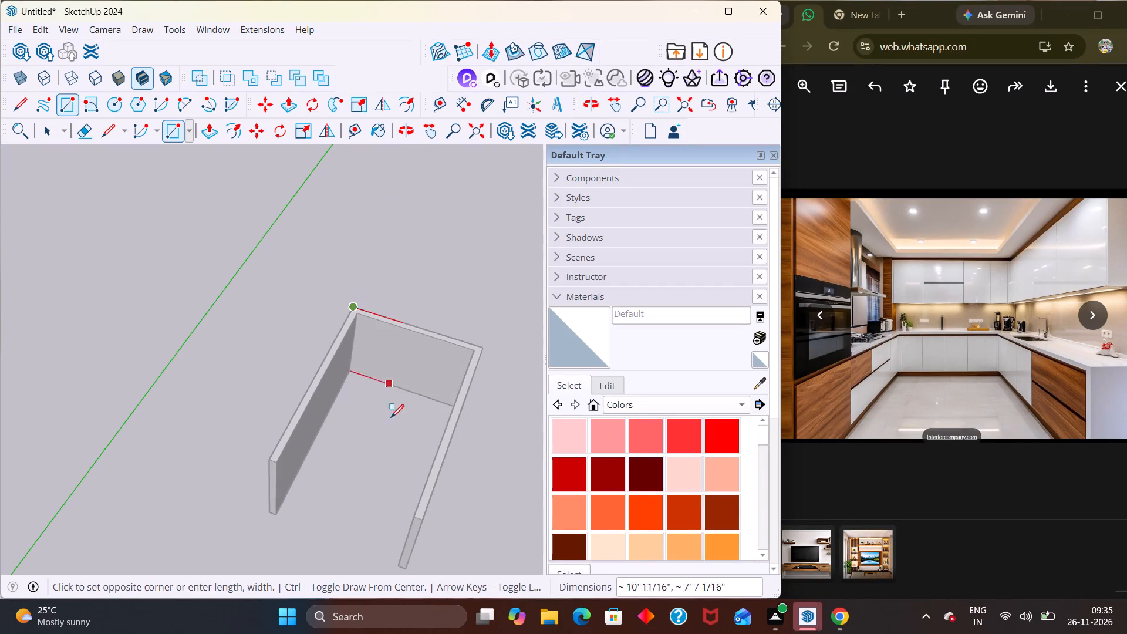
click(426, 517)
key(space)
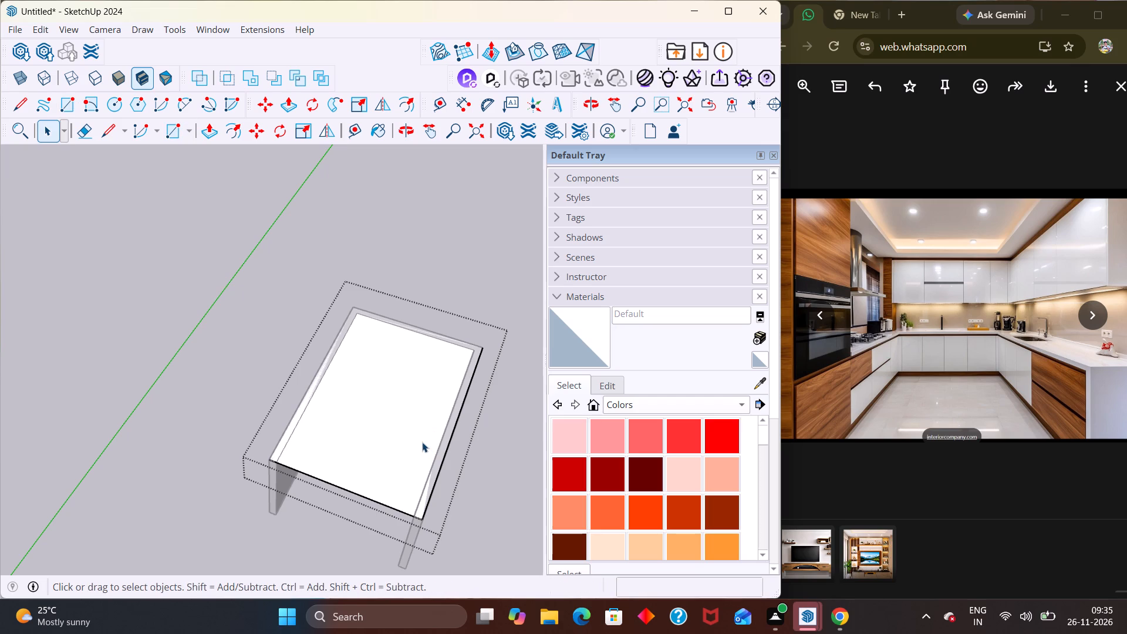
Push/Pull the ceiling rectangle to a thickness of 6" and close its group.
key(p)
click(396, 445)
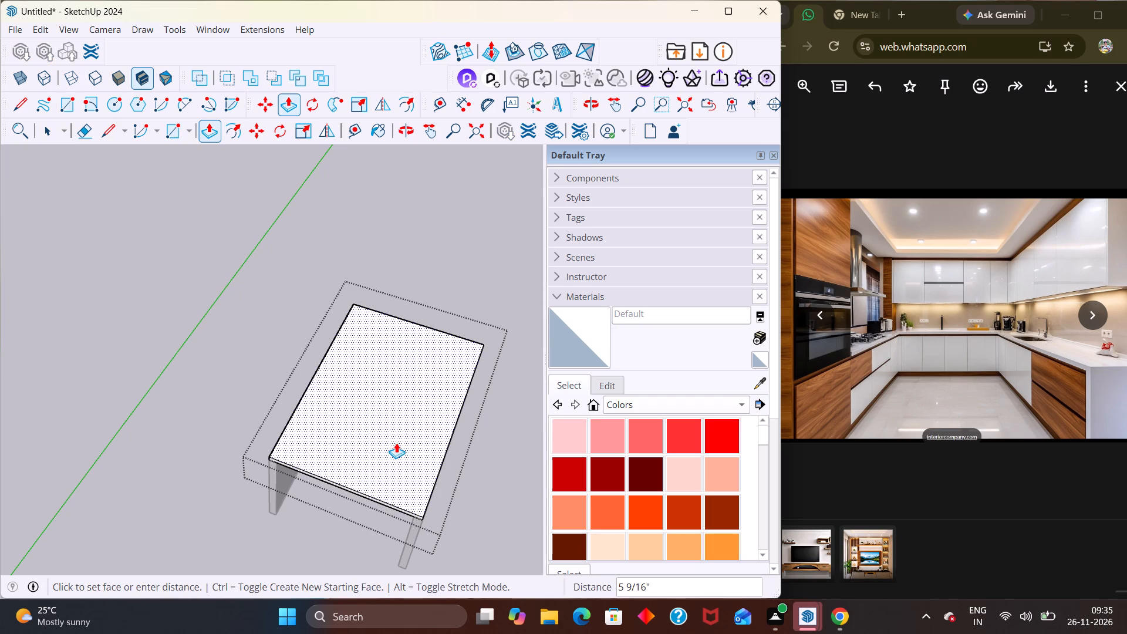
key(6)
key(shift+quotedbl)
key(Return)
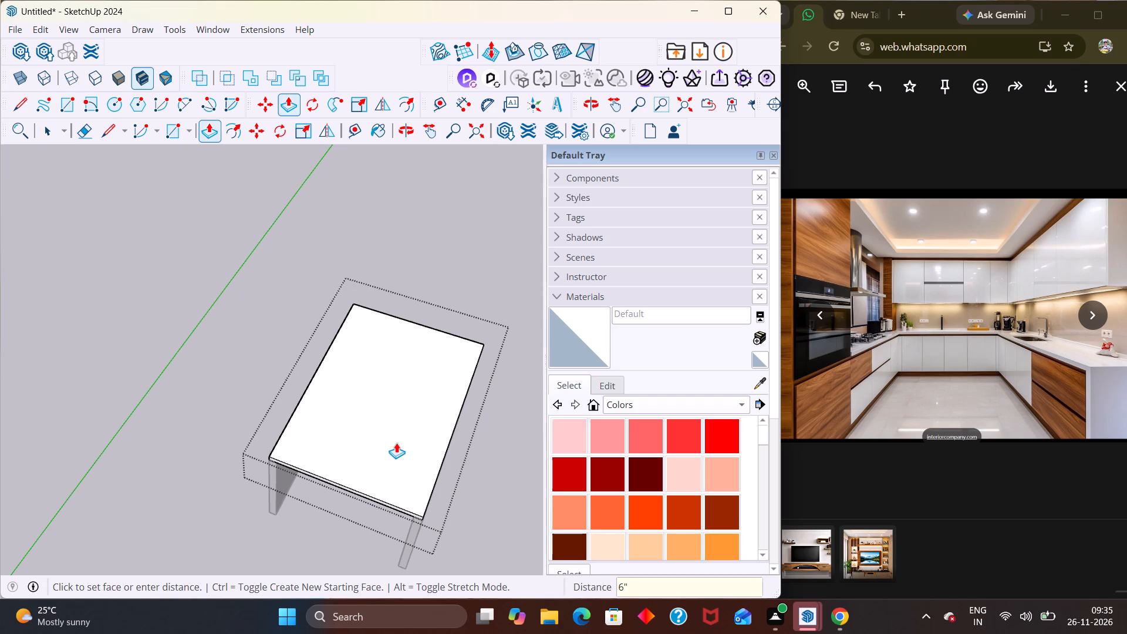
key(space)
click(347, 272)
Open the ceiling slab's group for editing.
middle_drag(367, 356, 376, 225)
middle_drag(380, 407, 386, 389)
scroll(386, 389, up, 1)
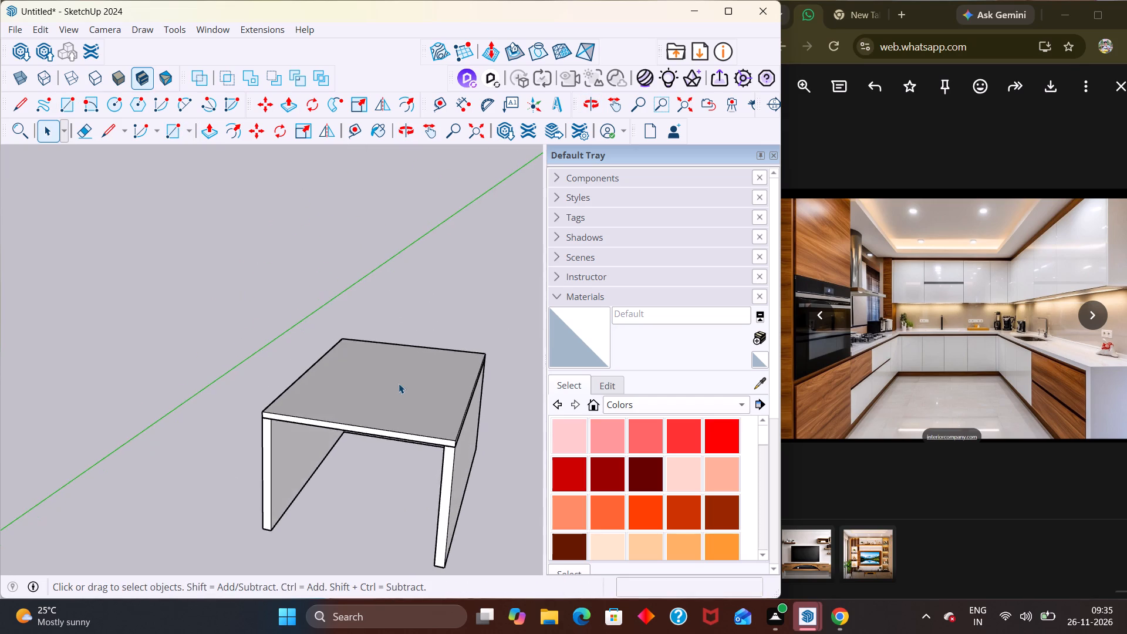
double_click(399, 386)
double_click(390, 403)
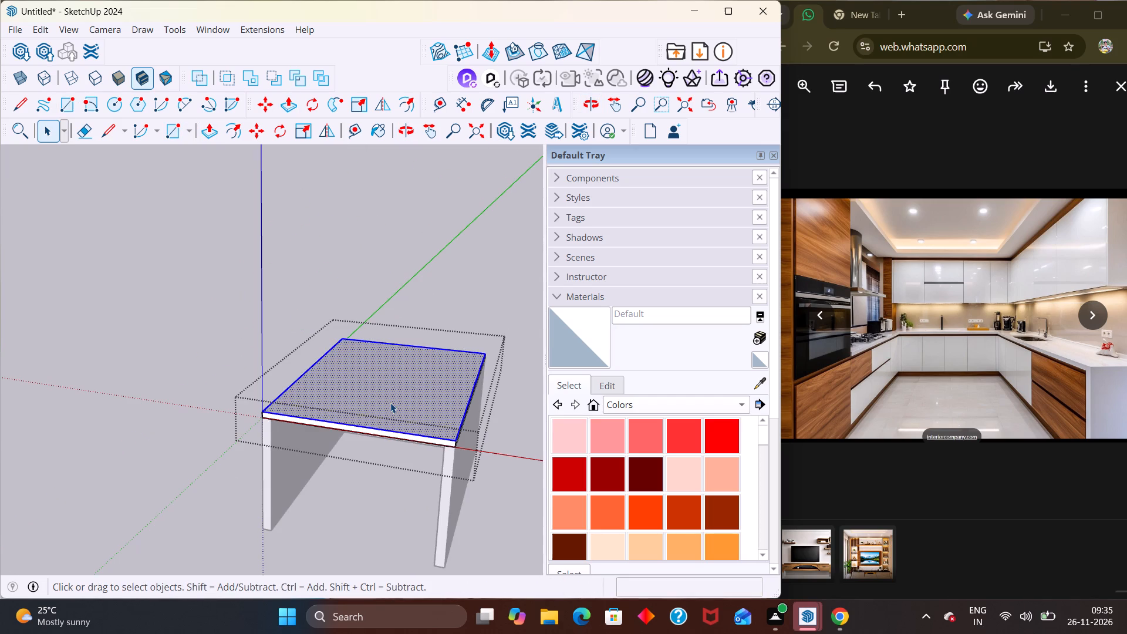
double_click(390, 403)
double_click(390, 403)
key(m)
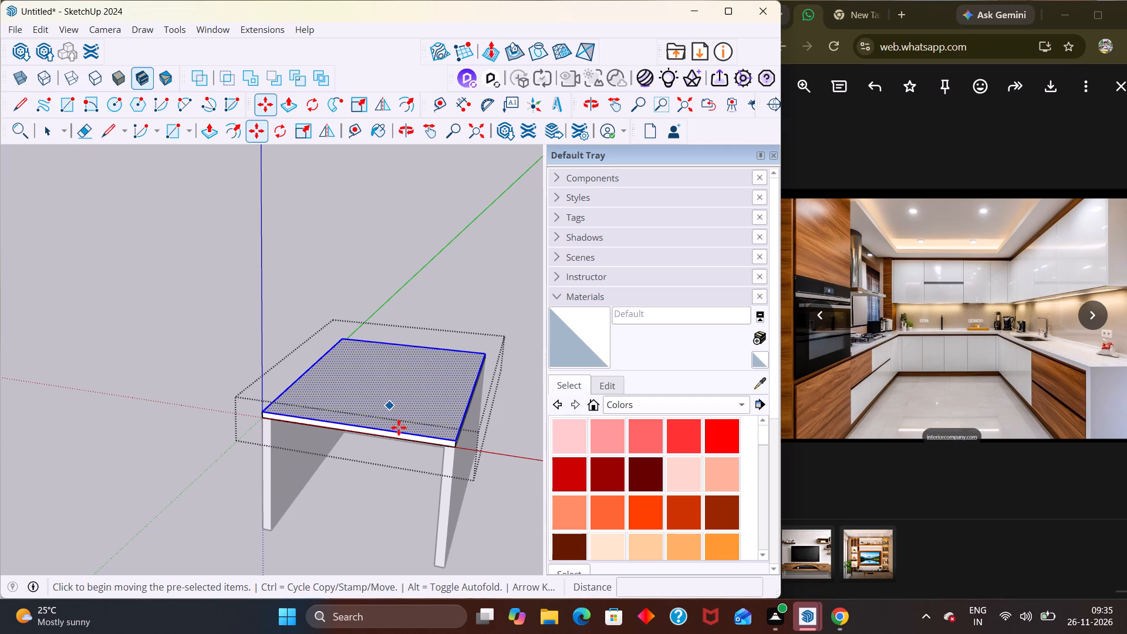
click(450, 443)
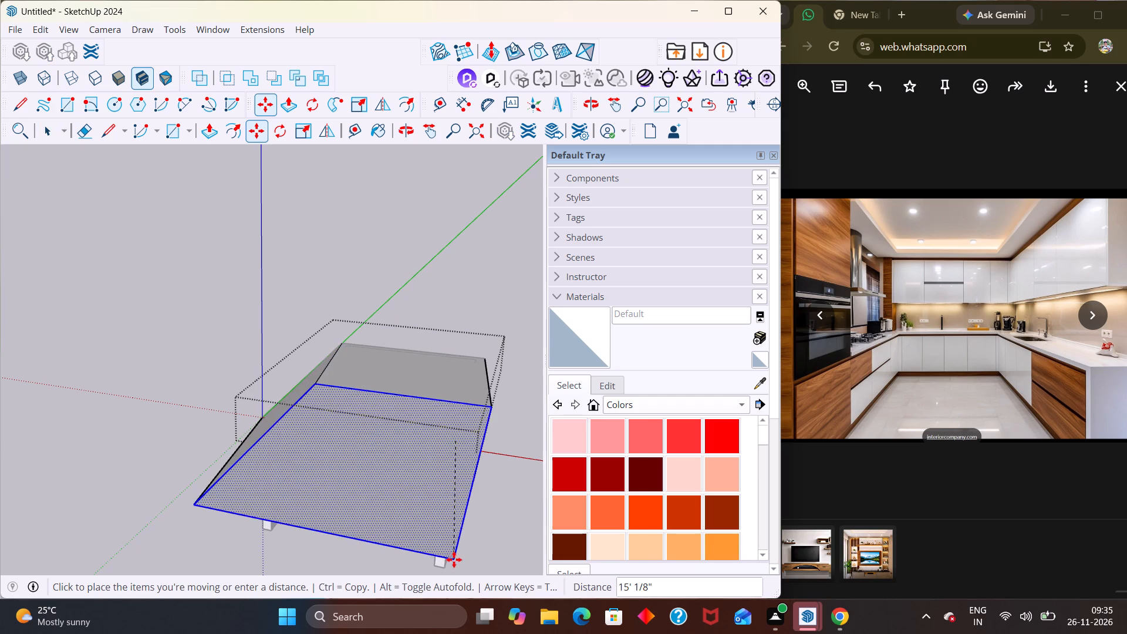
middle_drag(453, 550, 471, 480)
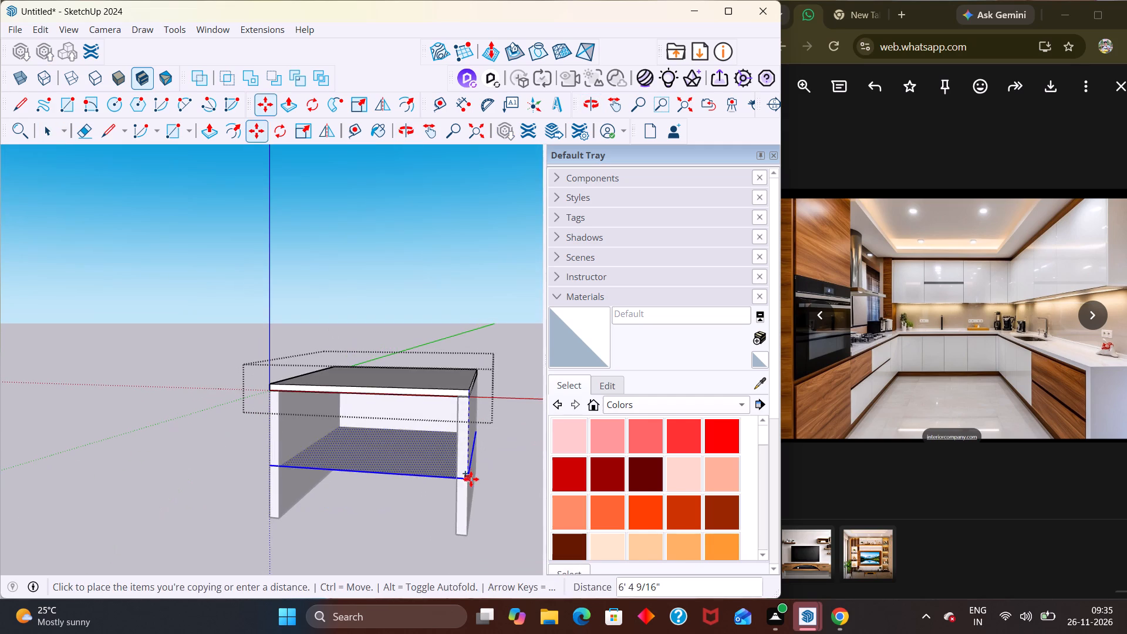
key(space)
Move all of the slab's geometry down 10' 6" from its front-right corner to the right wall's bottom front corner, and close the group.
click(359, 386)
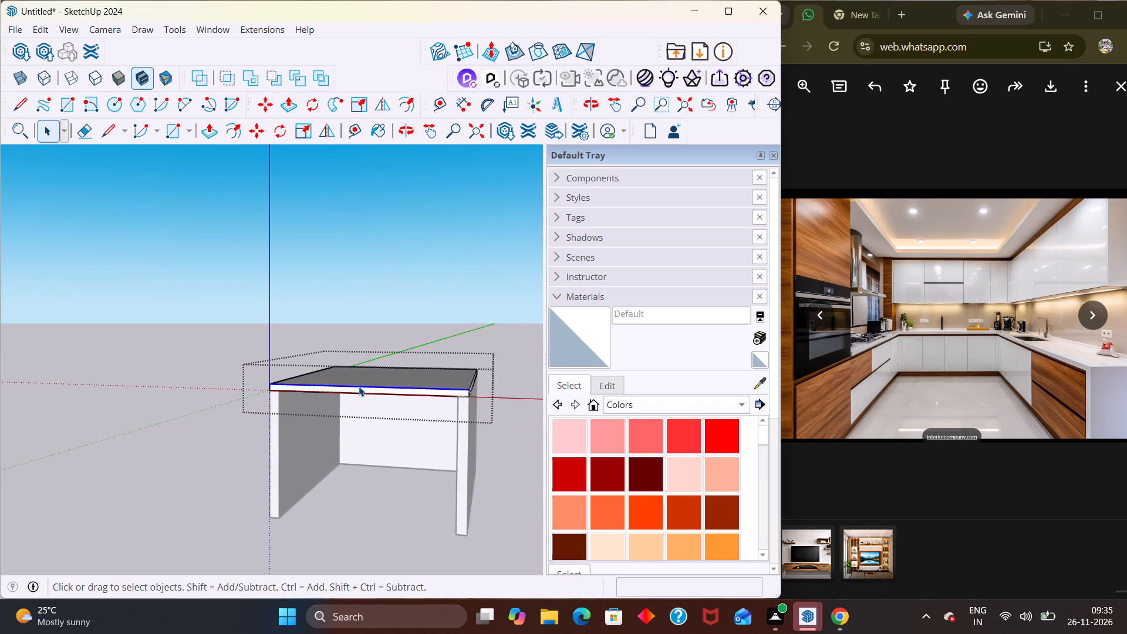
triple_click(359, 390)
triple_click(359, 390)
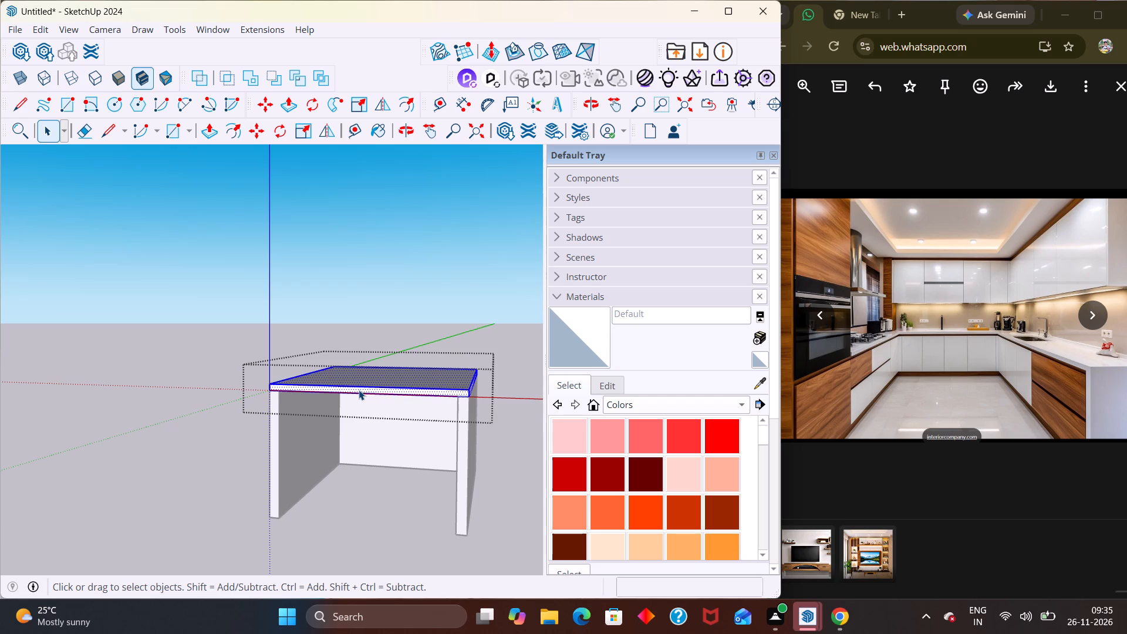
click(359, 390)
key(m)
click(465, 388)
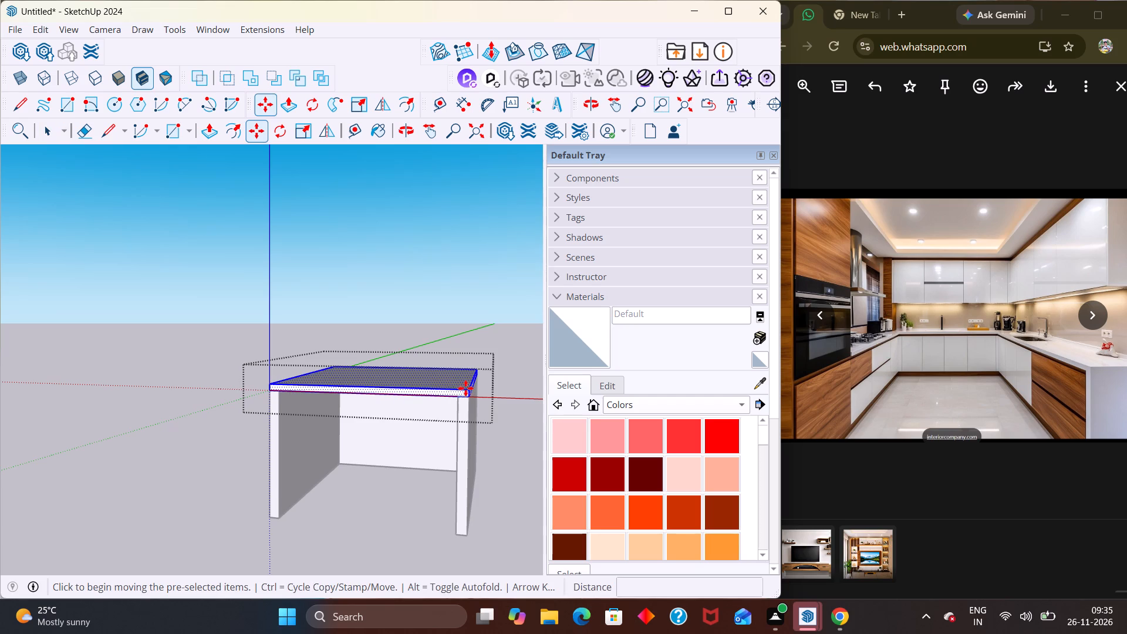
click(470, 536)
key(space)
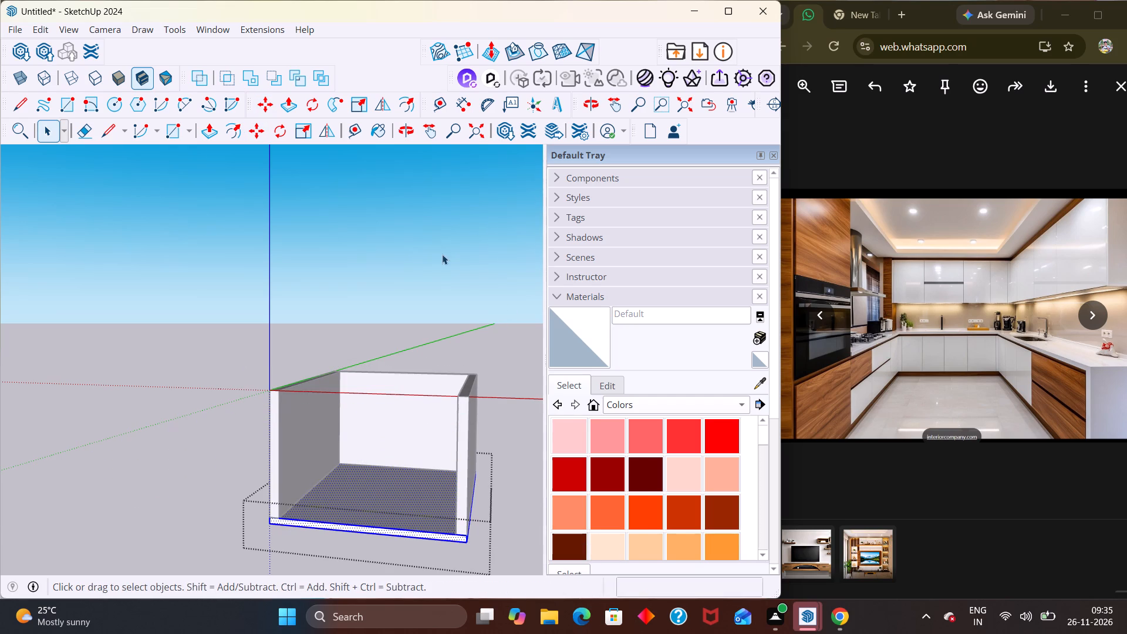
key(space)
click(417, 256)
Examine the room shell and its floor slab from below, above, the front and both sides.
middle_drag(435, 381, 477, 320)
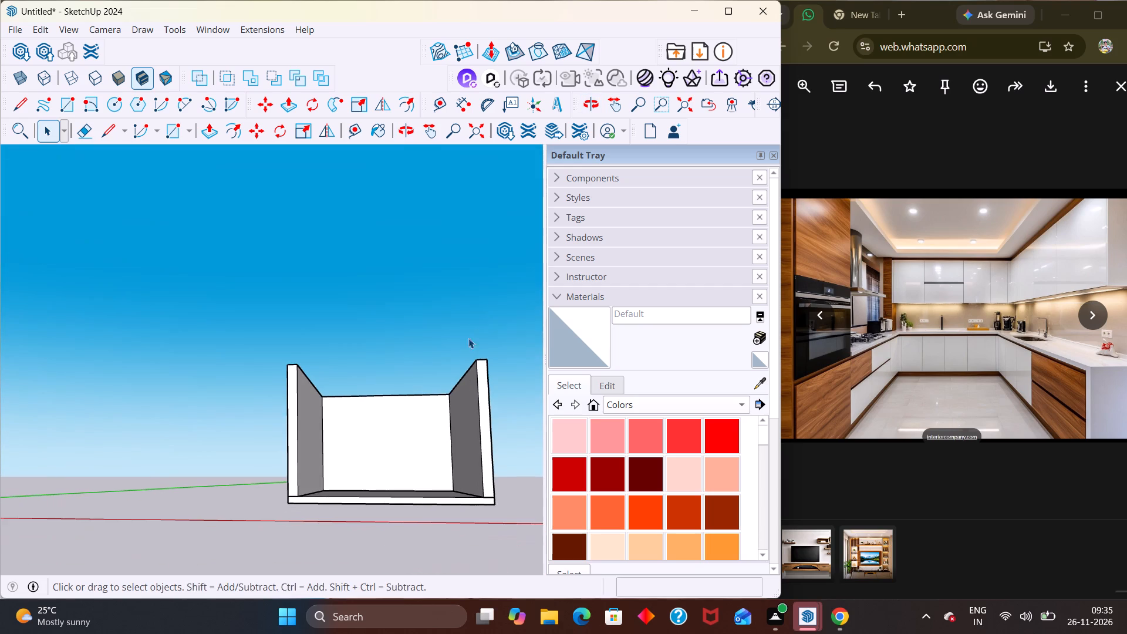
scroll(350, 427, up, 4)
middle_drag(253, 543, 261, 395)
scroll(261, 395, down, 2)
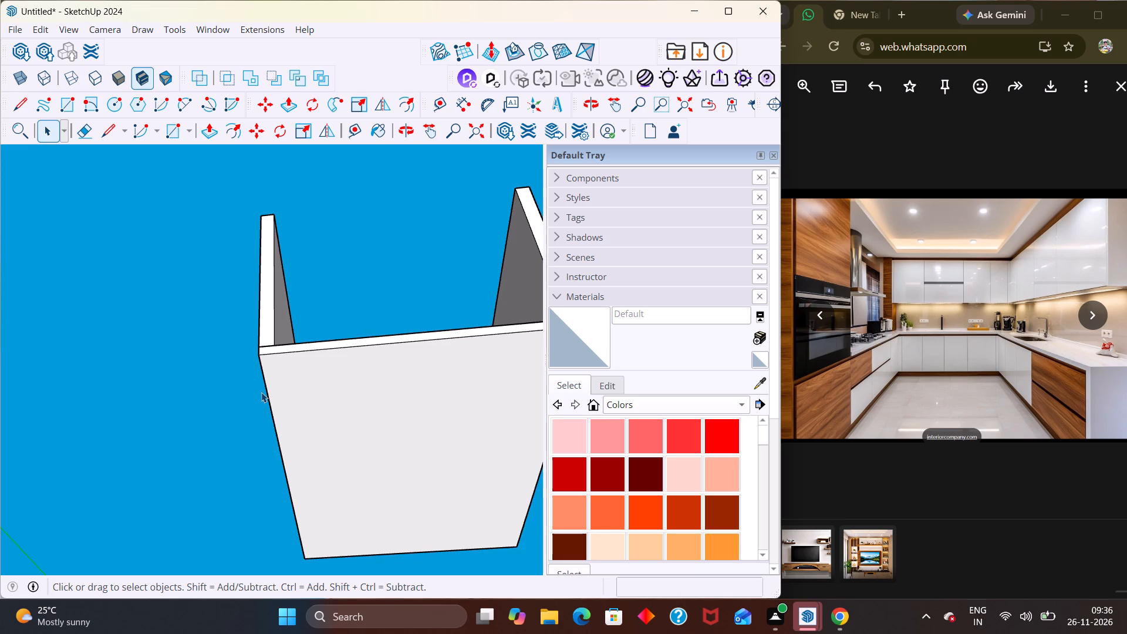
scroll(351, 407, down, 4)
scroll(359, 394, up, 1)
scroll(360, 394, down, 3)
middle_drag(413, 383, 400, 527)
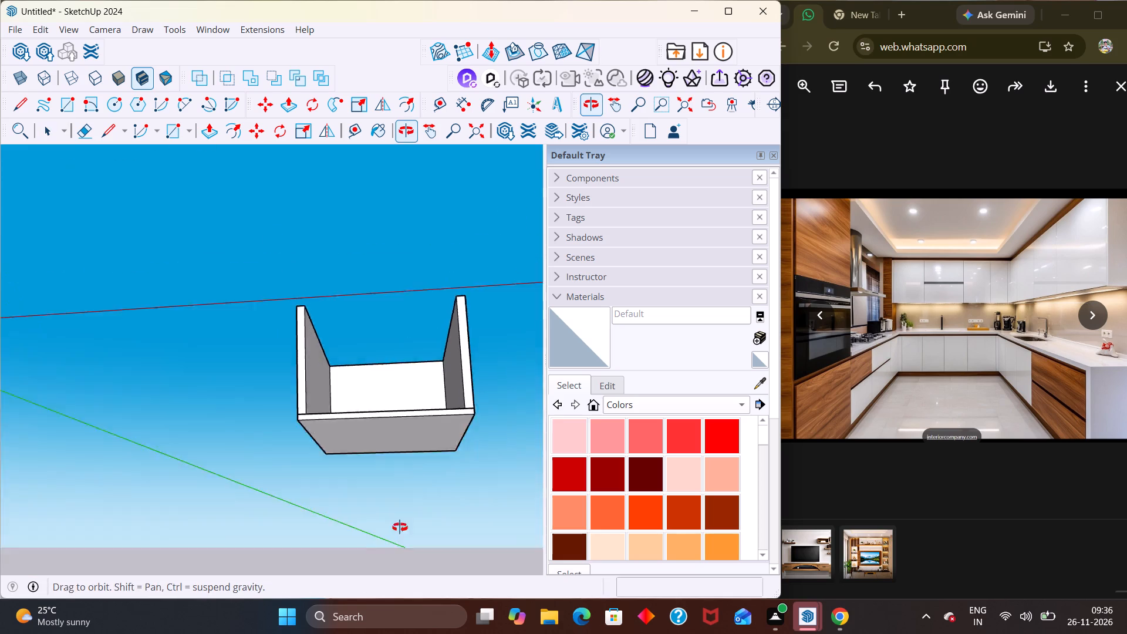
middle_drag(400, 527, 402, 531)
middle_drag(393, 371, 352, 501)
scroll(404, 382, up, 3)
scroll(393, 354, down, 7)
scroll(416, 349, up, 1)
scroll(416, 350, down, 2)
middle_drag(500, 380, 547, 365)
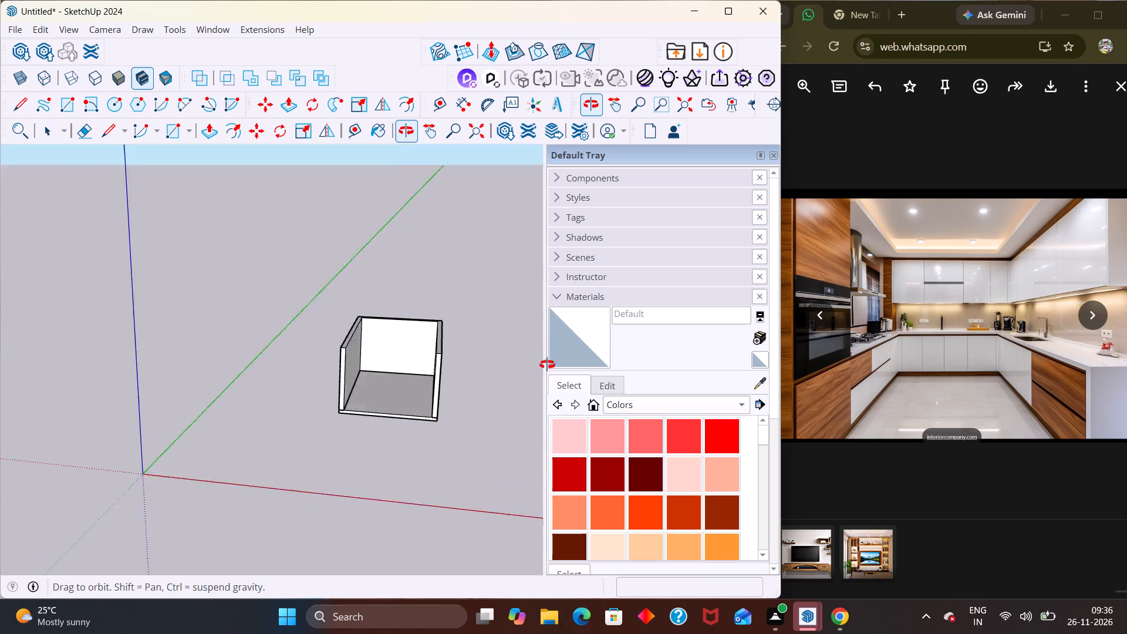
middle_drag(547, 365, 548, 363)
scroll(303, 386, up, 4)
scroll(396, 384, down, 8)
middle_drag(462, 362, 339, 379)
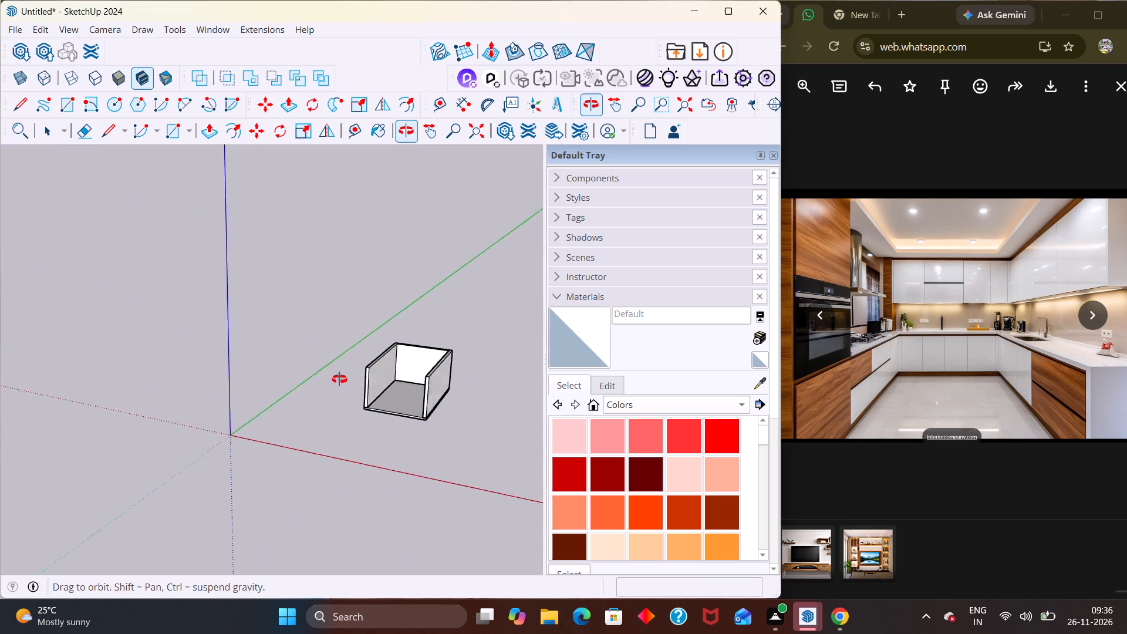
middle_drag(339, 379, 359, 366)
scroll(359, 367, up, 5)
middle_drag(368, 370, 500, 381)
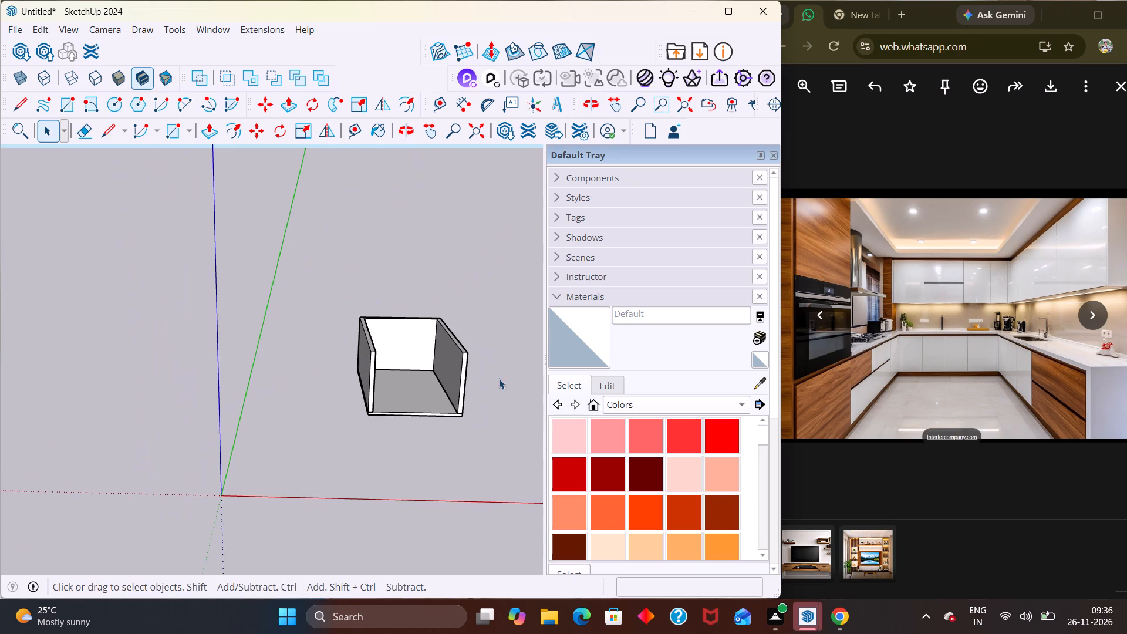
shift+middle_drag(465, 372, 372, 402)
scroll(320, 395, up, 2)
middle_drag(340, 404, 254, 343)
scroll(252, 343, up, 3)
scroll(313, 410, down, 1)
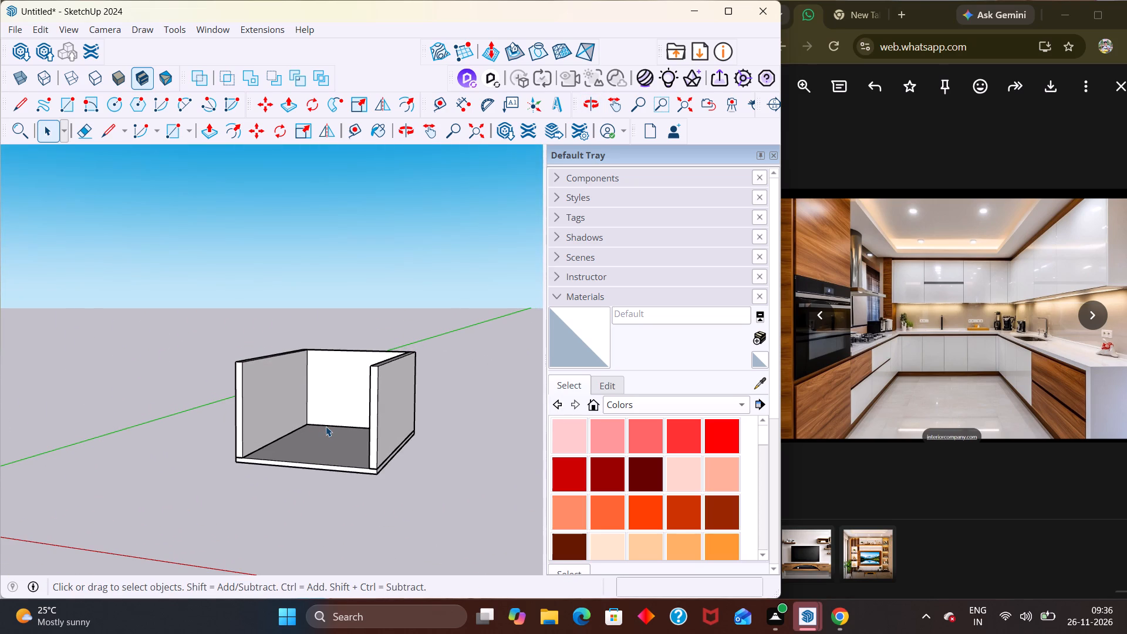
middle_drag(382, 414, 401, 413)
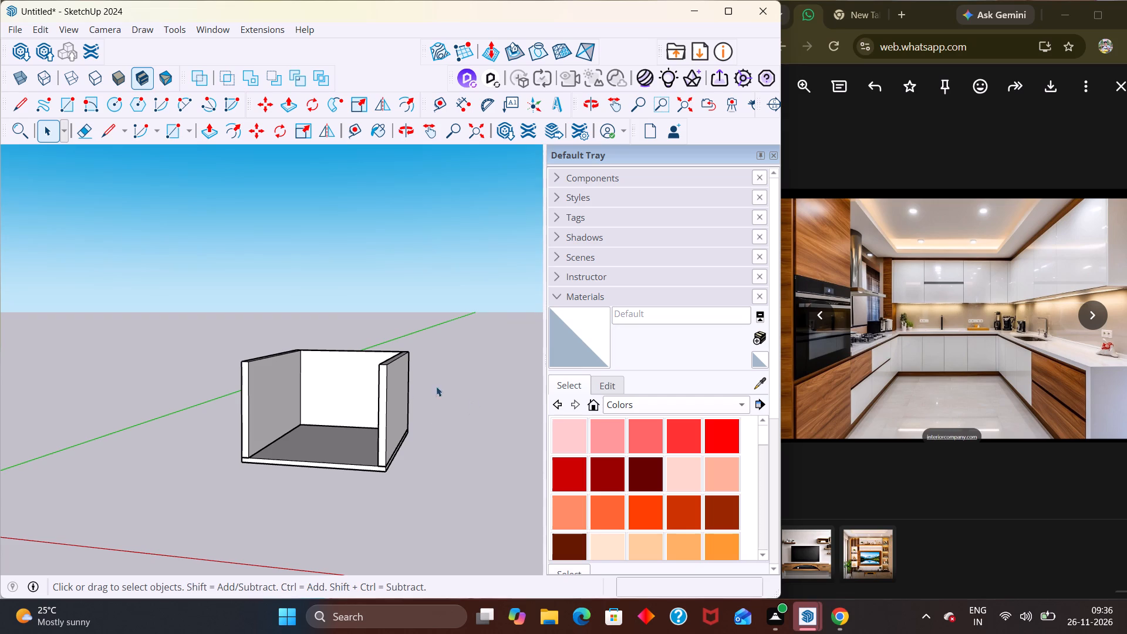
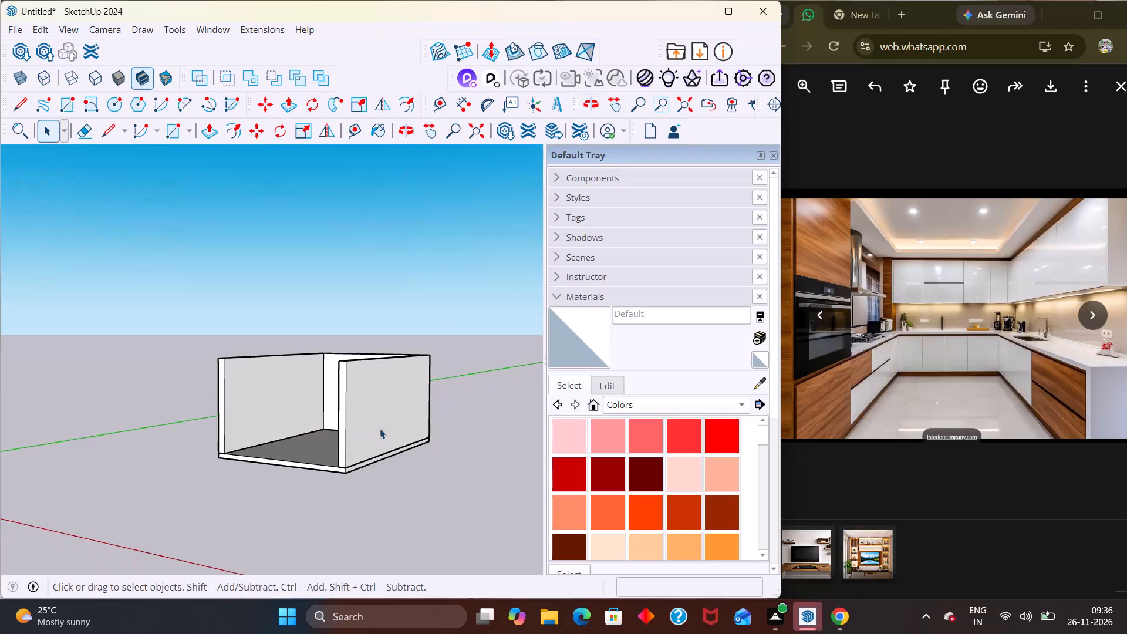
Examine the room shell's interior and floor from the front, both sides and above.
middle_drag(380, 429, 322, 427)
middle_drag(354, 438, 432, 427)
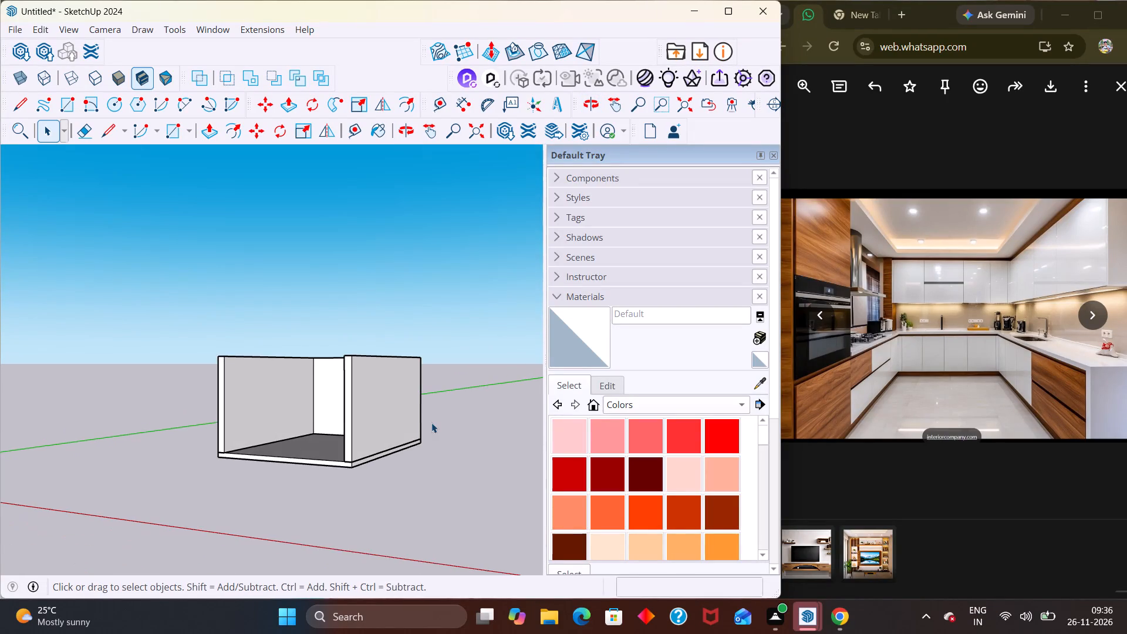
scroll(316, 504, down, 1)
scroll(316, 504, up, 4)
middle_drag(370, 464, 380, 514)
scroll(347, 305, up, 1)
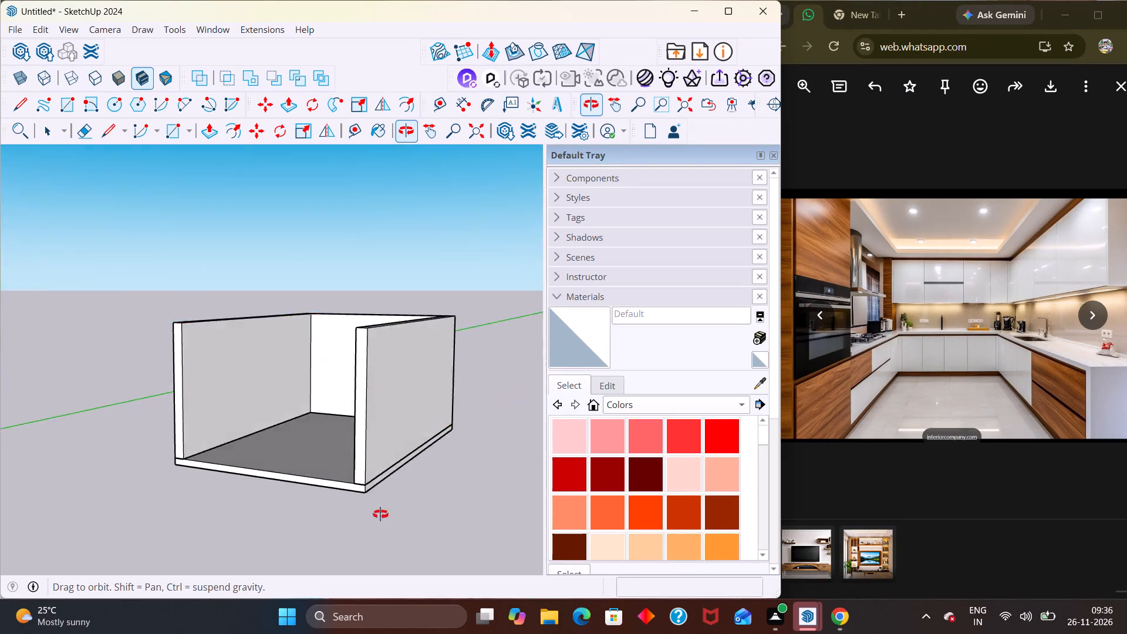
middle_drag(380, 514, 386, 520)
middle_drag(284, 482, 388, 422)
scroll(358, 412, up, 3)
middle_drag(363, 429, 356, 524)
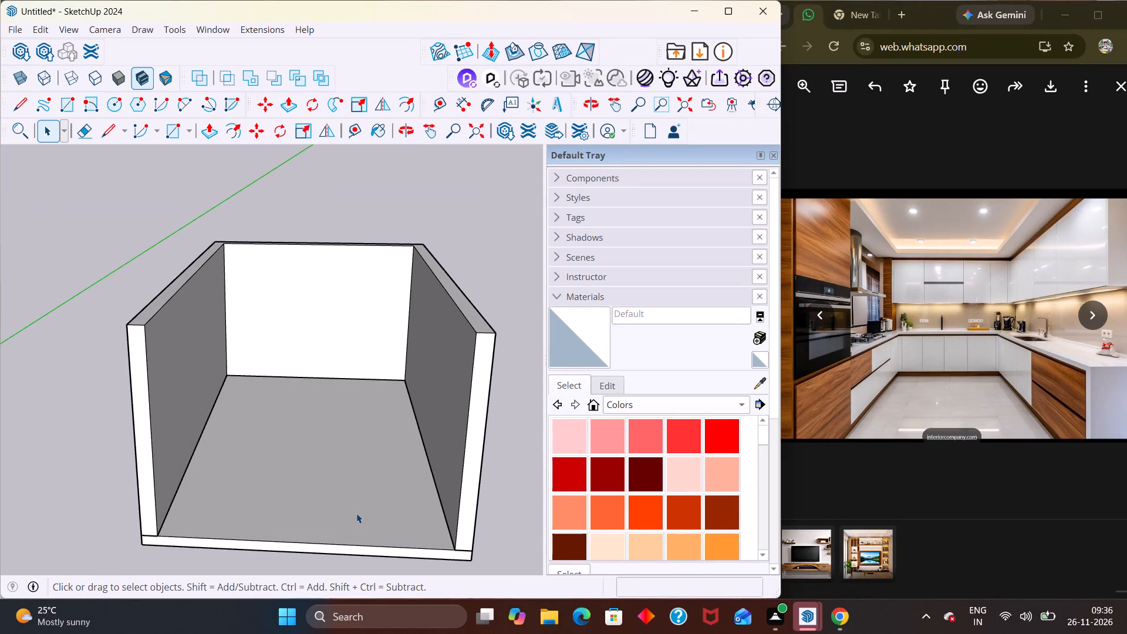
scroll(356, 513, up, 1)
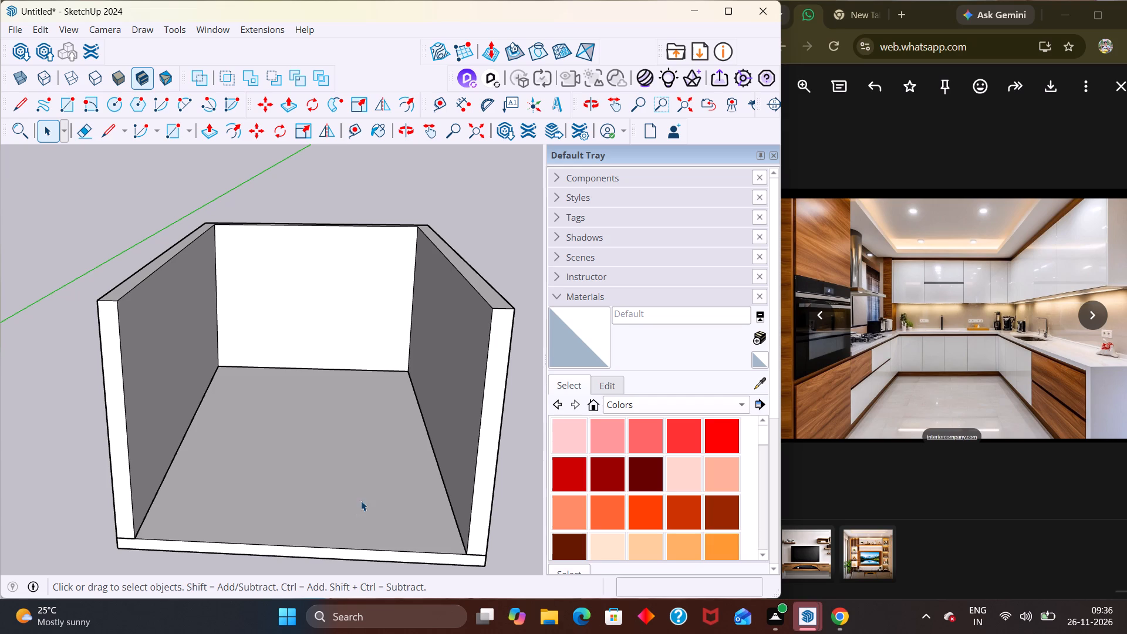
middle_drag(361, 501, 366, 473)
scroll(366, 473, down, 2)
middle_drag(366, 473, 363, 468)
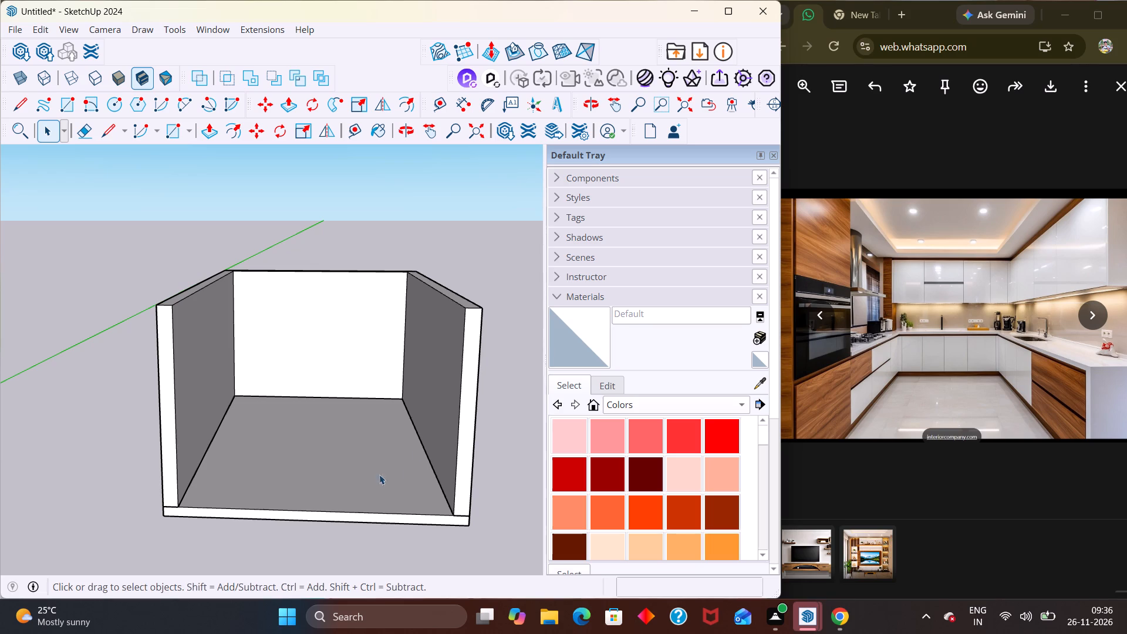
scroll(411, 433, down, 2)
middle_drag(322, 409, 421, 450)
scroll(421, 450, down, 1)
middle_drag(421, 450, 340, 515)
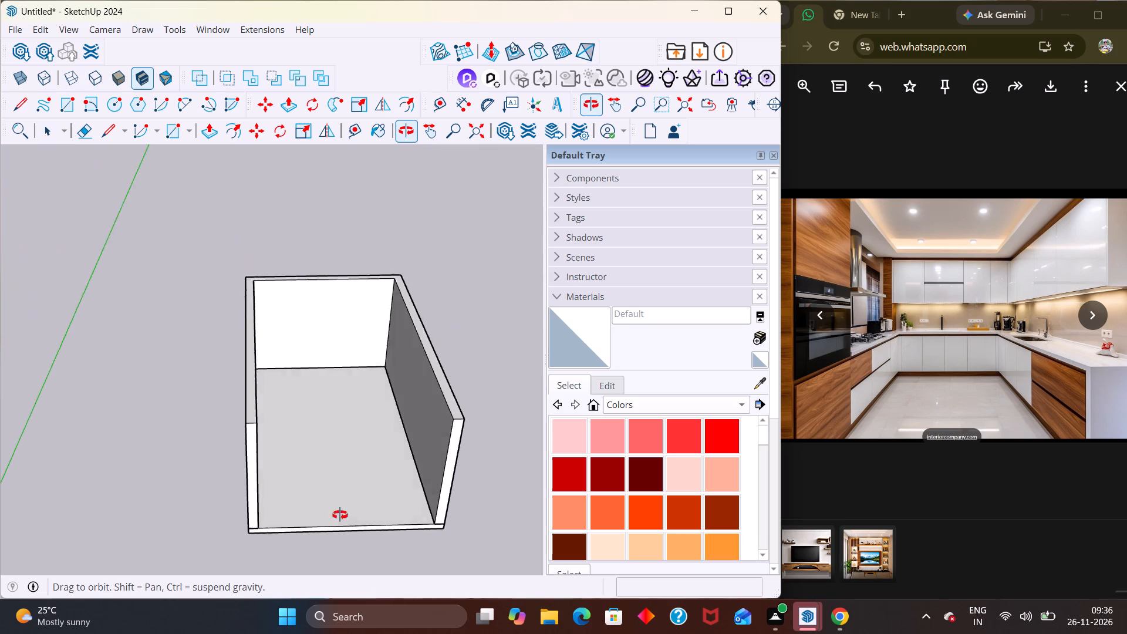
middle_drag(340, 515, 352, 631)
middle_drag(380, 461, 365, 524)
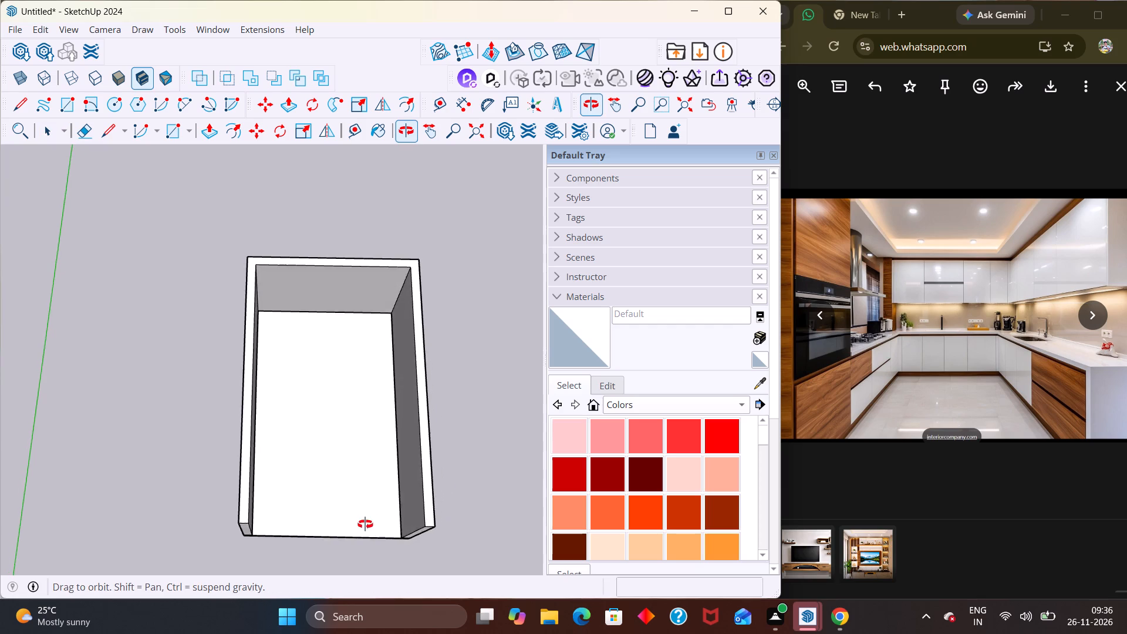
middle_drag(365, 524, 302, 521)
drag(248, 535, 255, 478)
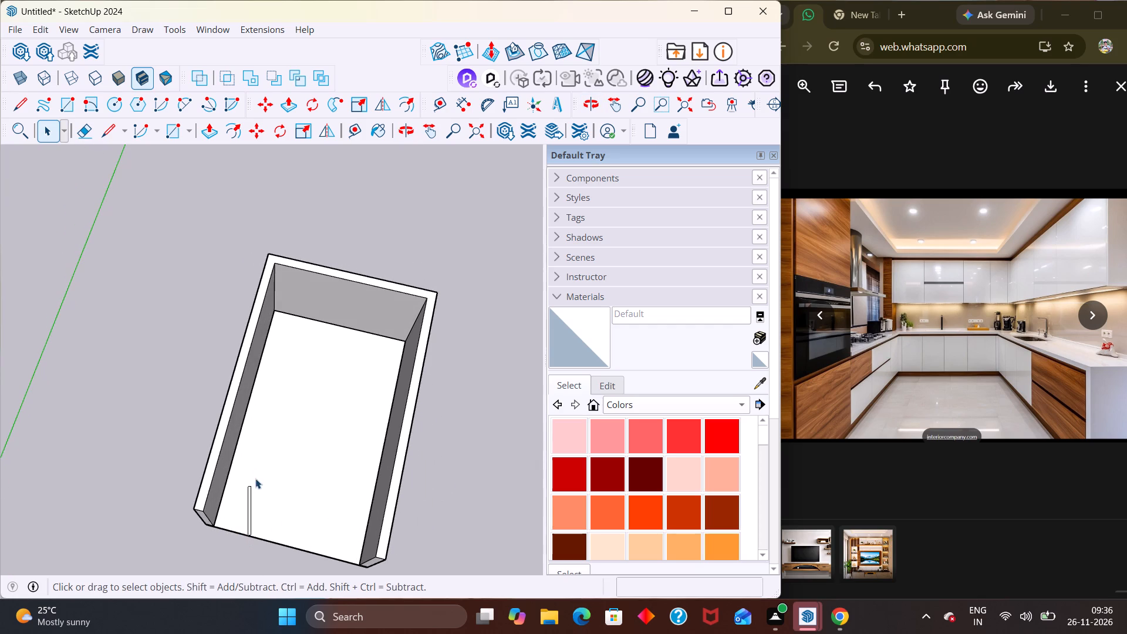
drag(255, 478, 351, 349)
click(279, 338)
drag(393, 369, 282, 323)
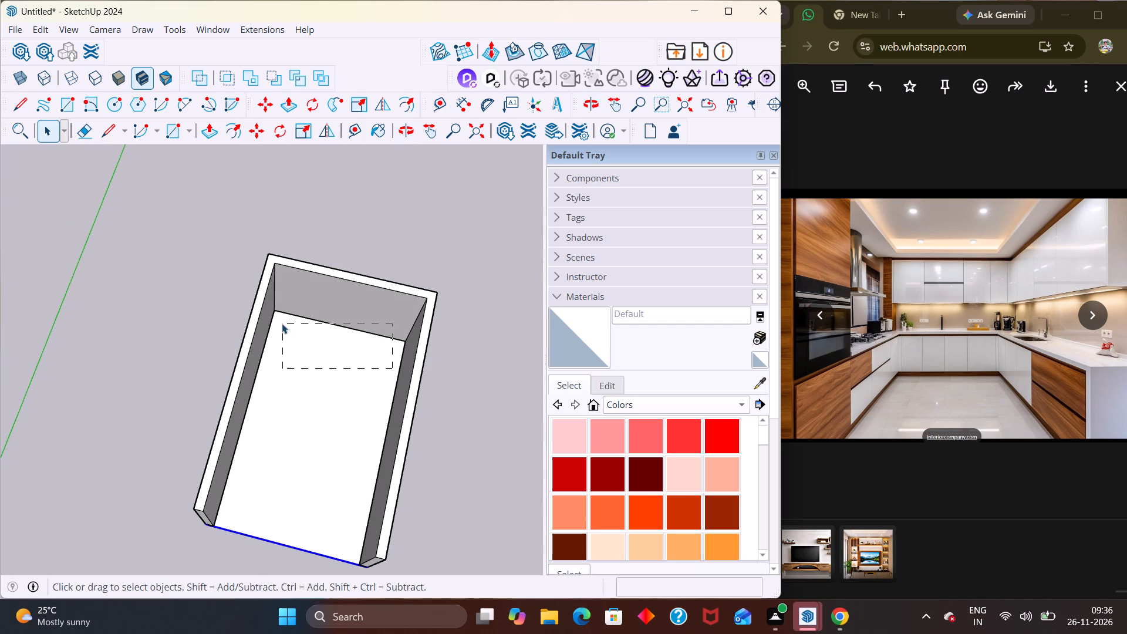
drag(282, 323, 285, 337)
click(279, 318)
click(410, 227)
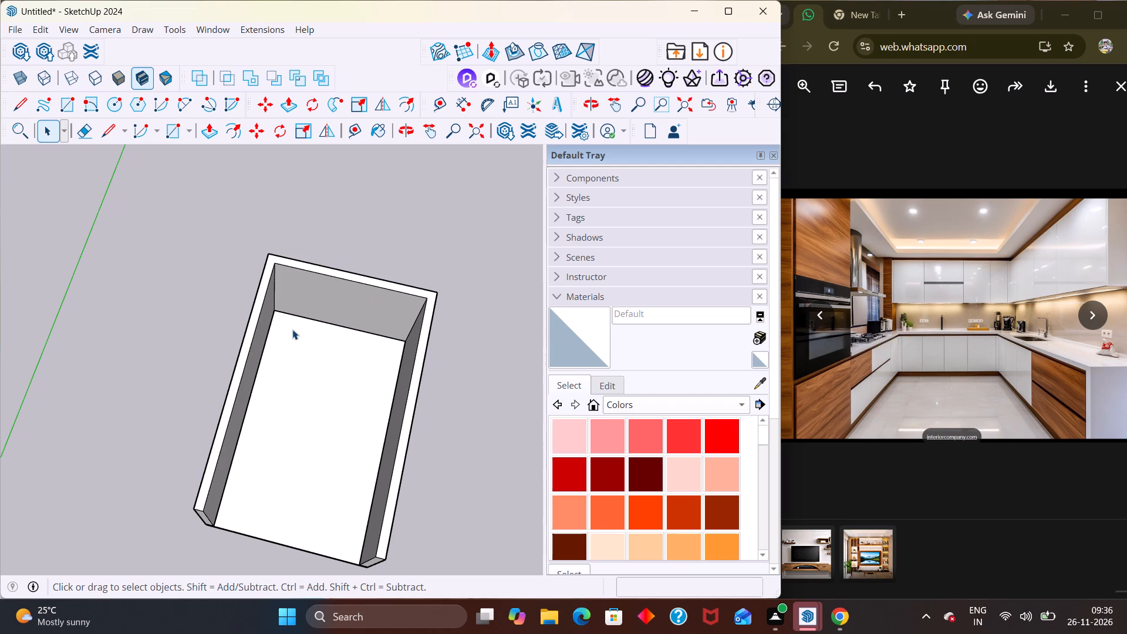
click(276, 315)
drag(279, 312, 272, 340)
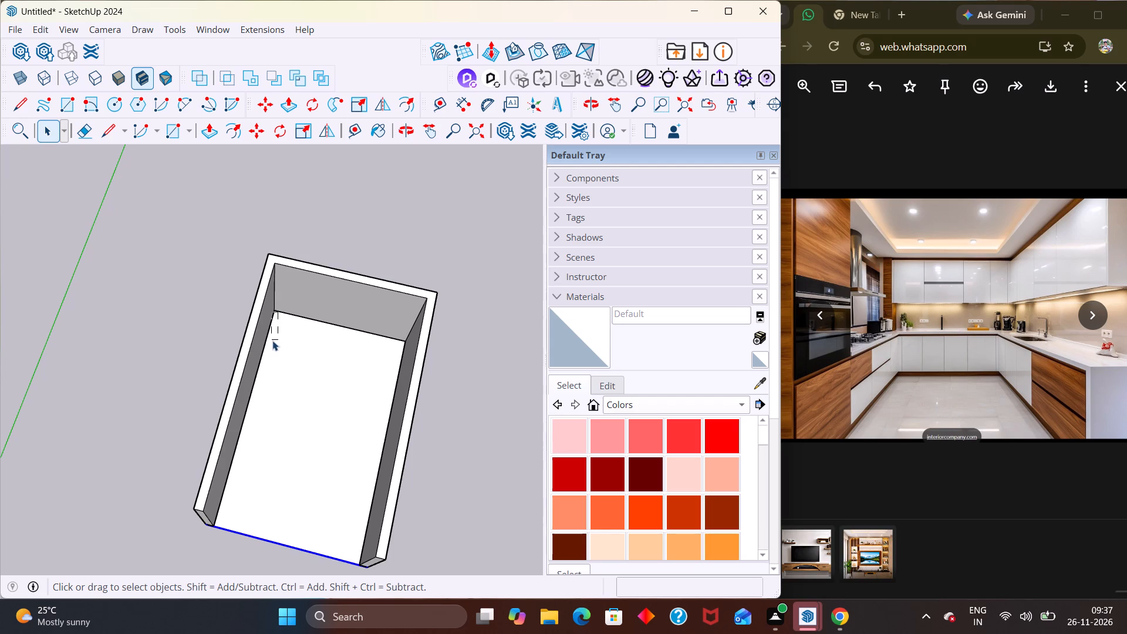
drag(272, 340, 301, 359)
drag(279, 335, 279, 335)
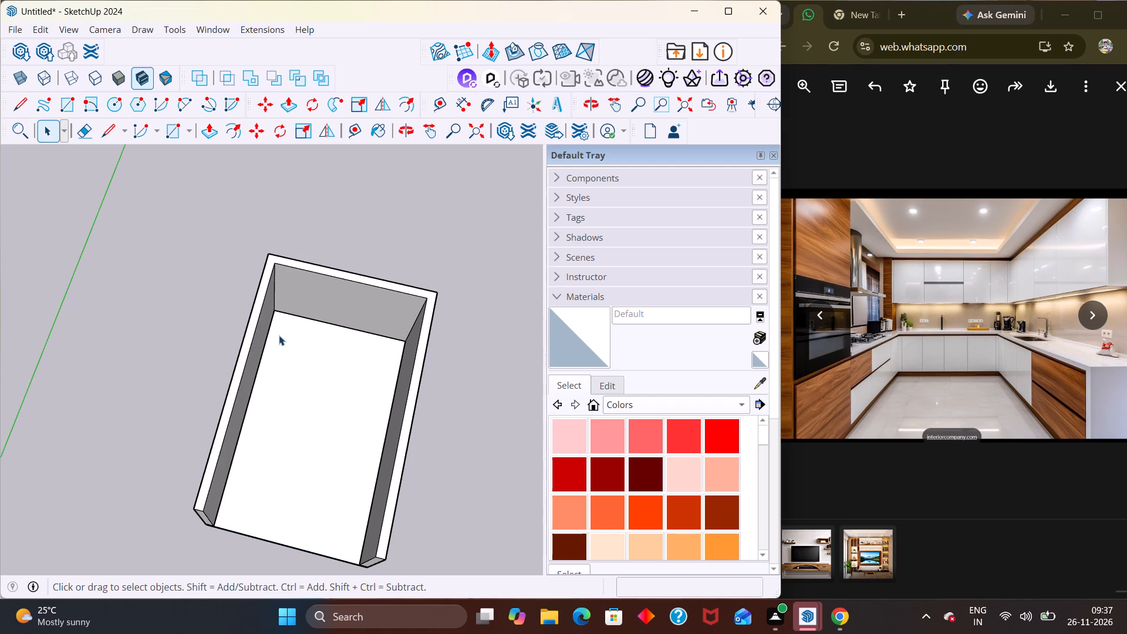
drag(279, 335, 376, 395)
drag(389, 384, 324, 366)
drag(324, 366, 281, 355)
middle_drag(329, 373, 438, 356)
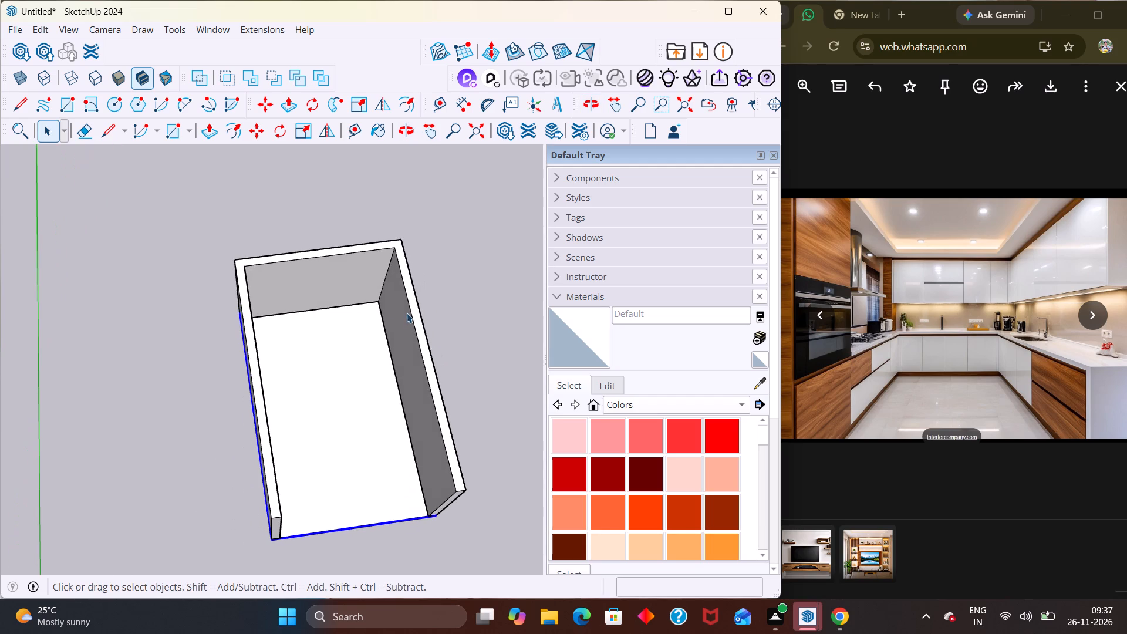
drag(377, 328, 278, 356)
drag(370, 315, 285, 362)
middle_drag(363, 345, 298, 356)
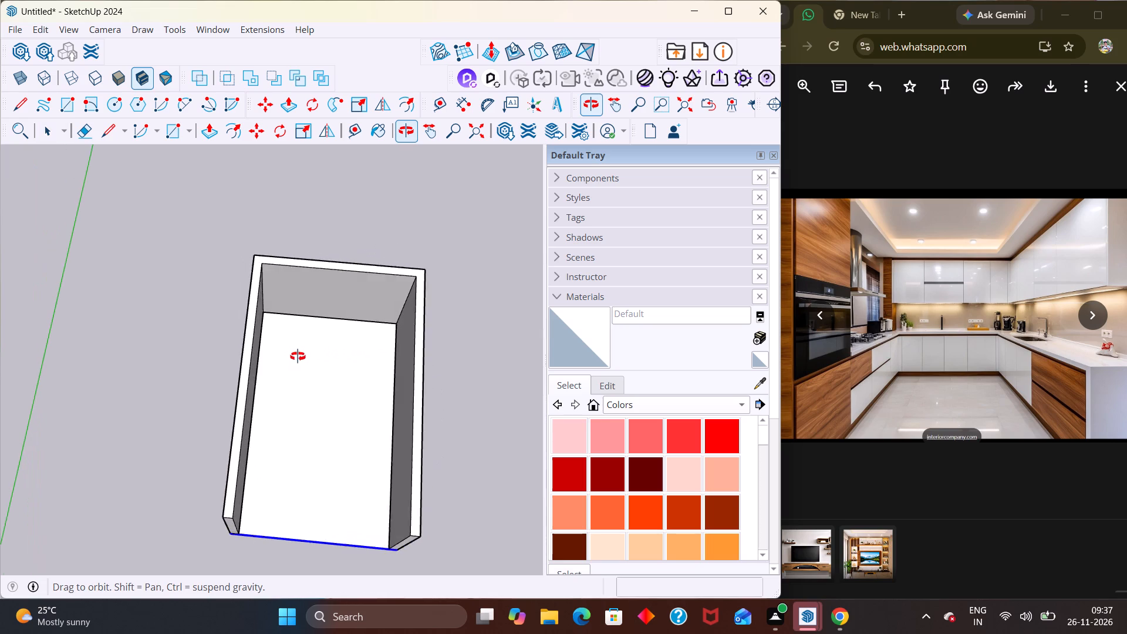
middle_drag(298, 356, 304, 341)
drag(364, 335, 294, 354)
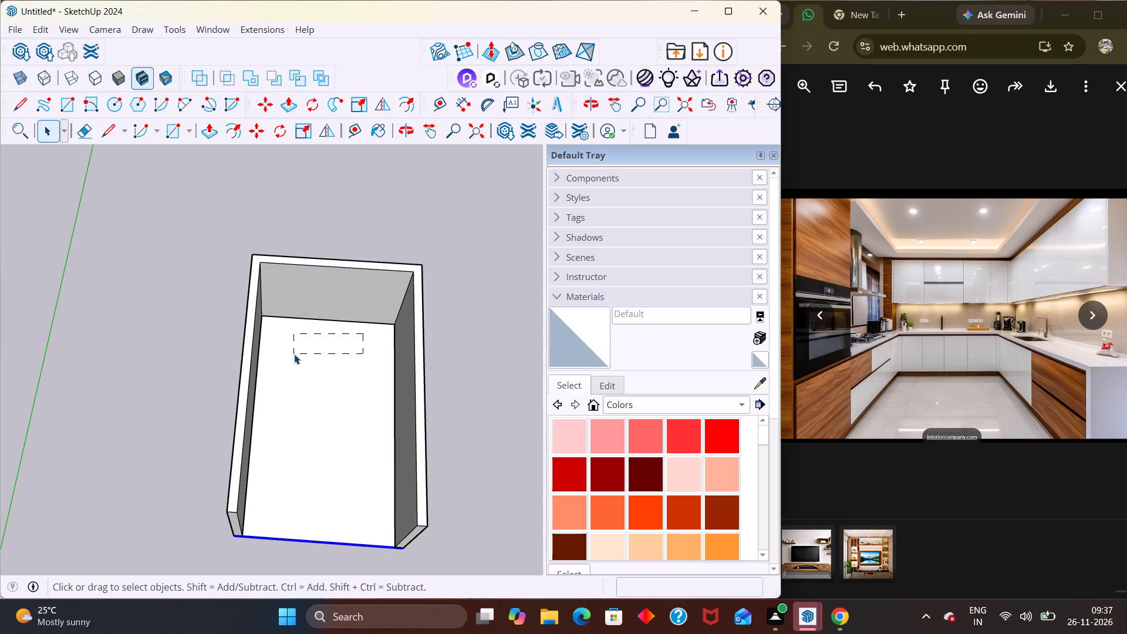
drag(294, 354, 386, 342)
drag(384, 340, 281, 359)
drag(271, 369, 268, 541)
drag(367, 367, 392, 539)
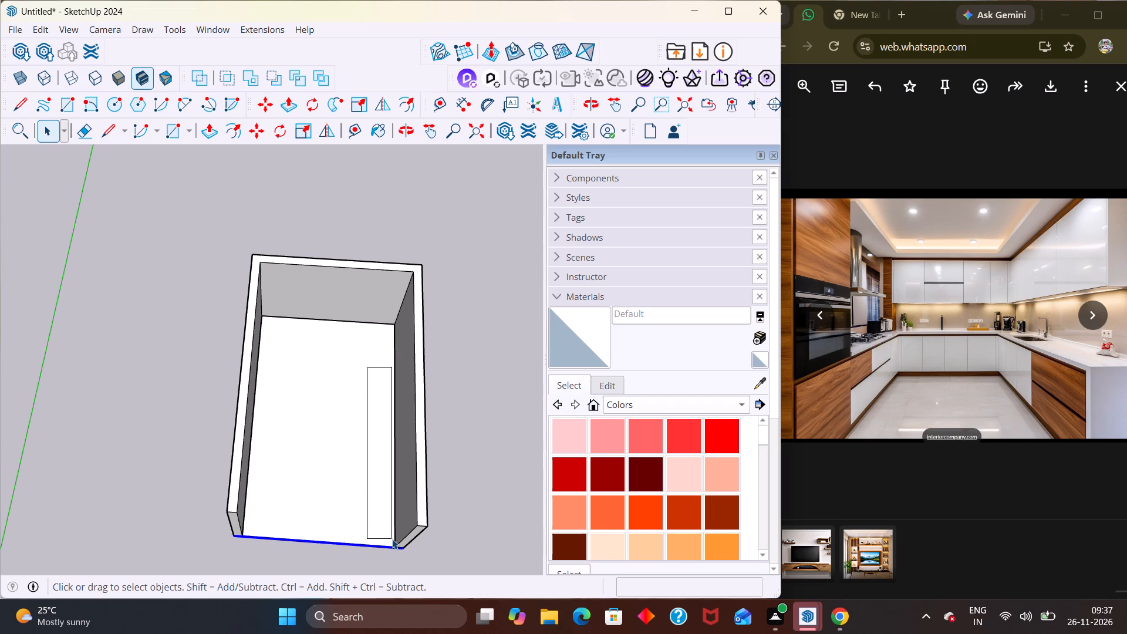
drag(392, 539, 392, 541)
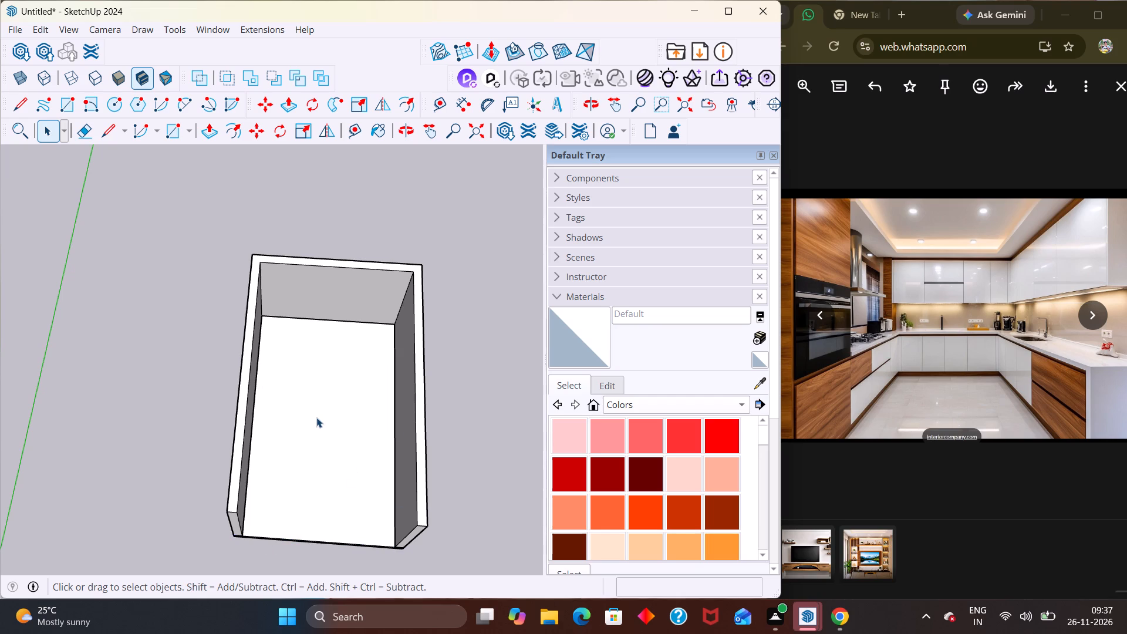
Draw floor rectangles along the full length of the left, back and right walls, each about 3' 4" wide.
key(r)
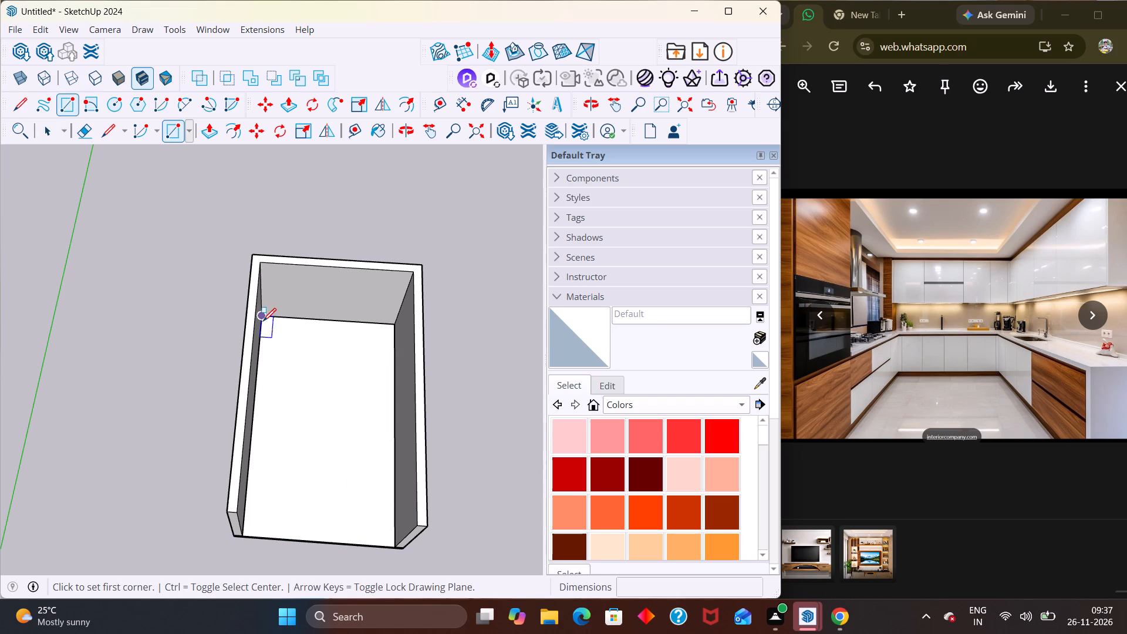
click(263, 321)
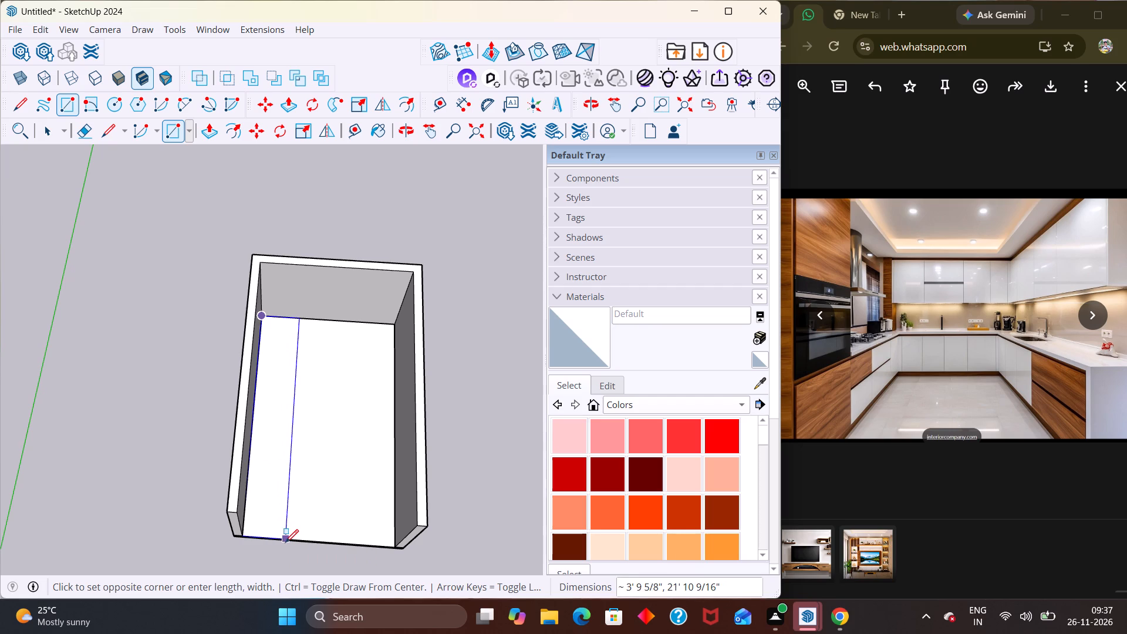
click(279, 542)
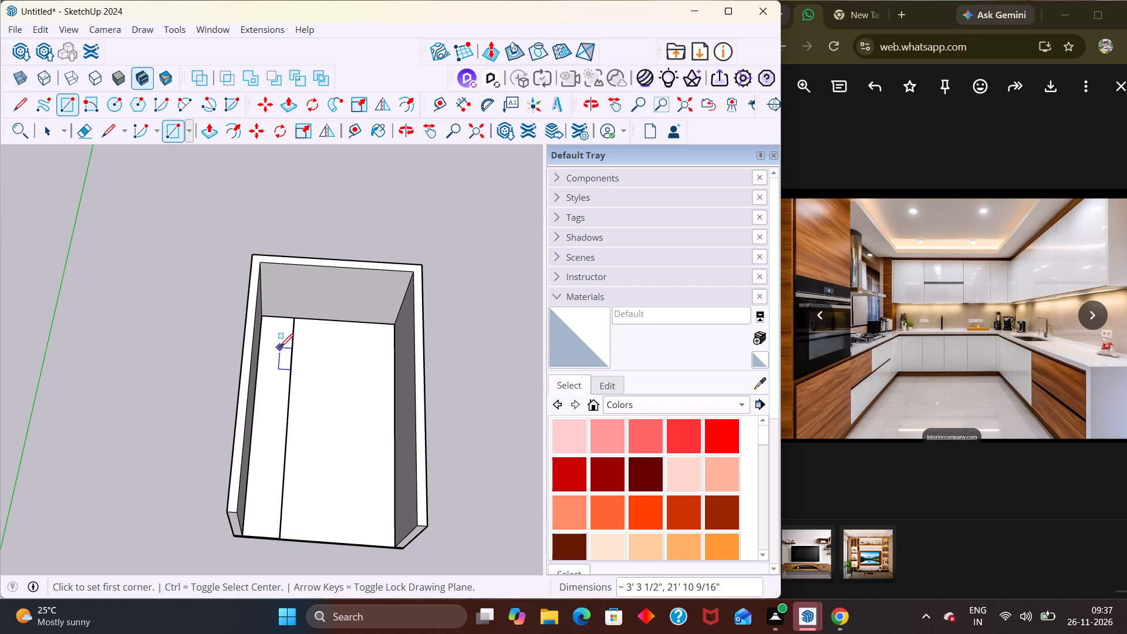
click(264, 316)
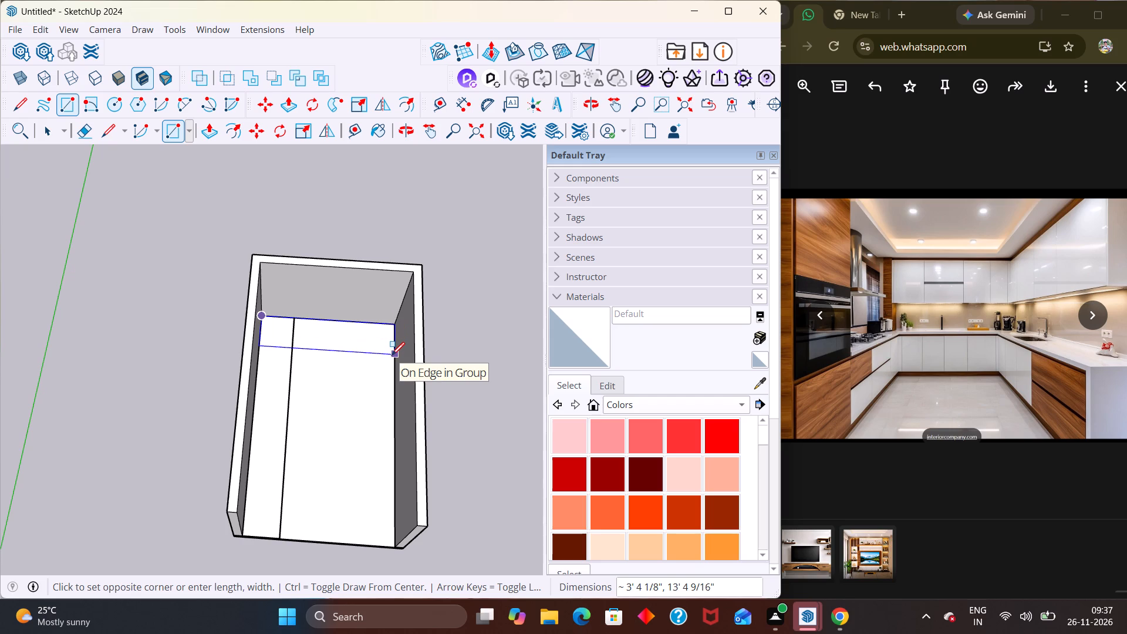
click(392, 355)
click(392, 323)
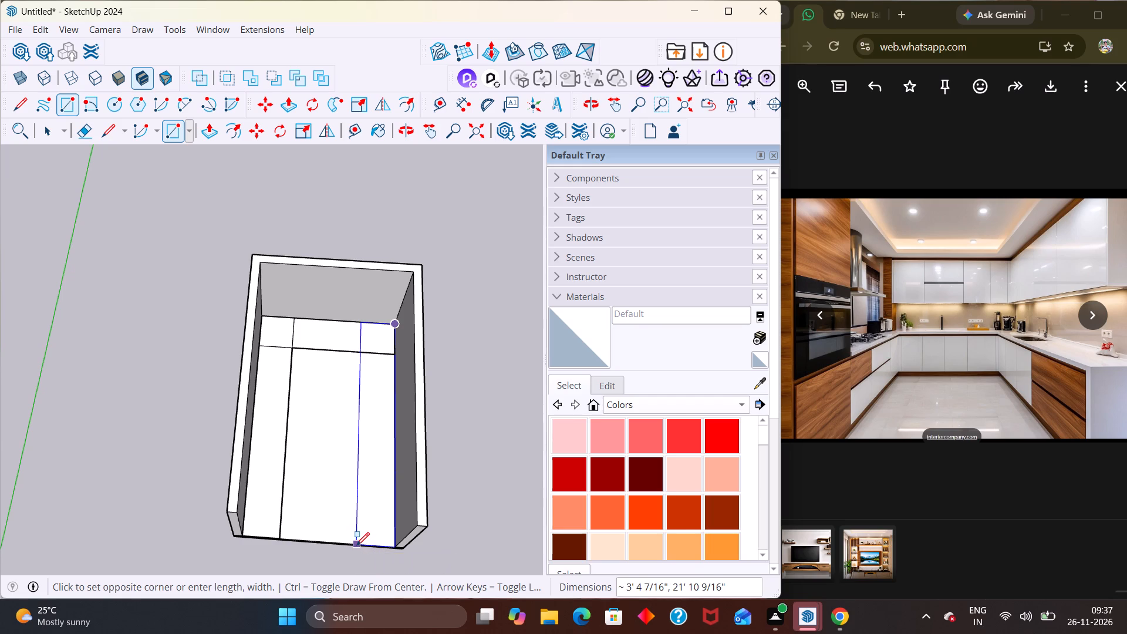
click(356, 545)
key(space)
click(456, 387)
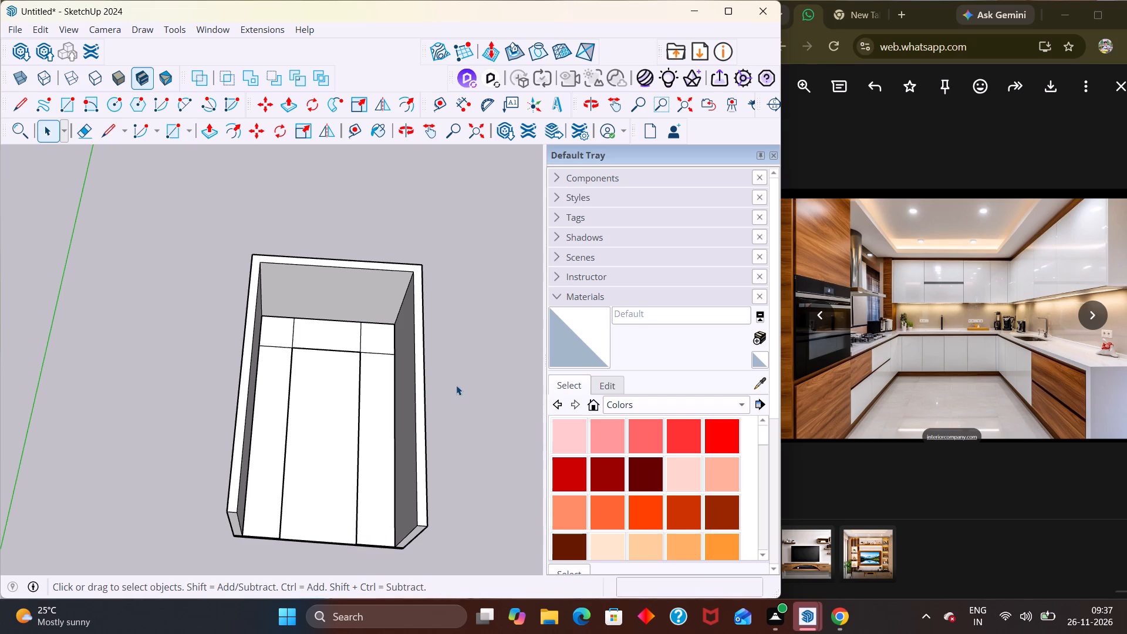
Make a group from the face and edges of the floor strip along the right wall.
middle_drag(457, 383, 446, 240)
middle_drag(352, 360, 368, 274)
scroll(394, 275, up, 1)
middle_drag(395, 276, 404, 349)
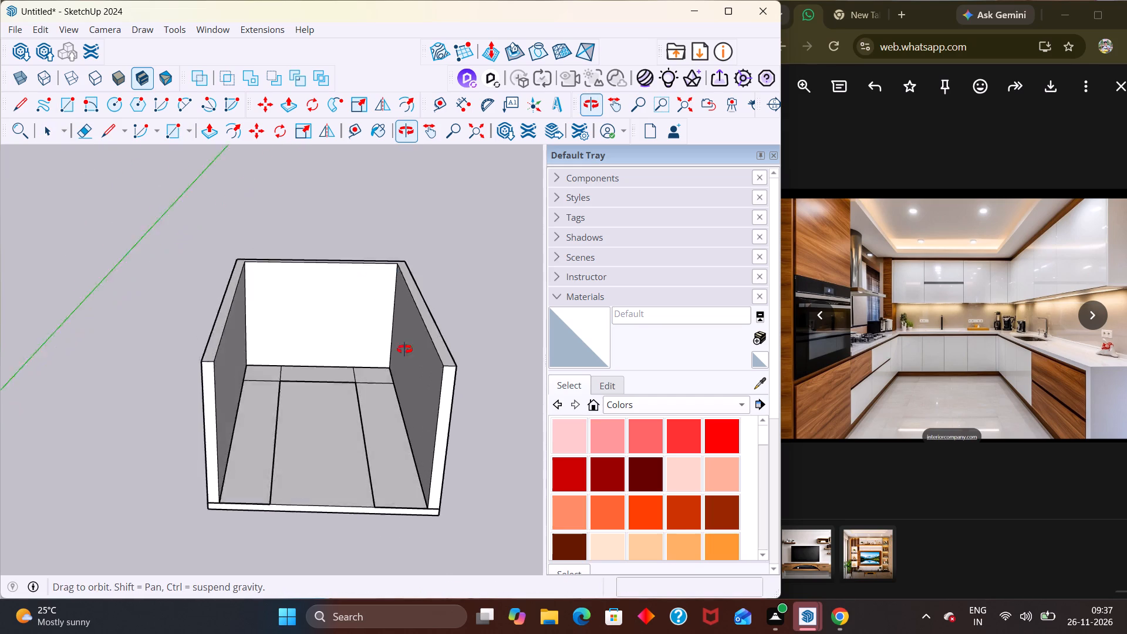
middle_drag(404, 349, 410, 436)
double_click(390, 385)
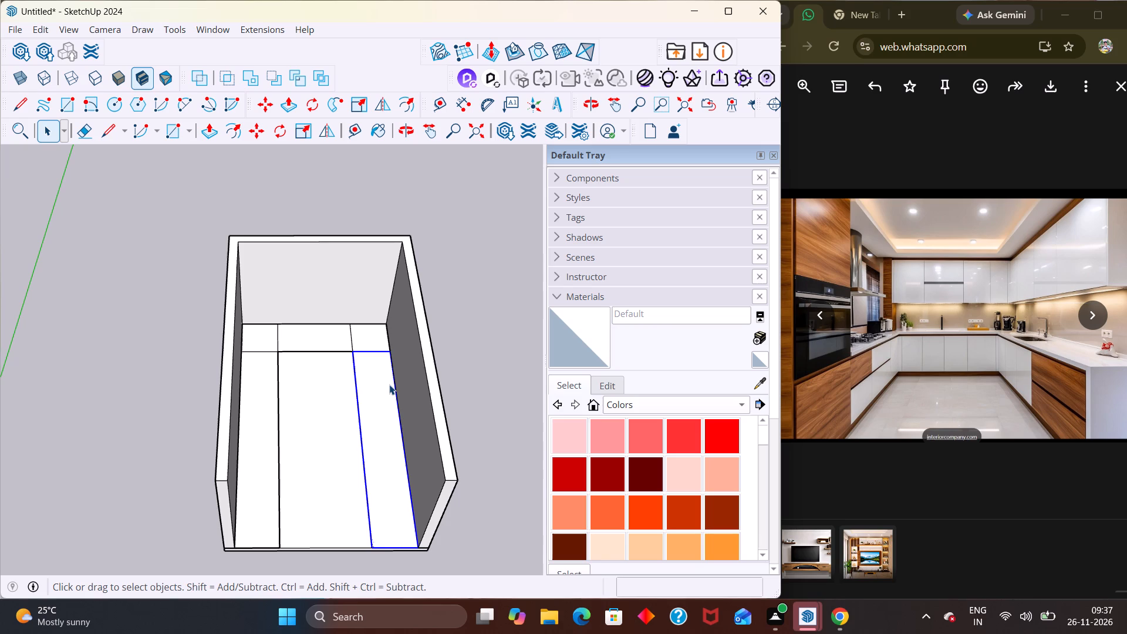
right_click(377, 391)
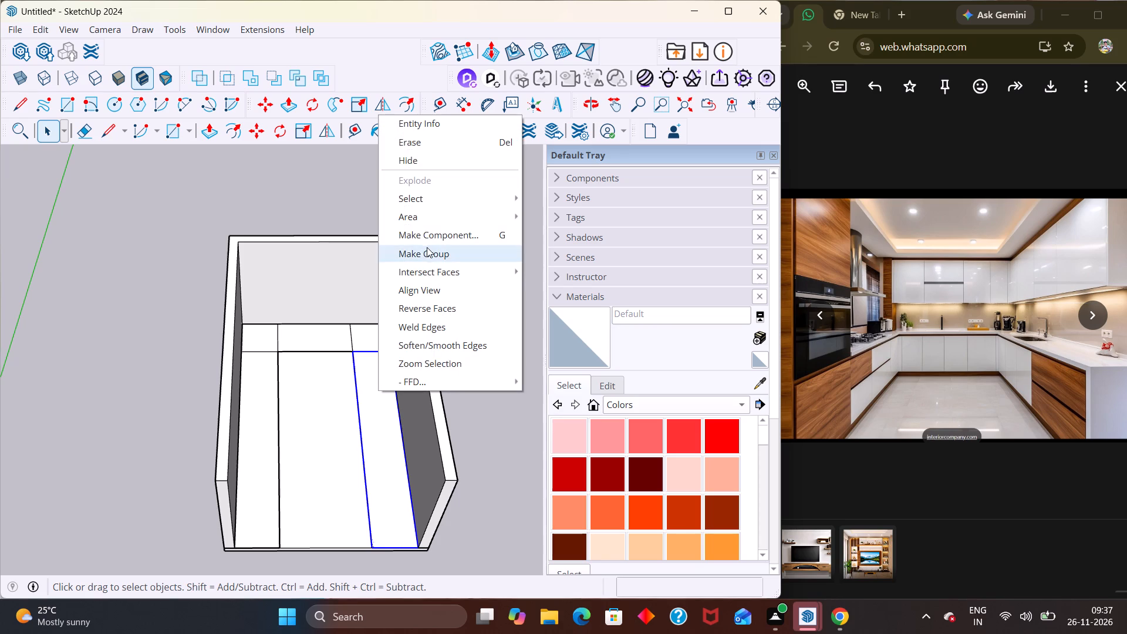
click(426, 253)
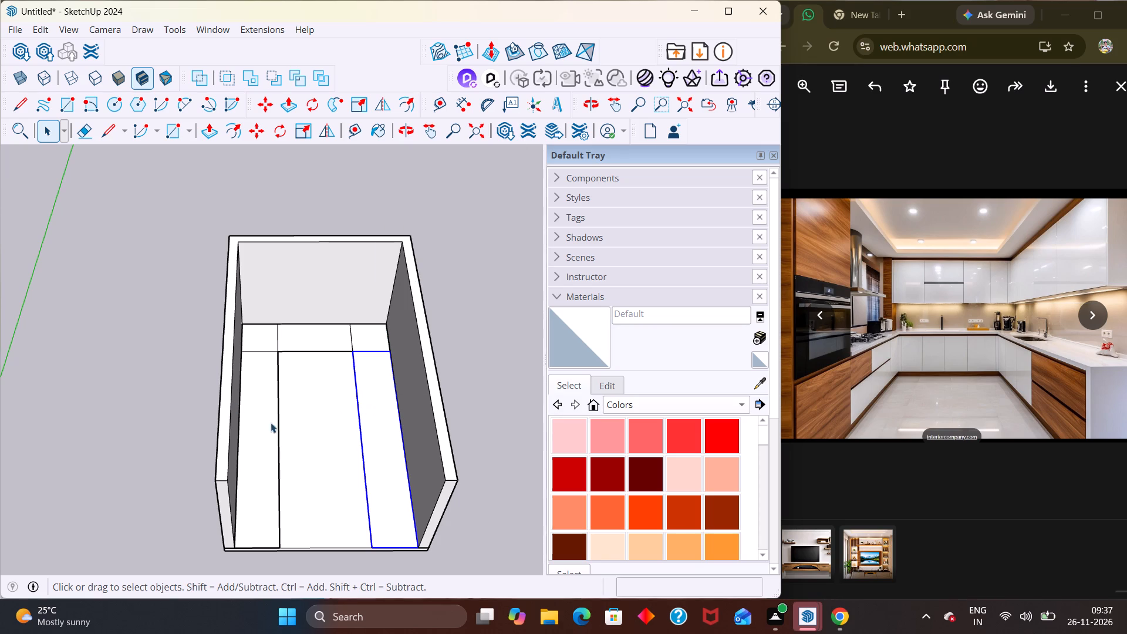
Group the left wall's floor strip together with the connected strip along the back wall.
key(space)
click(259, 424)
double_click(259, 424)
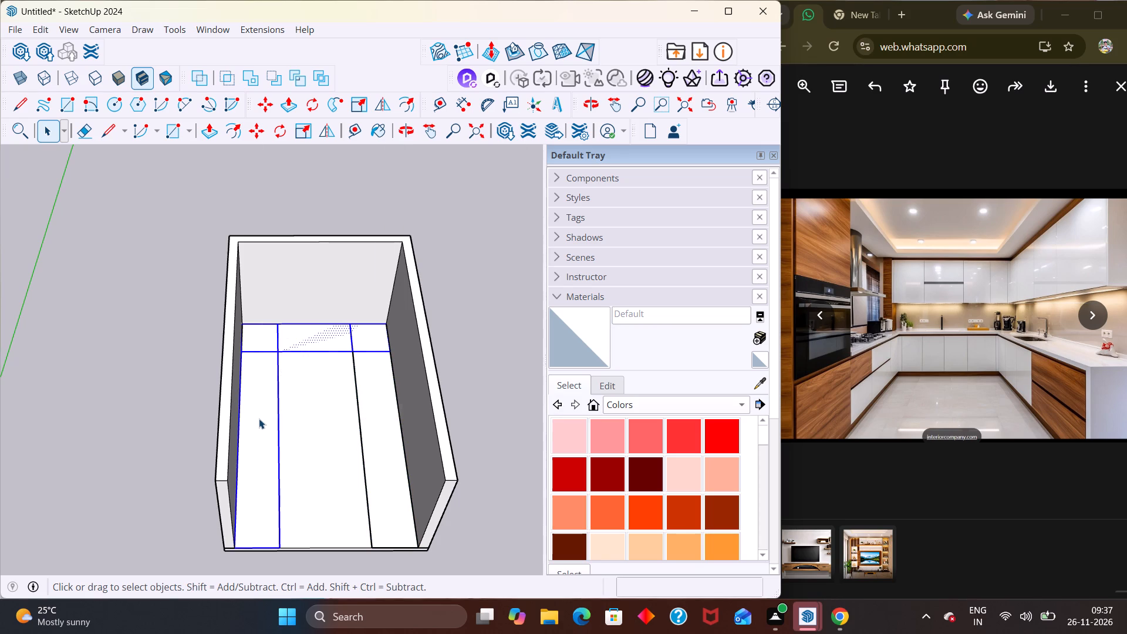
right_click(259, 419)
click(298, 283)
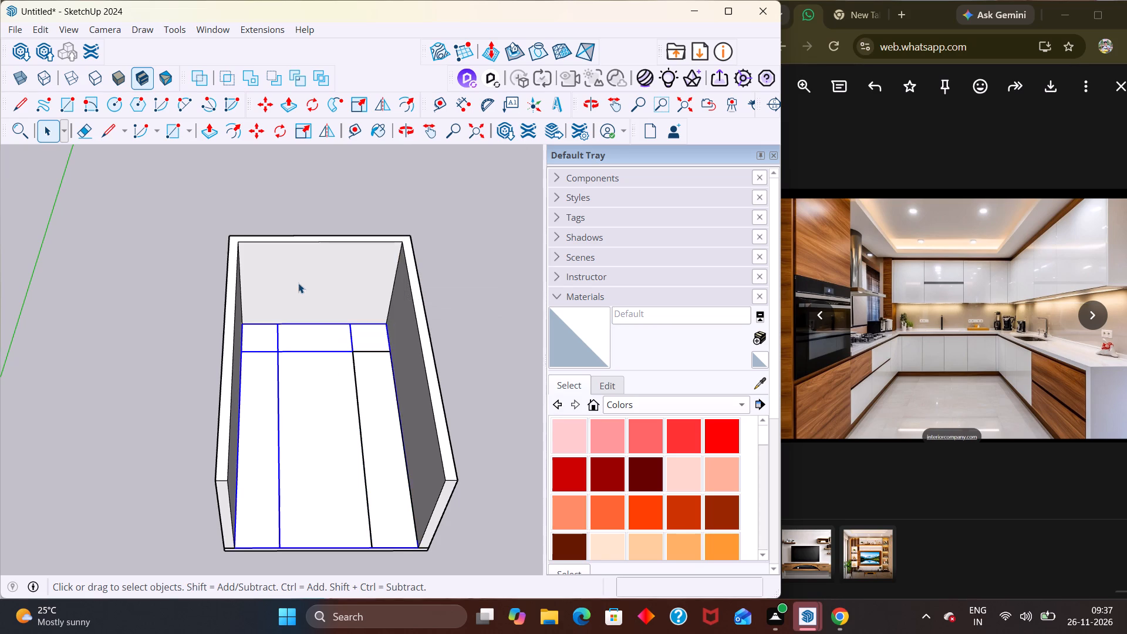
Open the group of the right wall's floor strip for editing.
scroll(331, 289, down, 1)
scroll(332, 289, up, 2)
scroll(332, 289, down, 3)
key(space)
click(420, 329)
triple_click(360, 392)
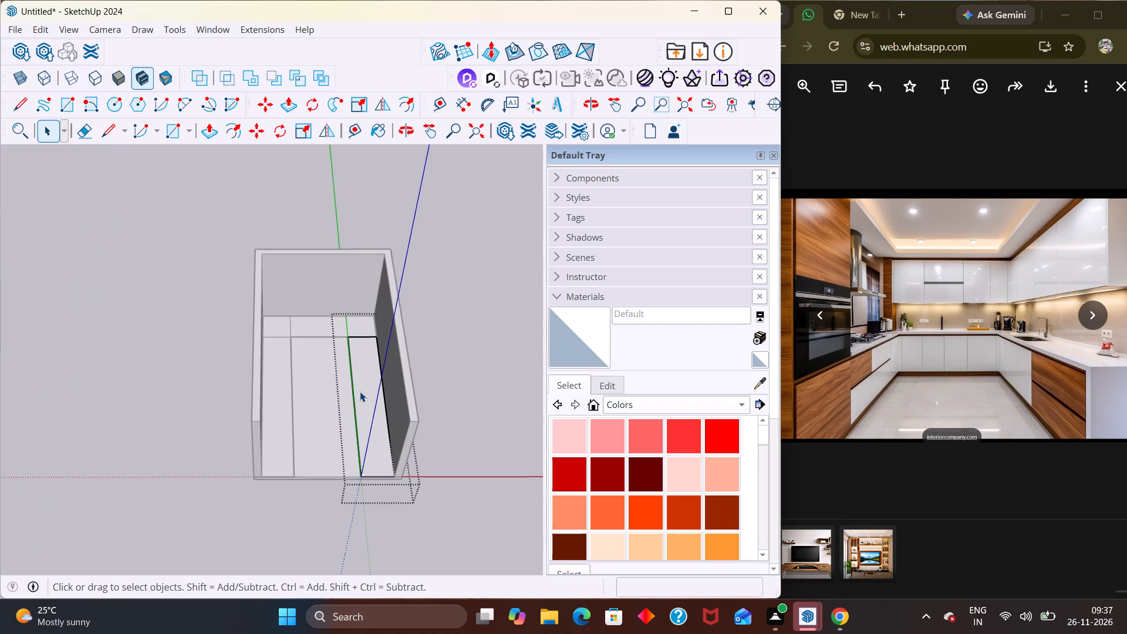
Extrude the right wall's floor strip upward 3 1/4" as a low plinth.
key(p)
click(370, 394)
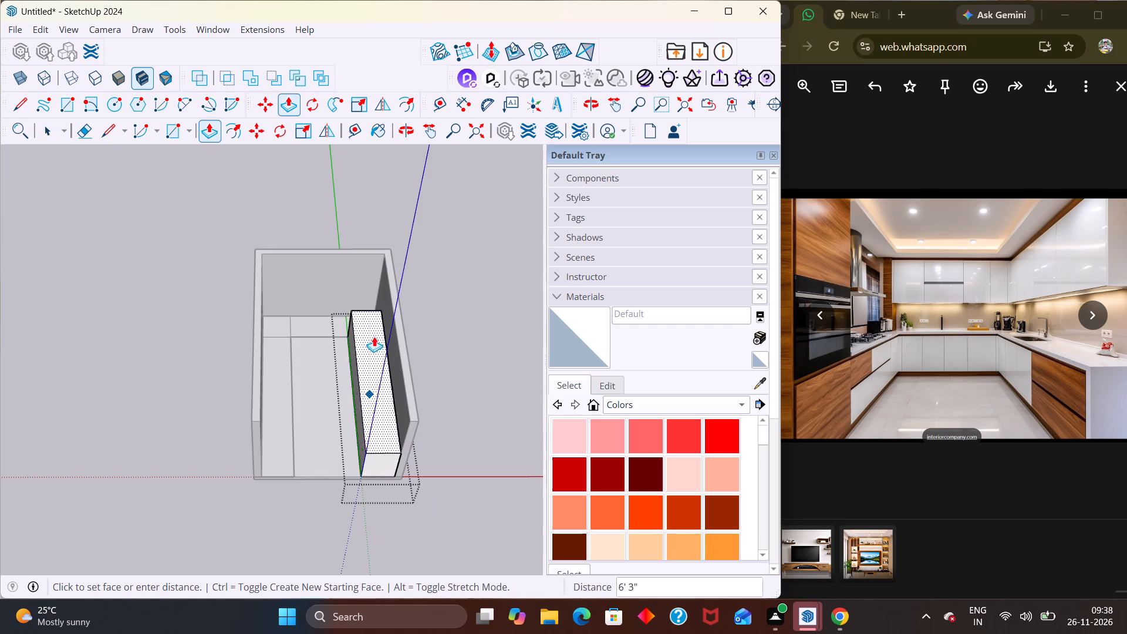
middle_drag(374, 332, 377, 302)
middle_drag(370, 393, 415, 237)
scroll(423, 311, up, 7)
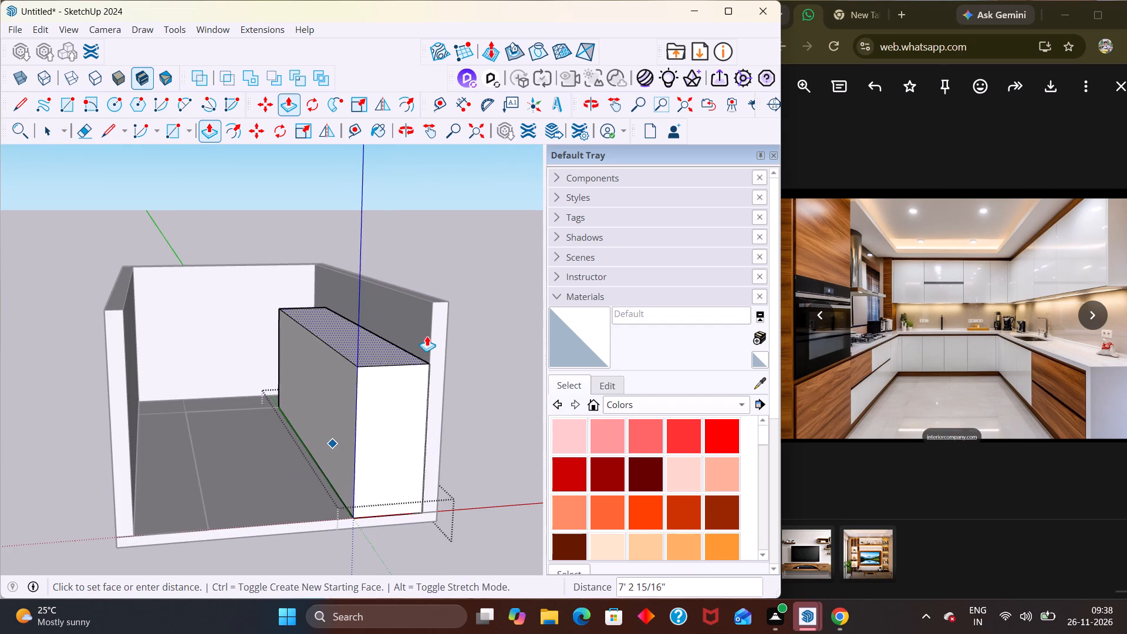
middle_drag(421, 407, 445, 309)
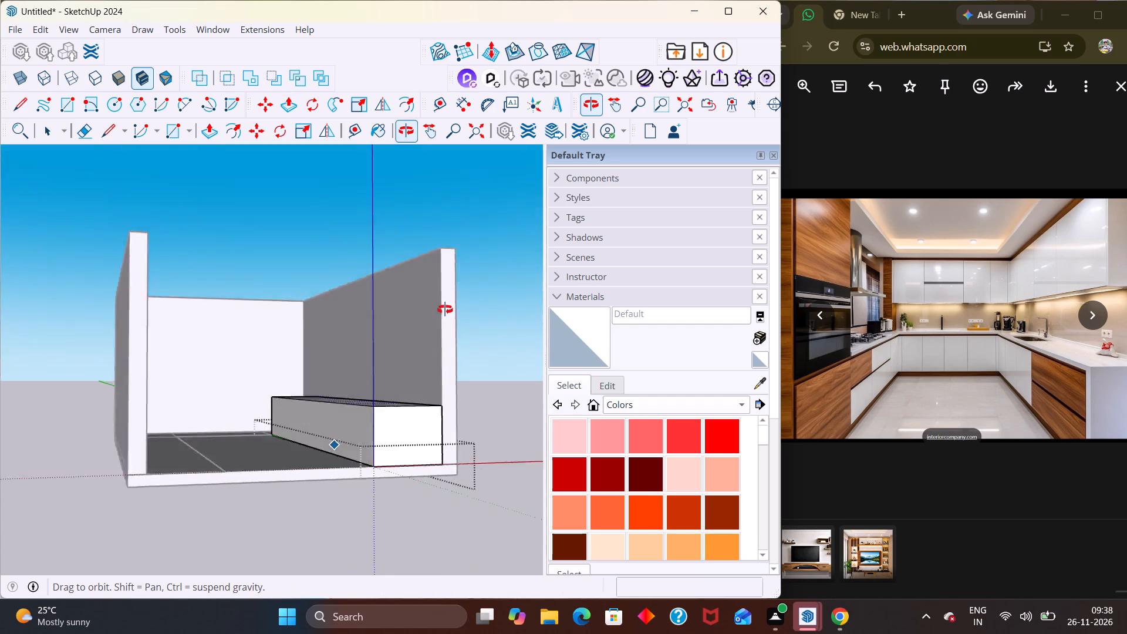
middle_drag(445, 309, 446, 290)
middle_drag(440, 365, 424, 470)
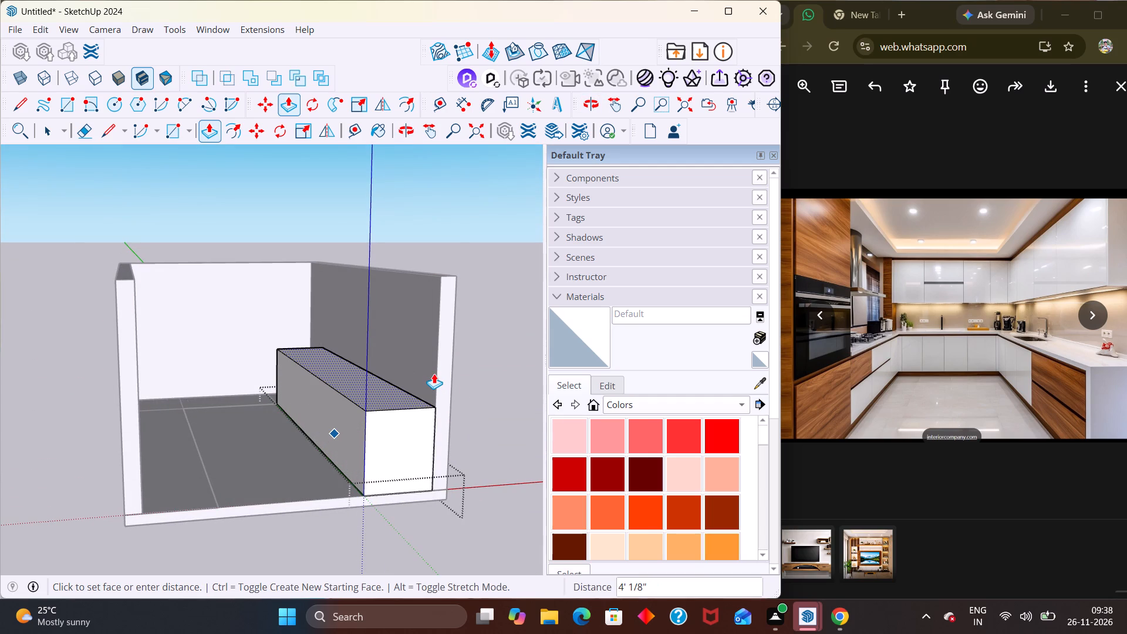
middle_drag(434, 373, 457, 372)
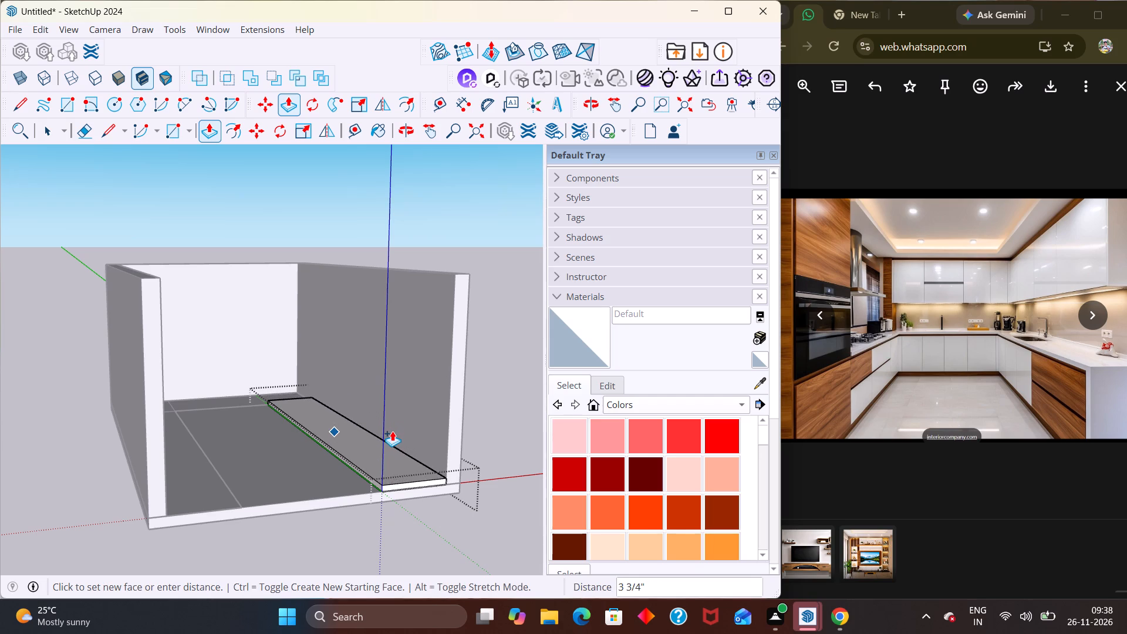
scroll(392, 431, up, 4)
scroll(392, 431, down, 1)
scroll(392, 431, up, 3)
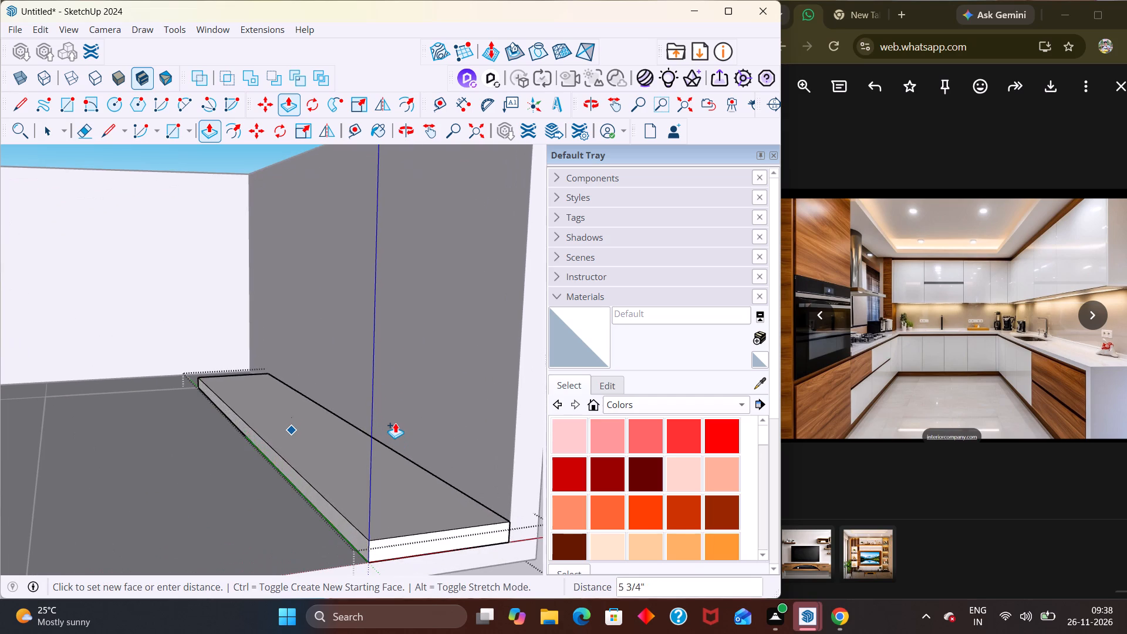
click(396, 429)
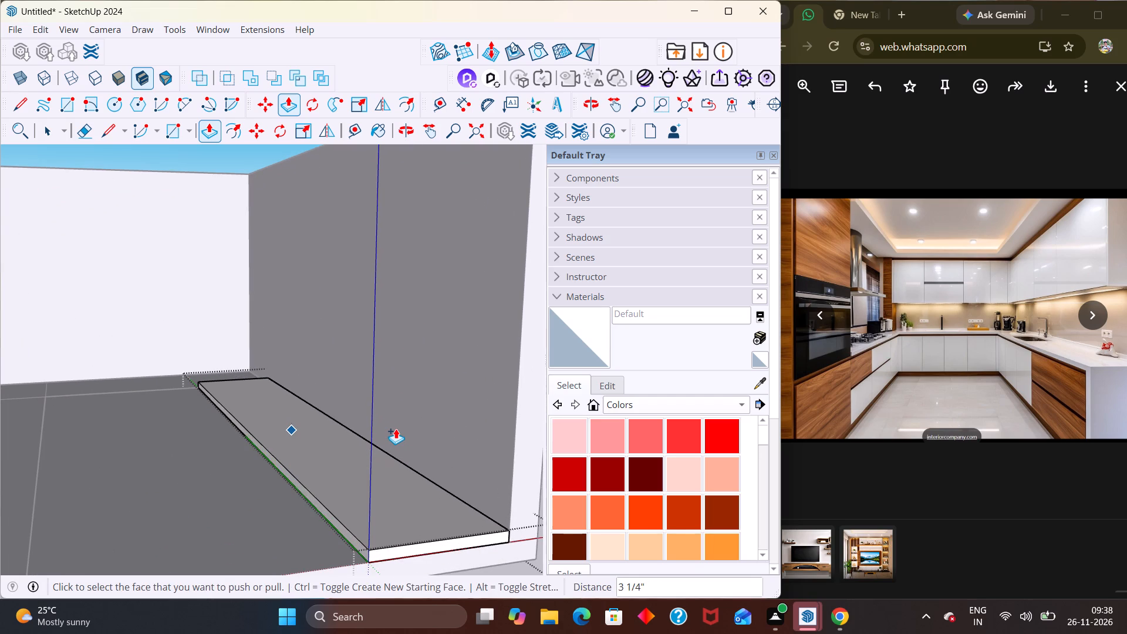
Extrude the top of the right plinth another 4' 1 3/8" as a separate cabinet section, and leave the group.
click(368, 487)
scroll(382, 407, down, 2)
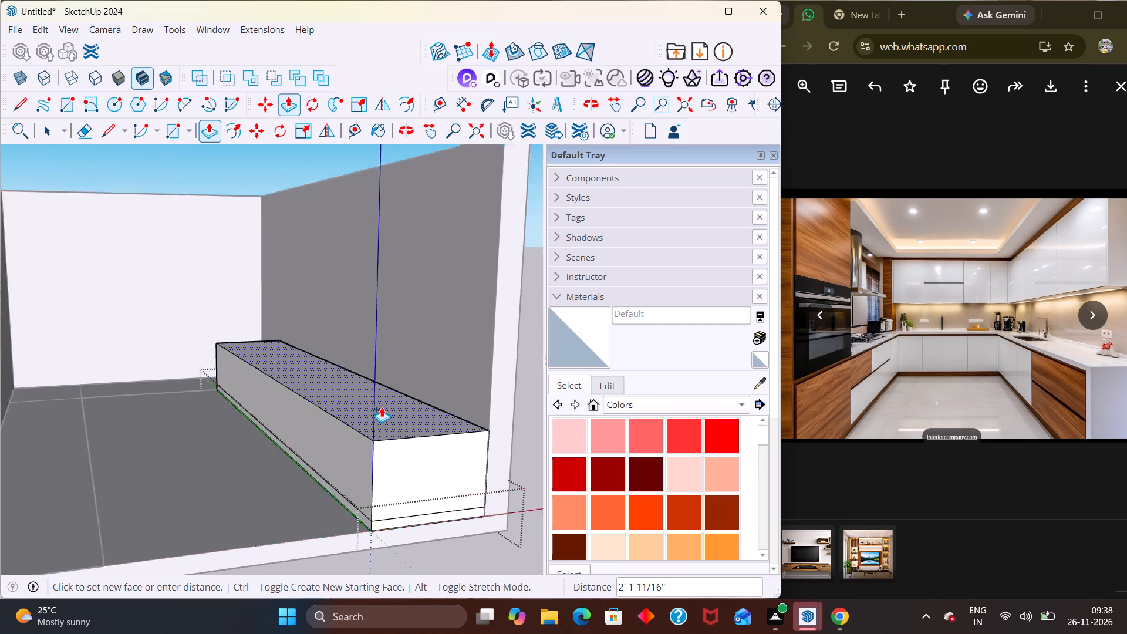
scroll(382, 407, down, 6)
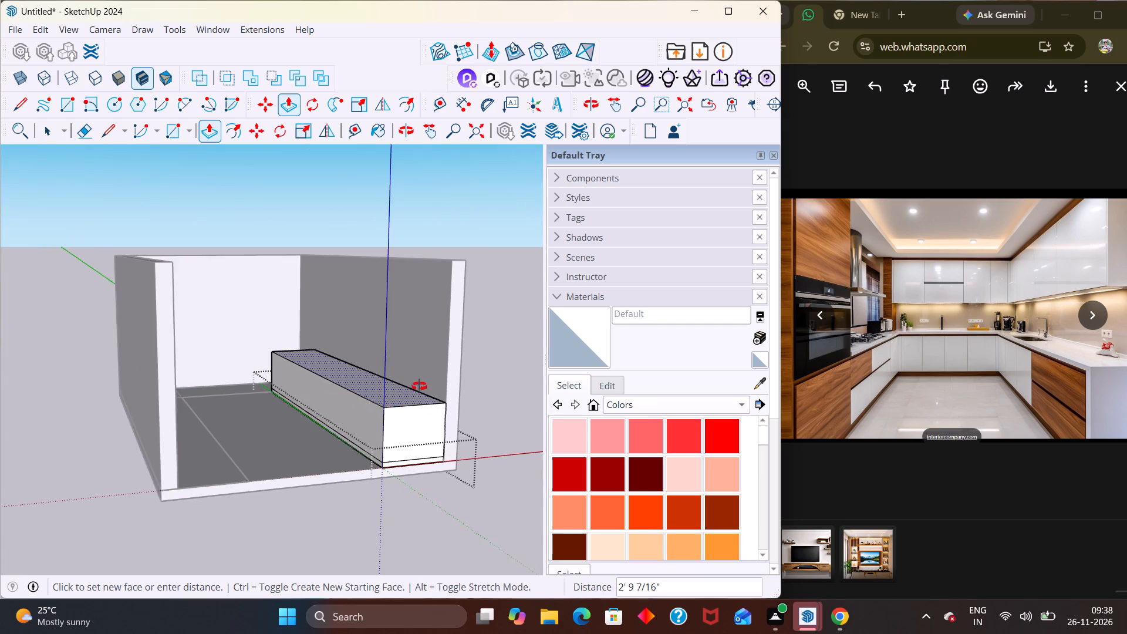
middle_drag(417, 387, 455, 352)
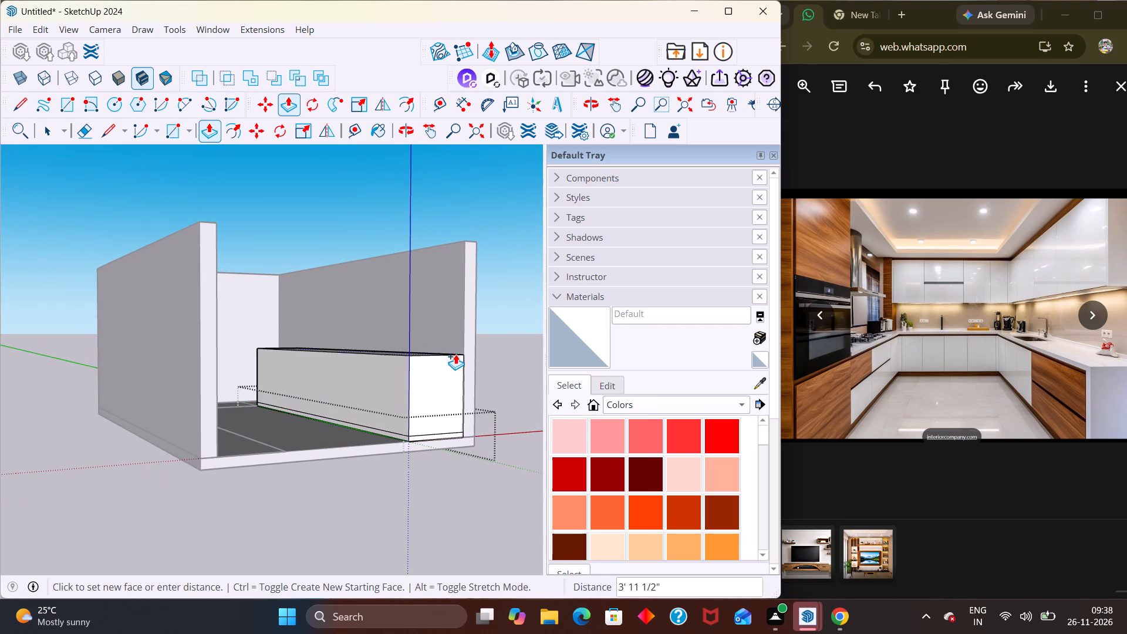
click(455, 352)
middle_drag(421, 387, 324, 433)
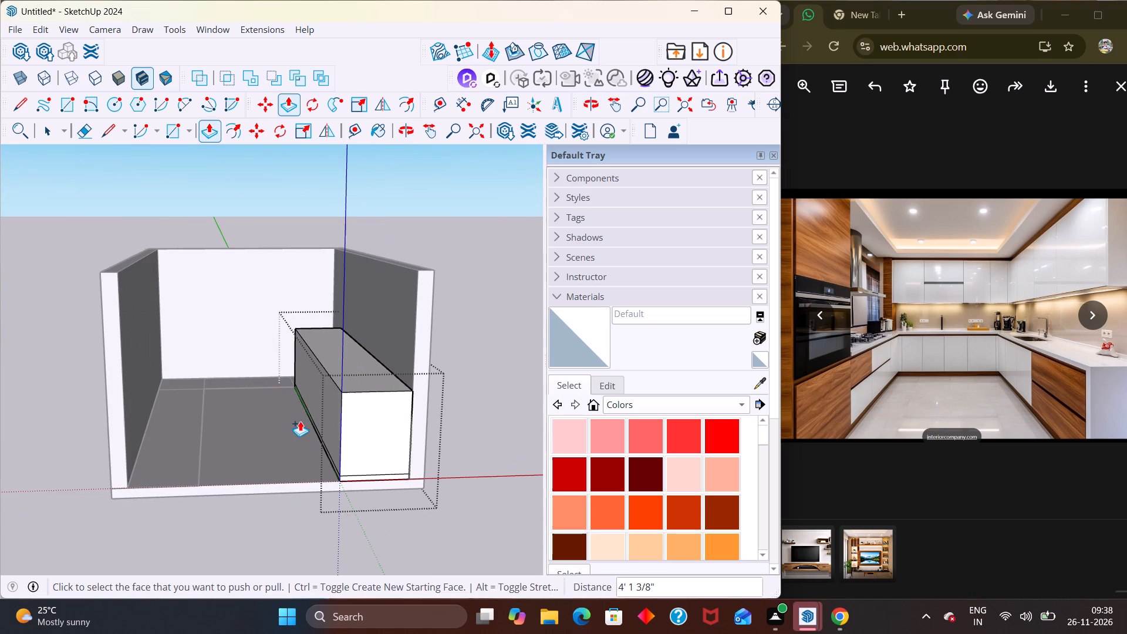
key(space)
middle_drag(259, 377, 236, 443)
click(458, 356)
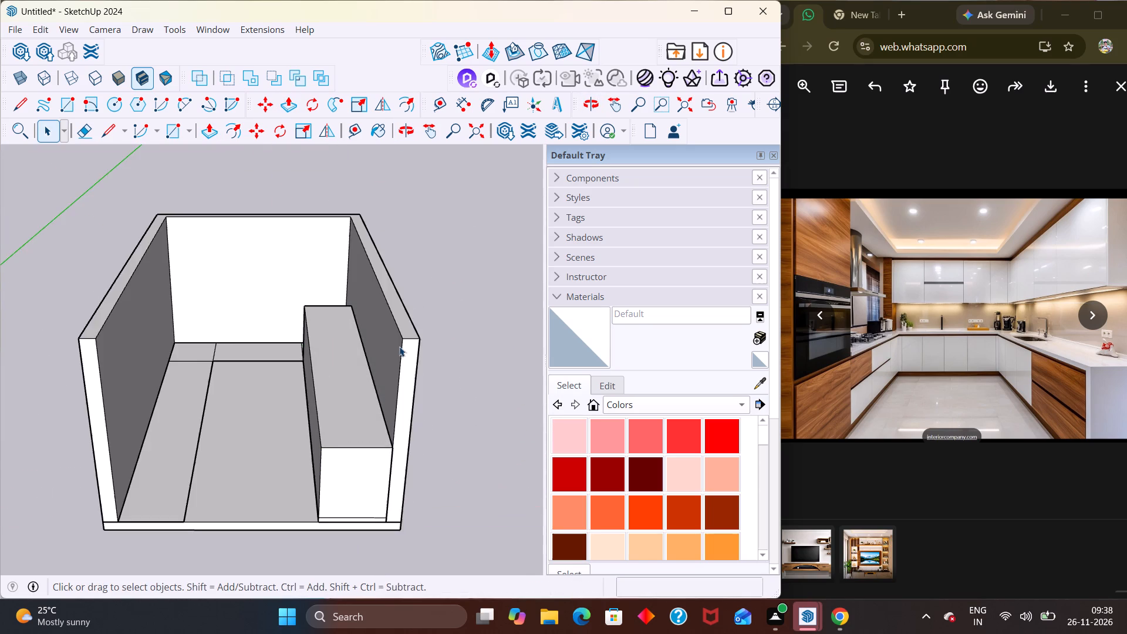
Open the left and back strip group and extrude the back strip's middle section to the right plinth's height, 3 1/4".
scroll(232, 347, up, 4)
click(262, 353)
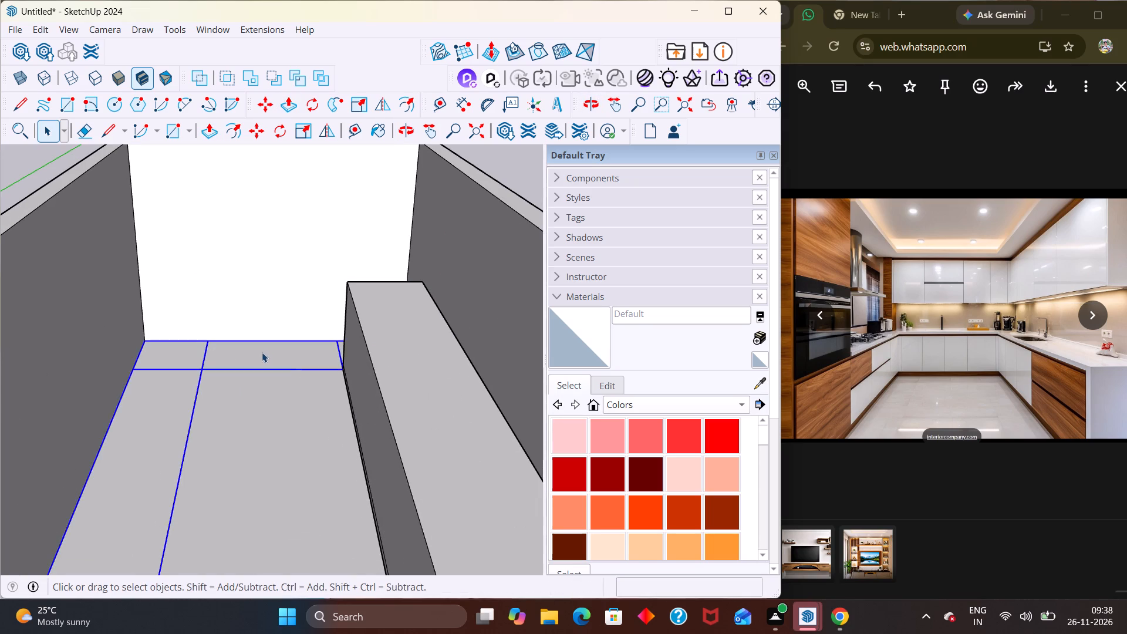
double_click(262, 352)
key(p)
click(262, 352)
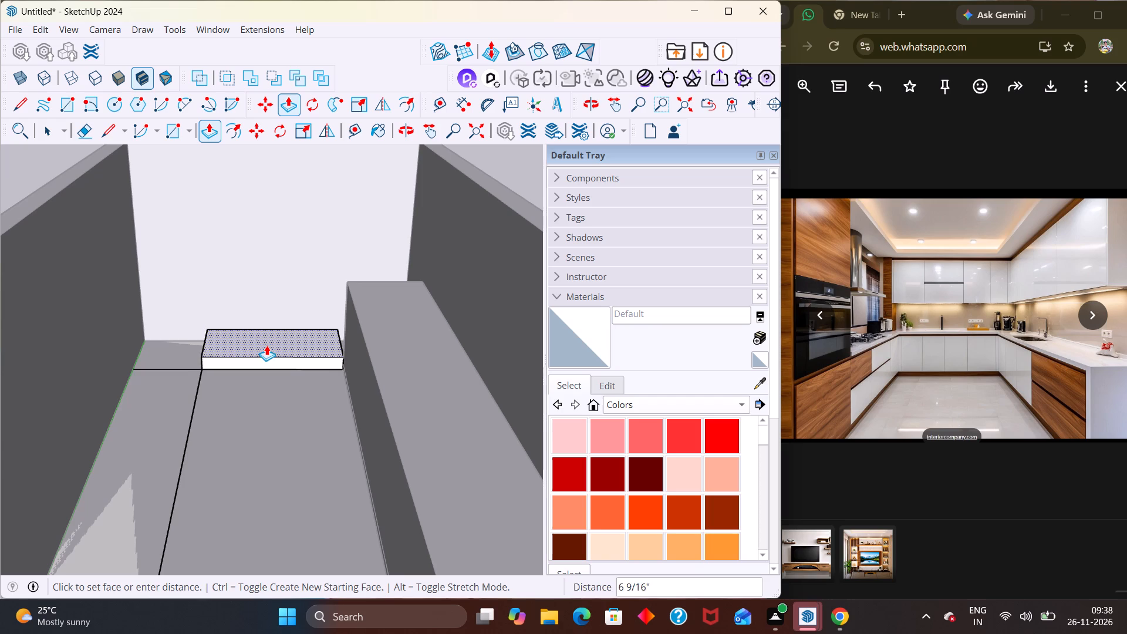
middle_drag(267, 348, 335, 292)
scroll(372, 390, up, 1)
scroll(372, 390, down, 1)
scroll(372, 390, up, 3)
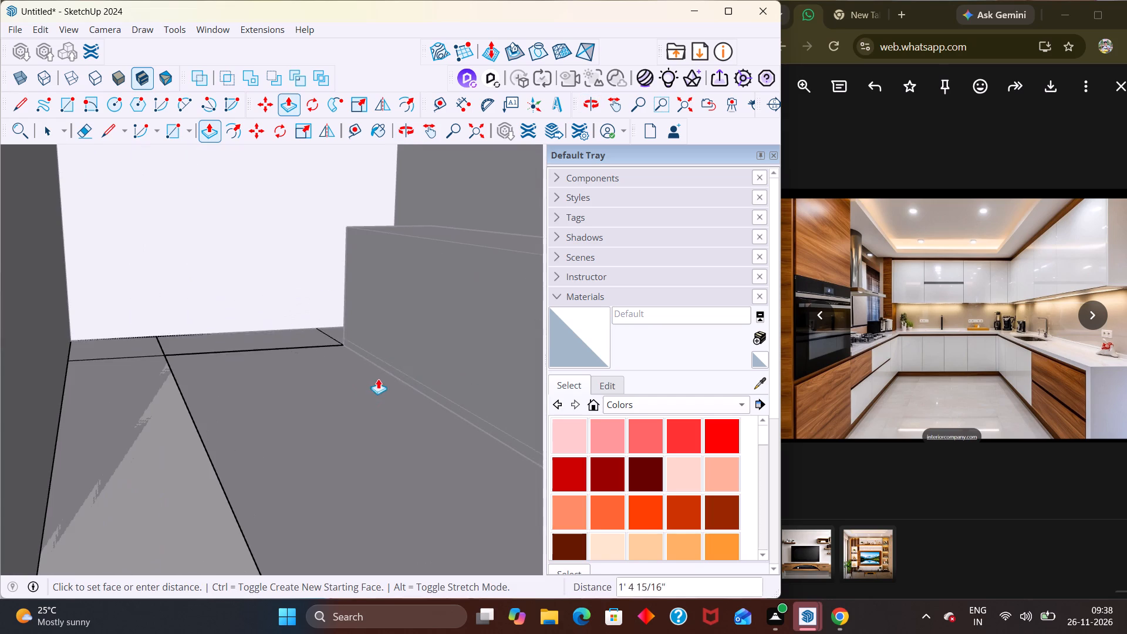
click(404, 376)
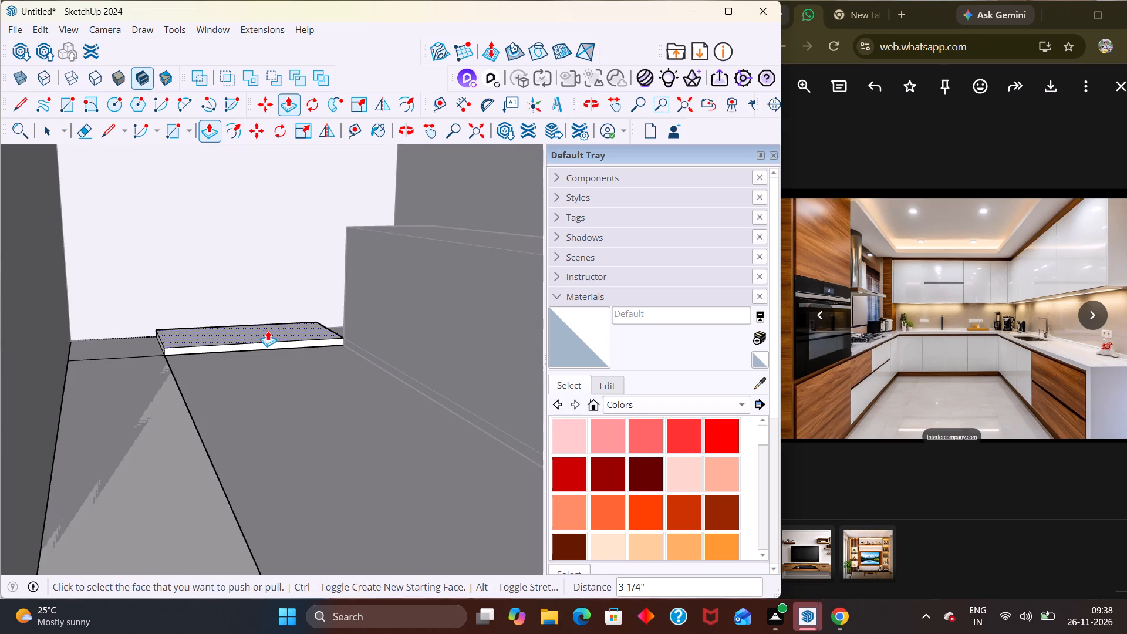
Extrude the back plinth's top 4' 1 3/8" as a separate section, level with the right cabinet.
click(268, 331)
middle_drag(268, 309, 251, 343)
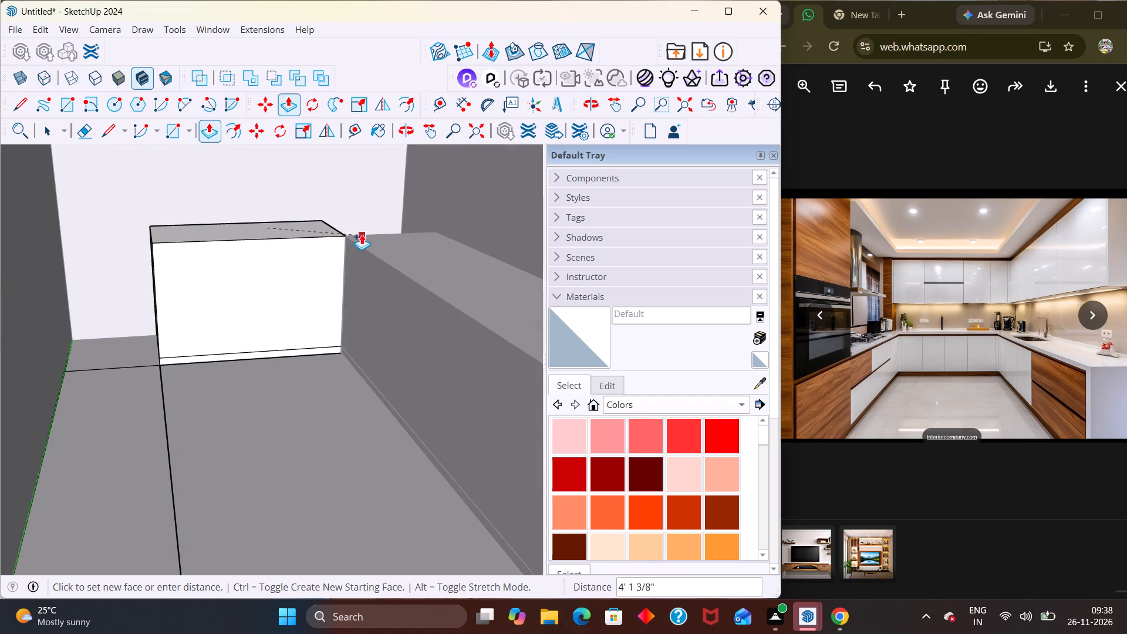
click(363, 252)
Extrude the back-left corner face in two stacked sections, matching the back cabinet's plinth line and top.
middle_drag(362, 269, 269, 282)
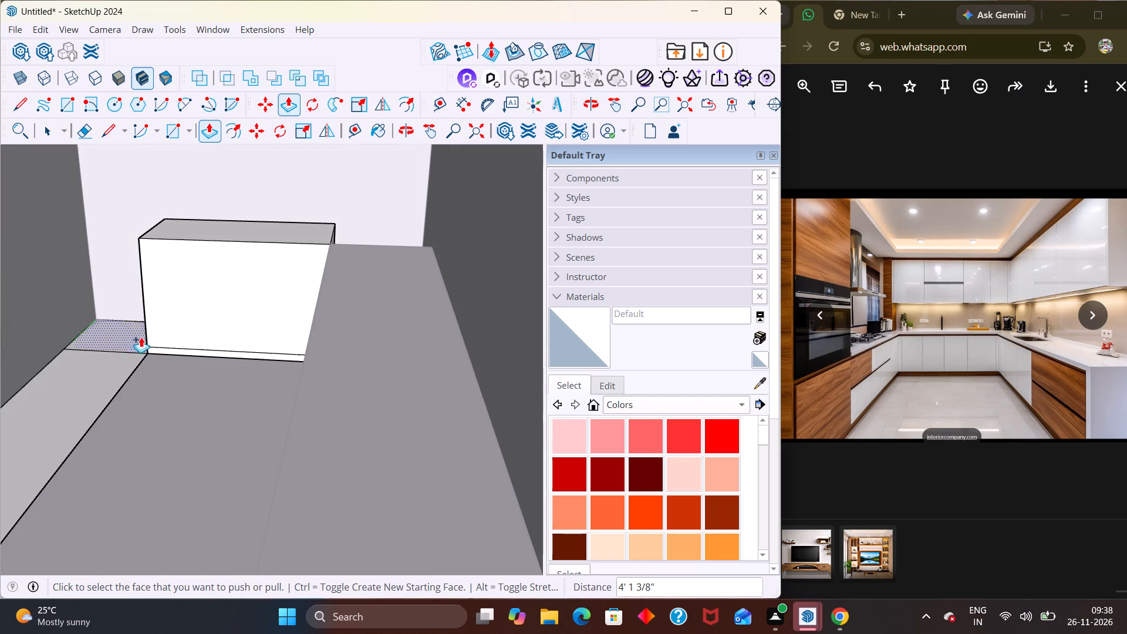
click(129, 338)
click(151, 347)
click(130, 331)
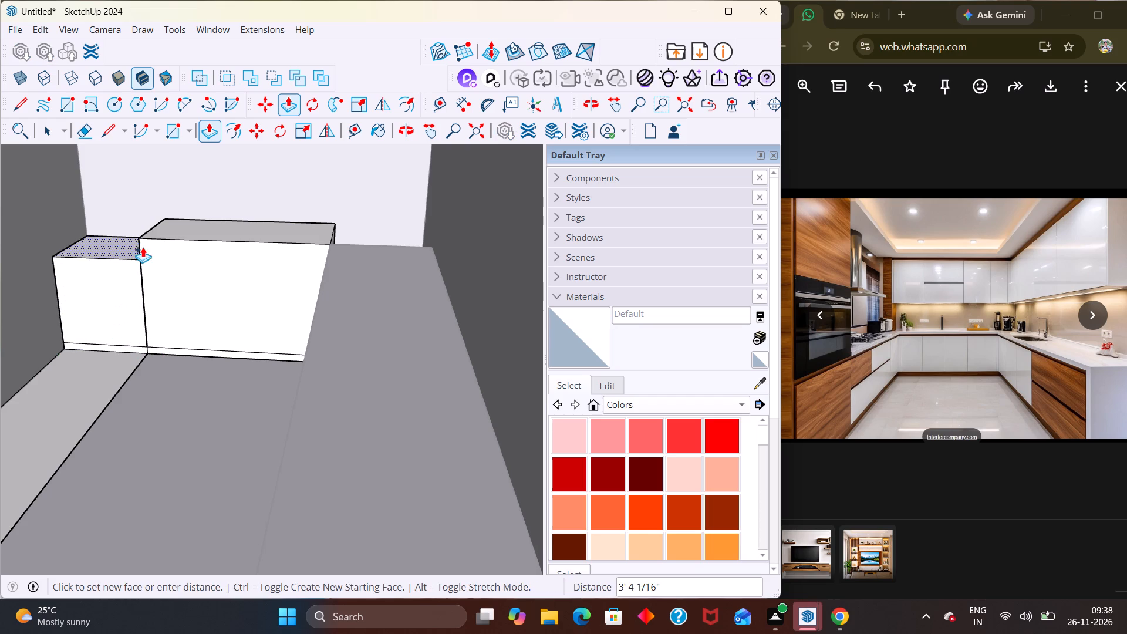
click(161, 243)
Extrude the left wall's strip in two stacked sections, a plinth and a cabinet body level with the back cabinet's top.
double_click(114, 365)
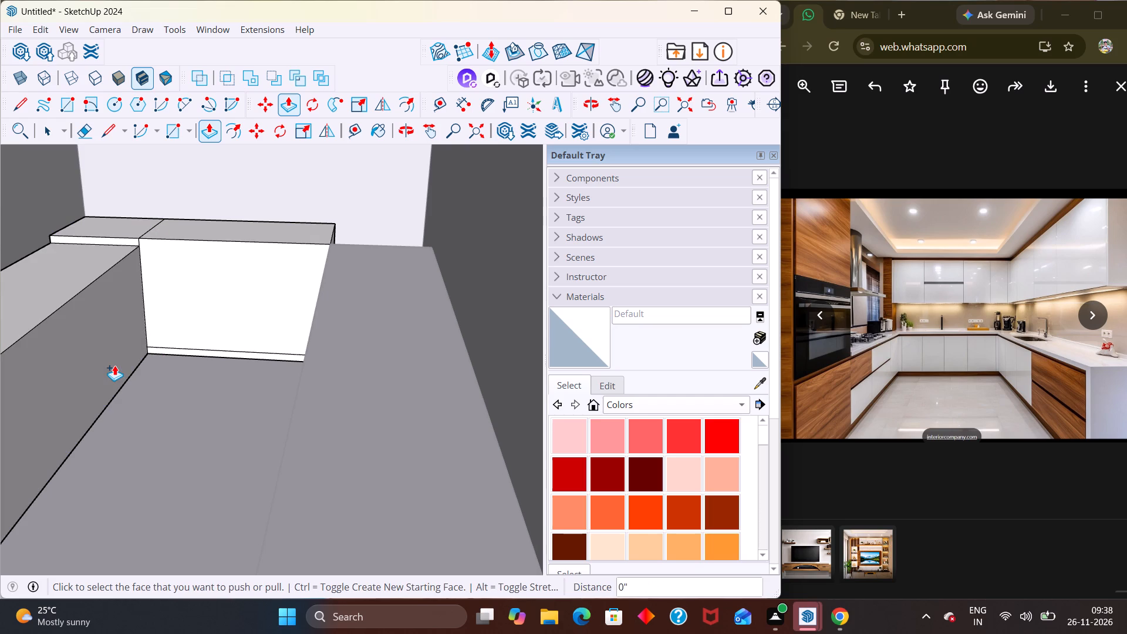
key(ctrl+z)
click(124, 371)
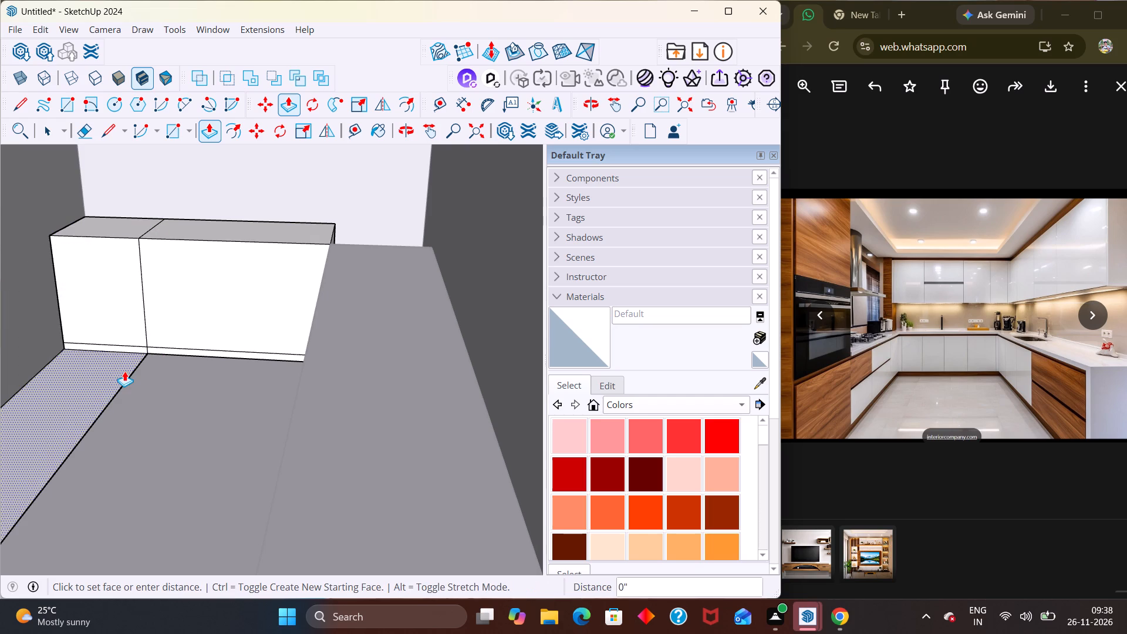
click(156, 346)
double_click(93, 362)
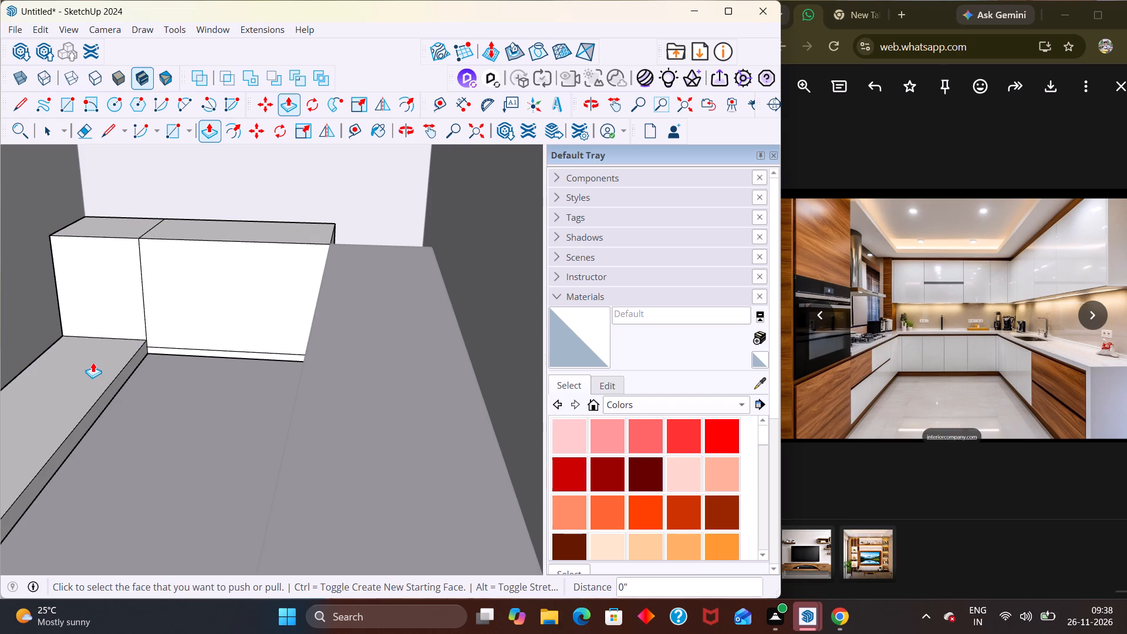
key(ctrl+z)
click(107, 366)
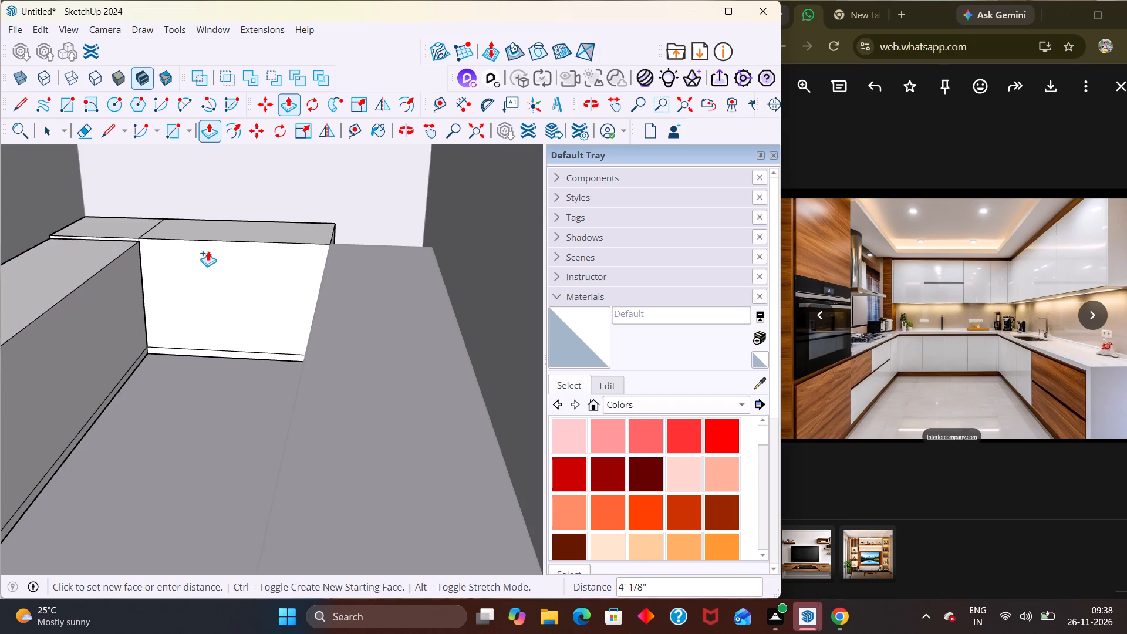
click(208, 241)
Extrude the back-right corner face upward 3 1/4" to match the plinth line of the back run.
scroll(277, 225, down, 10)
middle_drag(377, 227, 382, 355)
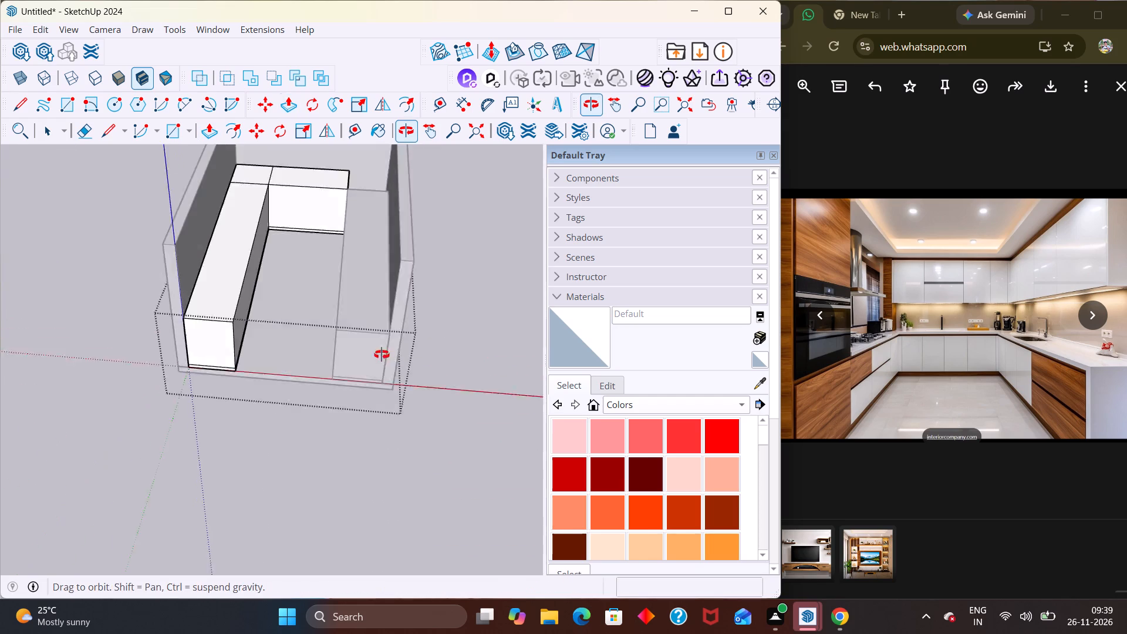
middle_drag(382, 355, 380, 453)
scroll(386, 184, up, 7)
middle_drag(399, 162, 367, 243)
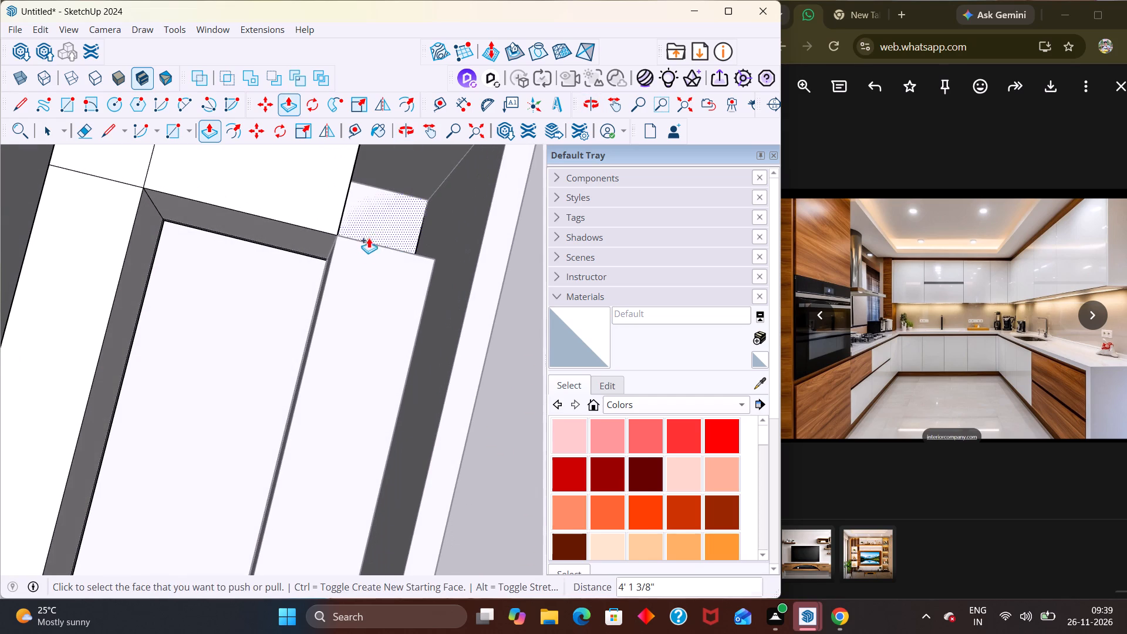
click(377, 225)
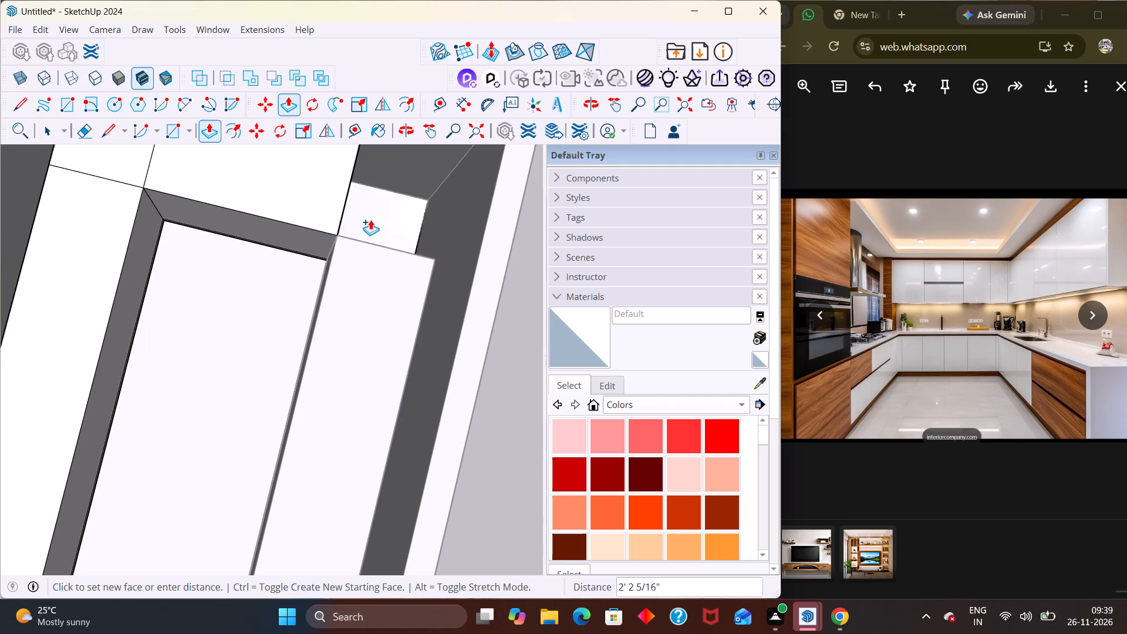
middle_drag(357, 230, 465, 160)
scroll(443, 191, up, 1)
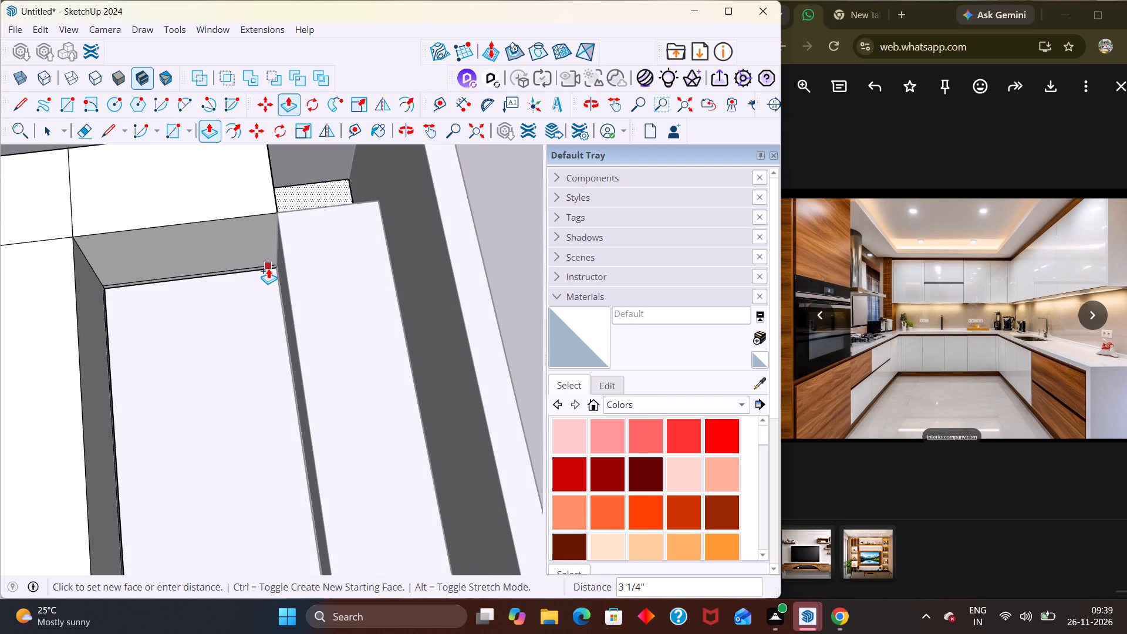
middle_drag(268, 268, 471, 179)
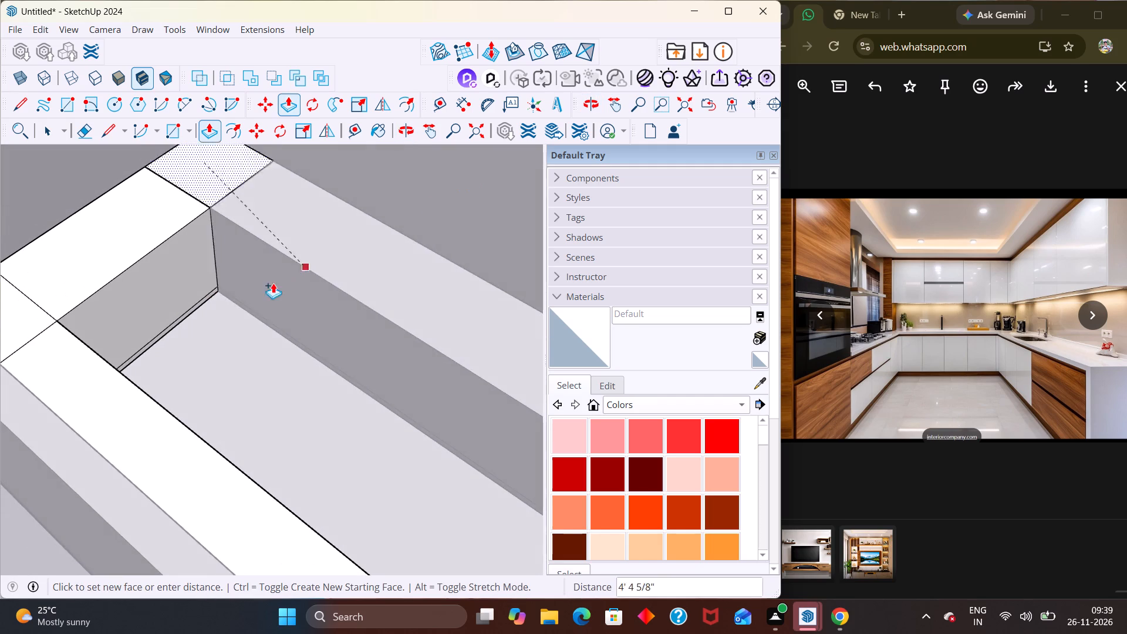
scroll(201, 290, up, 9)
click(237, 283)
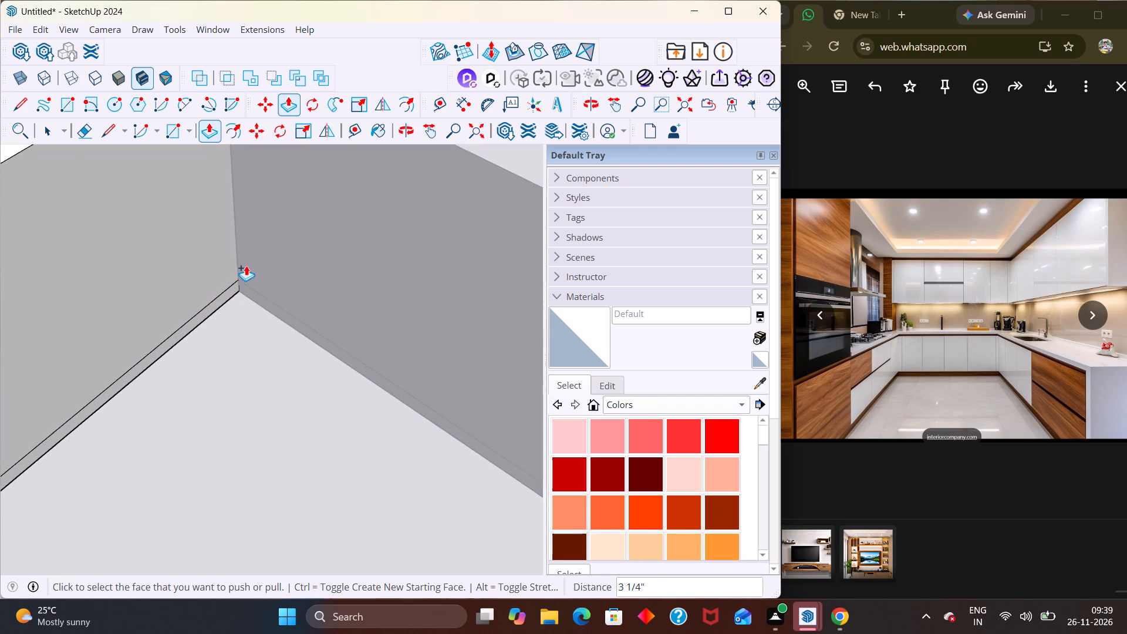
Extrude the back-right corner's plinth top 4' 1 3/8" level with the neighbouring cabinets, and leave the group.
scroll(247, 266, down, 6)
scroll(238, 186, down, 8)
middle_drag(259, 215, 197, 404)
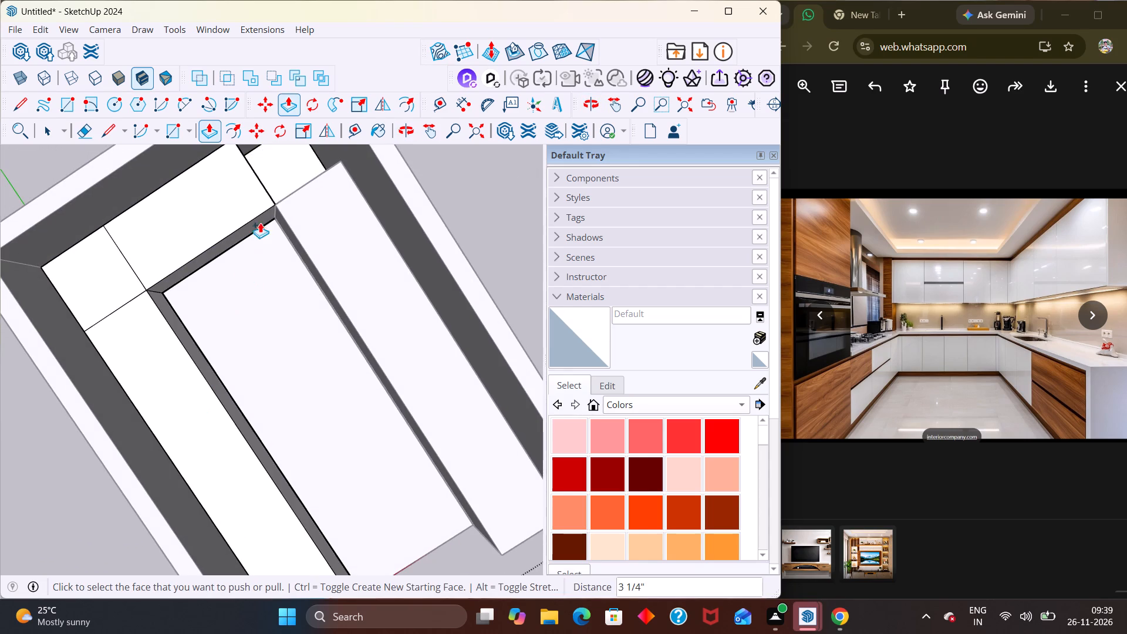
click(282, 182)
click(273, 207)
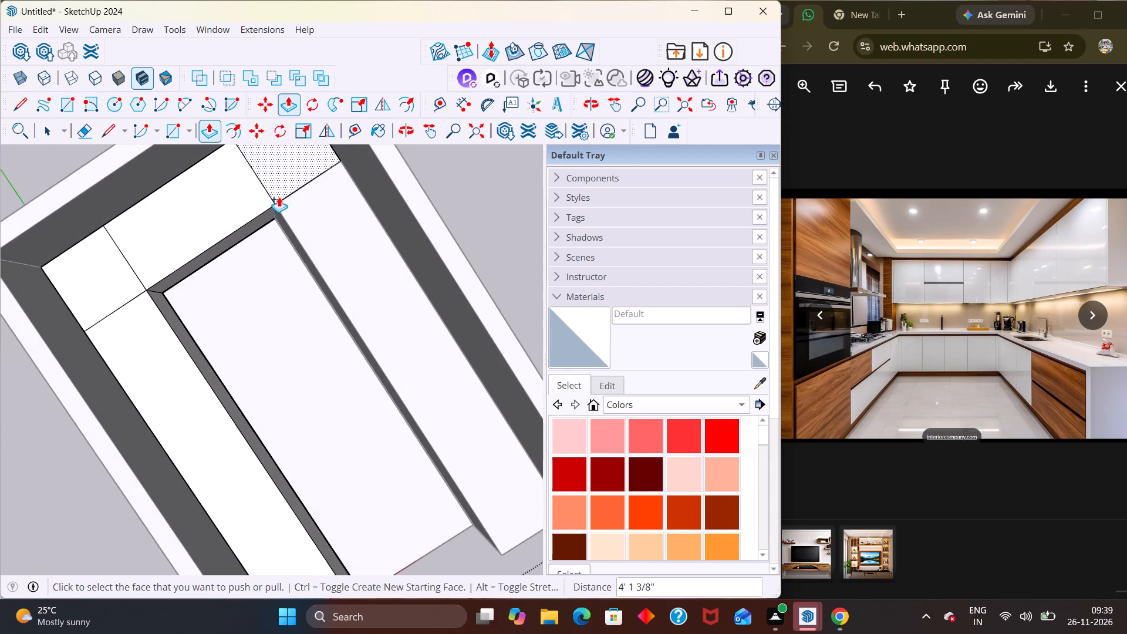
scroll(290, 187, down, 4)
scroll(295, 193, up, 1)
scroll(295, 193, down, 7)
key(space)
click(367, 183)
Examine the U-shaped cabinet blocks inside the room shell from above, from the front and from below.
middle_drag(347, 312, 311, 210)
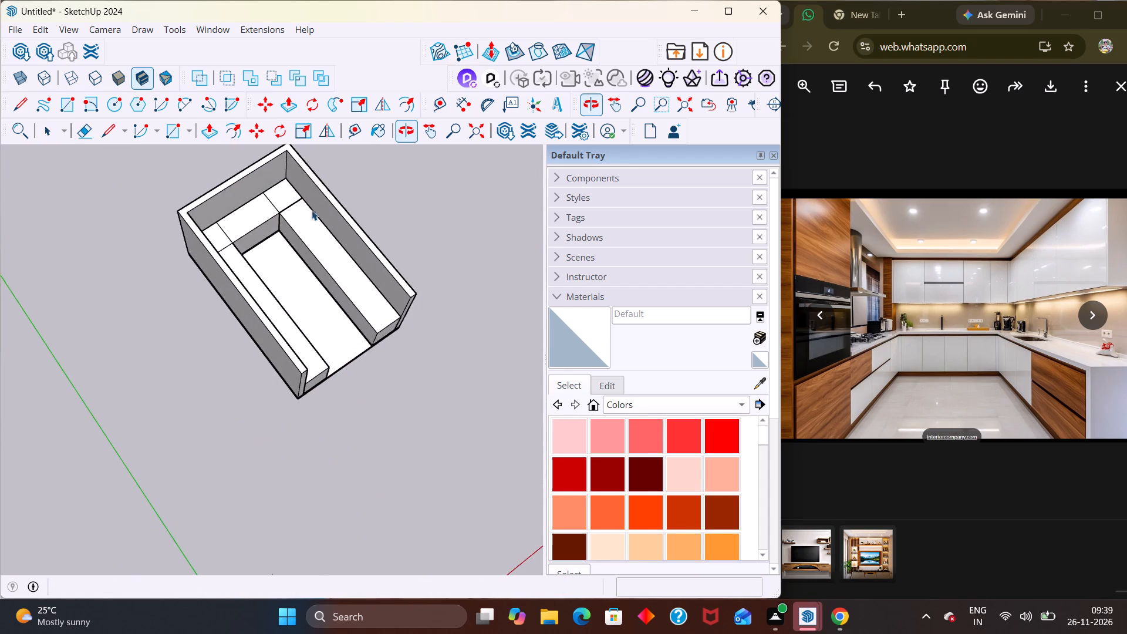
middle_drag(363, 301, 205, 224)
middle_drag(318, 259, 291, 186)
double_click(326, 225)
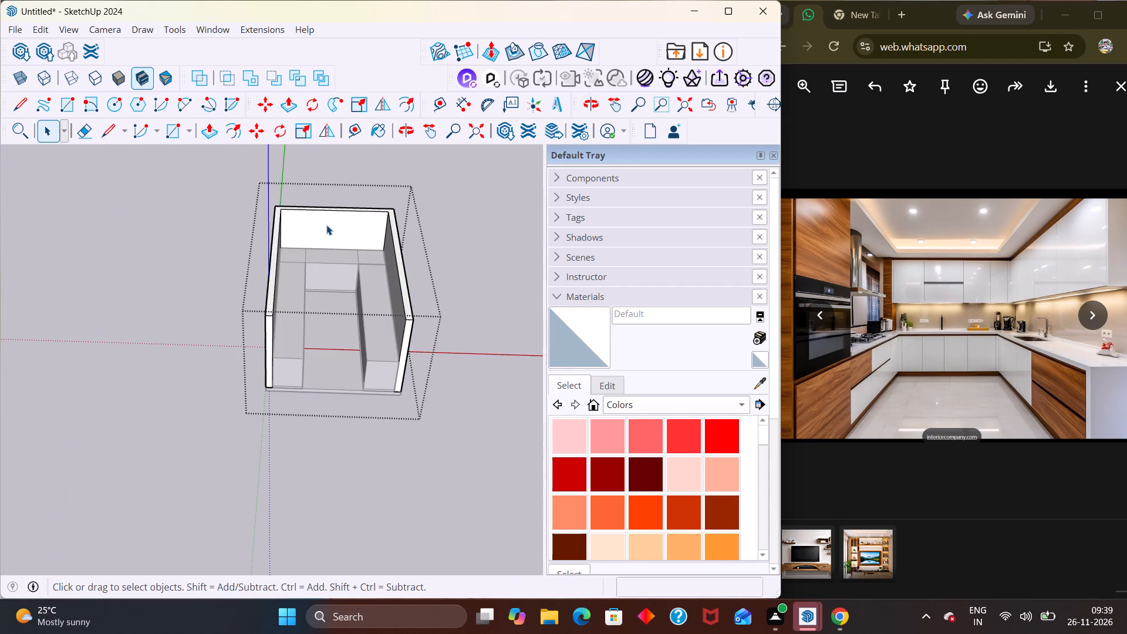
click(465, 286)
middle_drag(333, 303, 312, 209)
middle_drag(323, 295, 315, 245)
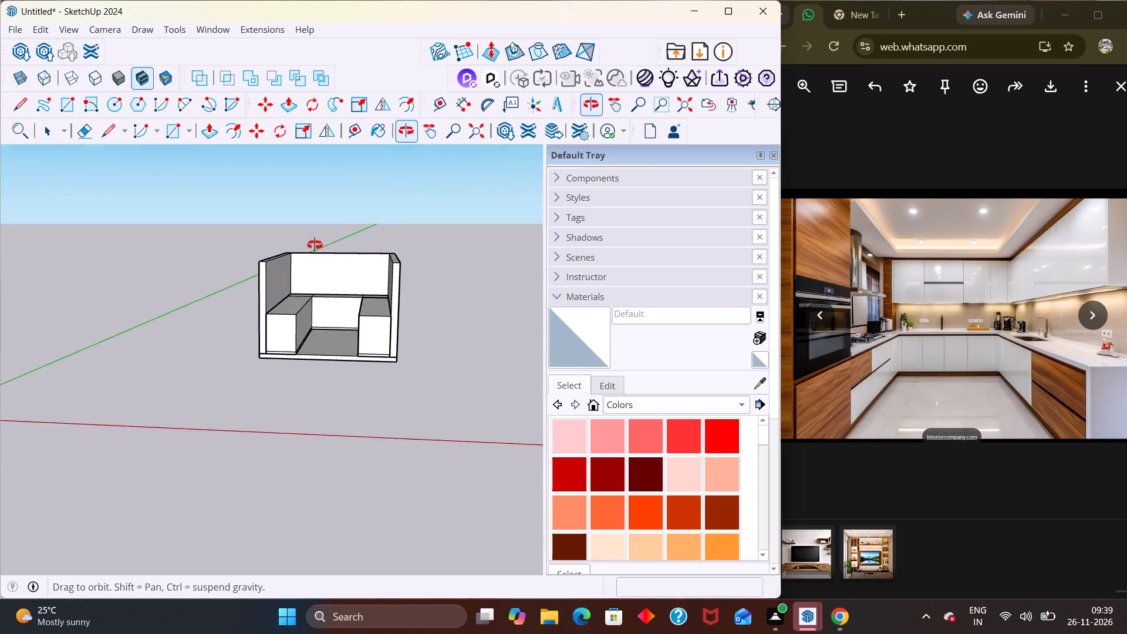
middle_drag(315, 245, 315, 242)
scroll(315, 241, up, 6)
scroll(313, 323, down, 2)
middle_drag(332, 409, 350, 324)
scroll(343, 330, up, 2)
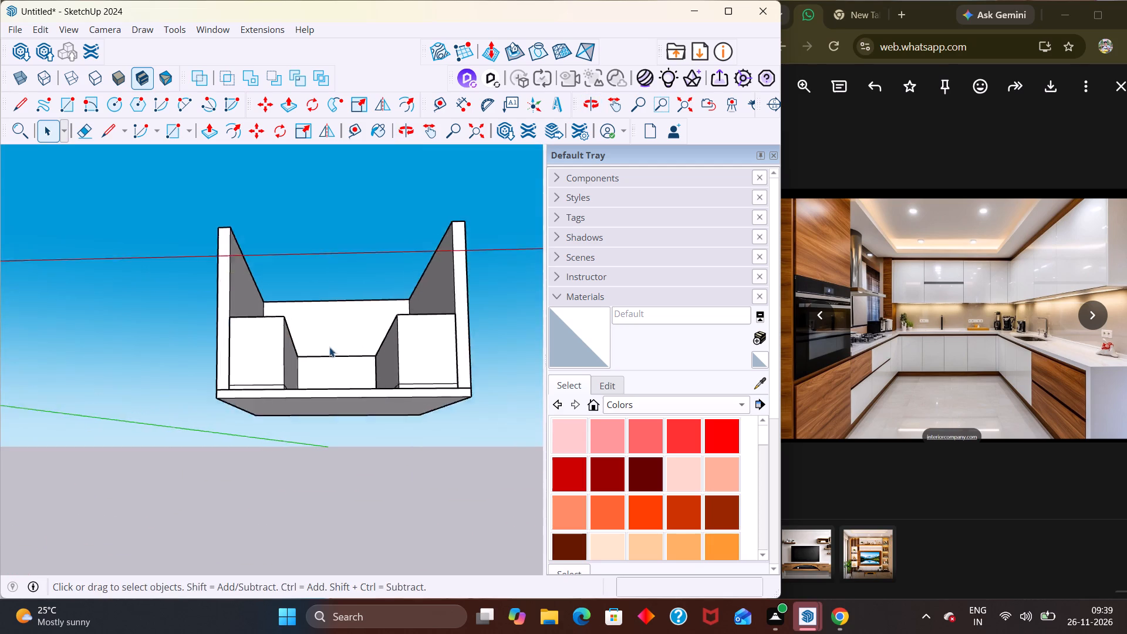
Examine the U-shaped base cabinet blocks inside the room shell from the front, the side and above.
scroll(329, 347, up, 2)
middle_drag(328, 387, 311, 480)
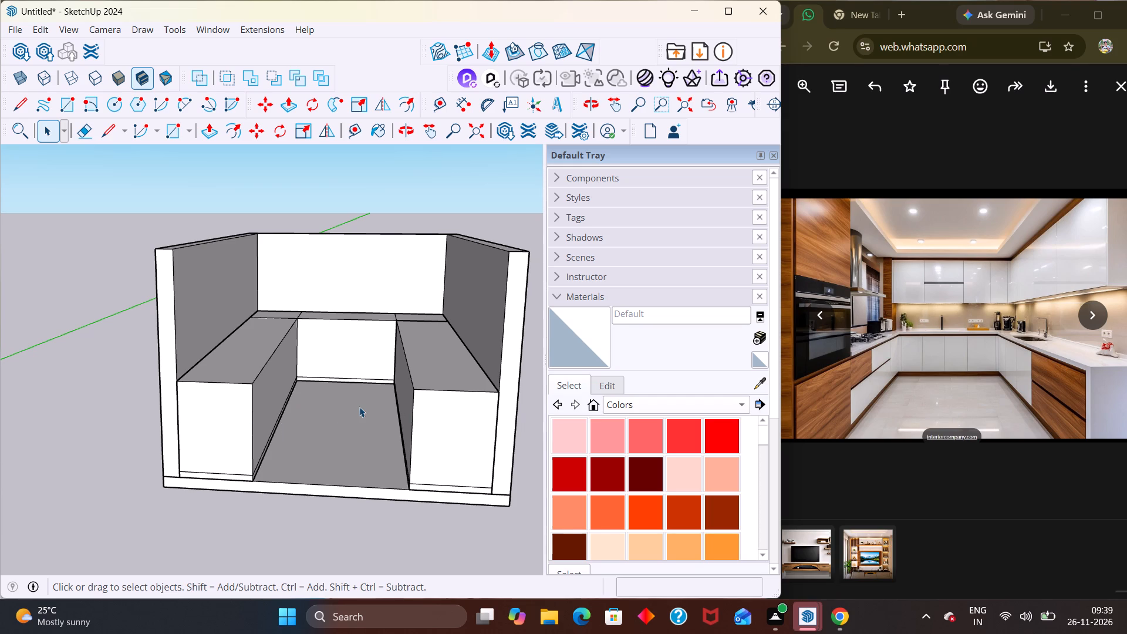
scroll(359, 407, down, 1)
scroll(359, 407, up, 1)
scroll(359, 407, down, 1)
scroll(366, 404, up, 1)
scroll(366, 404, down, 1)
middle_drag(370, 413, 267, 456)
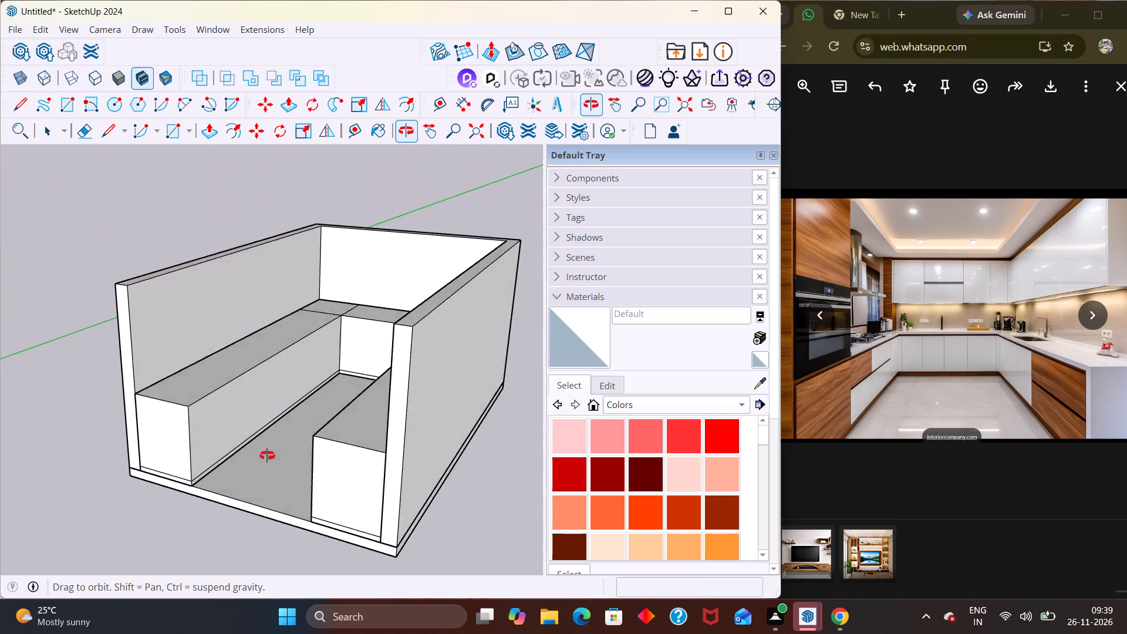
middle_drag(267, 456, 286, 519)
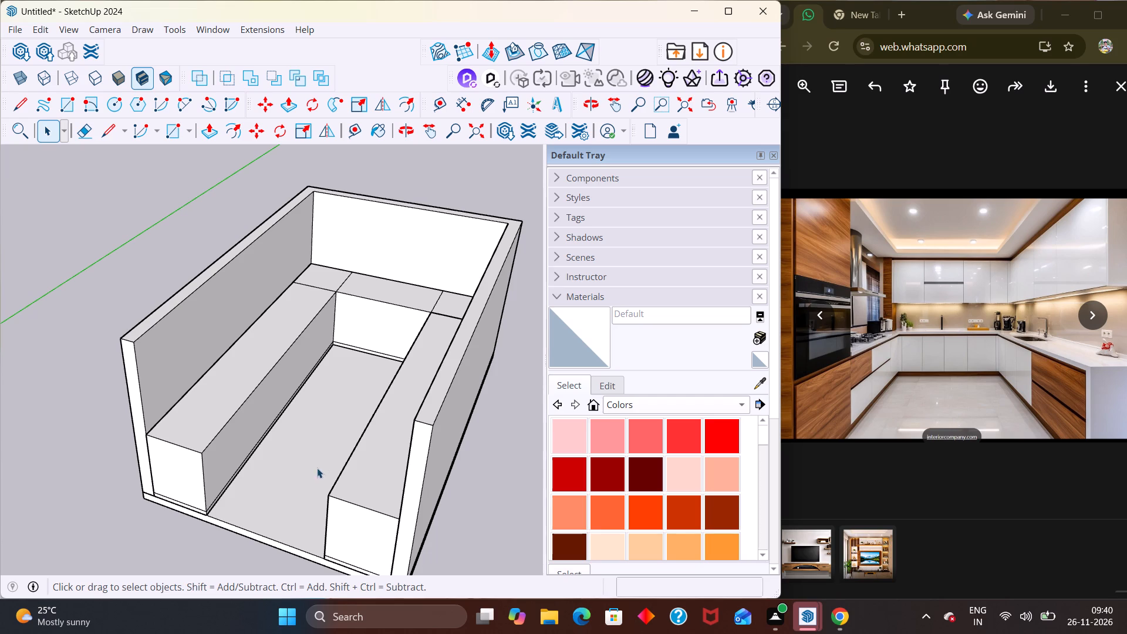
scroll(324, 463, down, 3)
middle_drag(325, 463, 441, 441)
middle_drag(376, 467, 377, 497)
scroll(377, 497, up, 1)
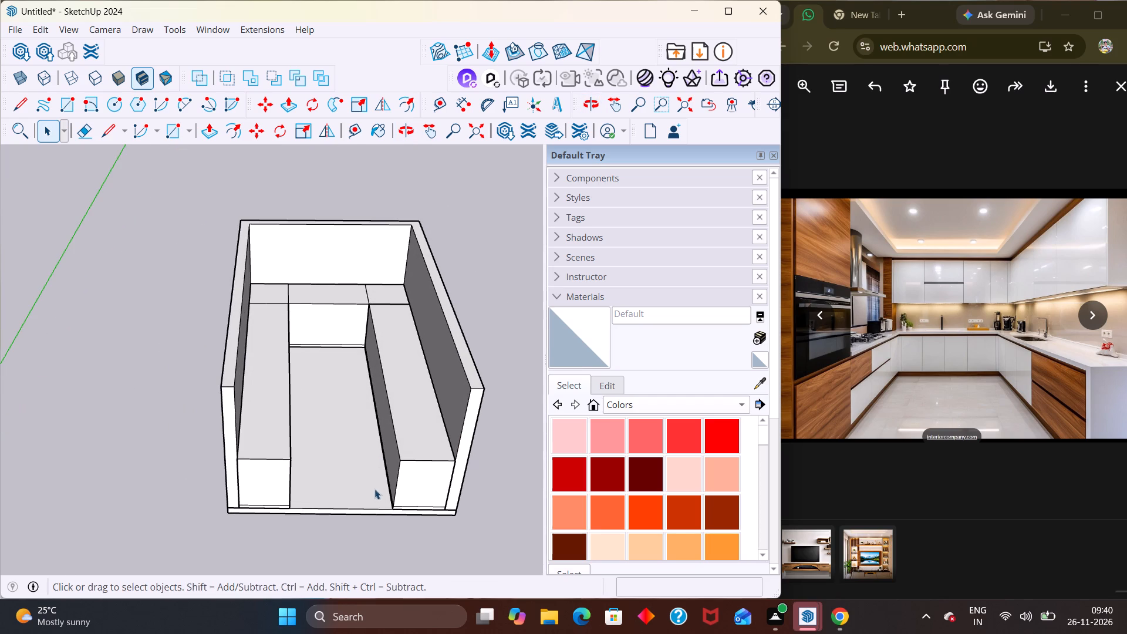
middle_drag(386, 448, 355, 463)
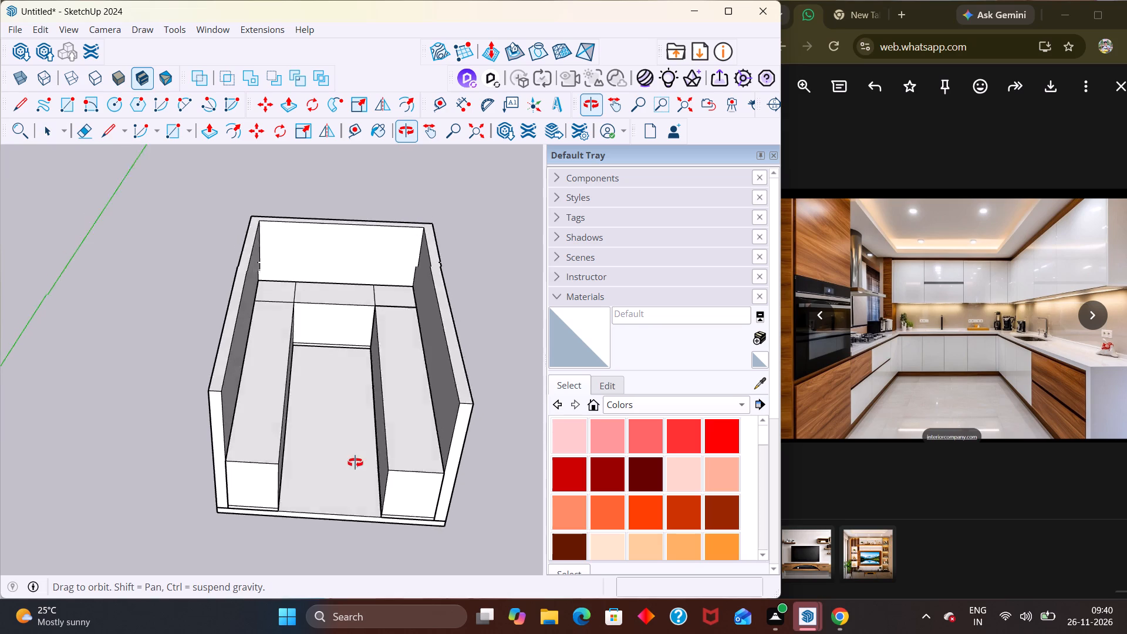
middle_drag(355, 463, 342, 468)
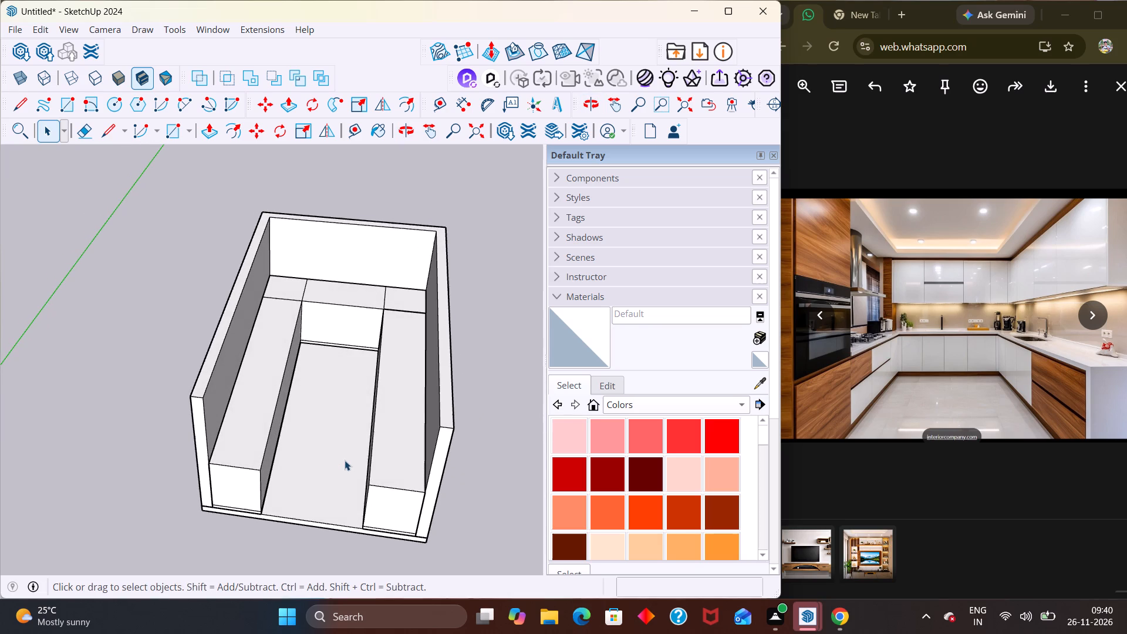
Undo the base cabinet modelling step by step, back to the bare room shell without any blocks or floor strips.
key(ctrl+z)
key(ctrl+z)
key(ctrl+z)
key(ctrl+z)
key(ctrl+z)
key(ctrl+z)
key(ctrl+z)
key(ctrl+z)
key(ctrl+z)
key(ctrl+z)
key(ctrl+z)
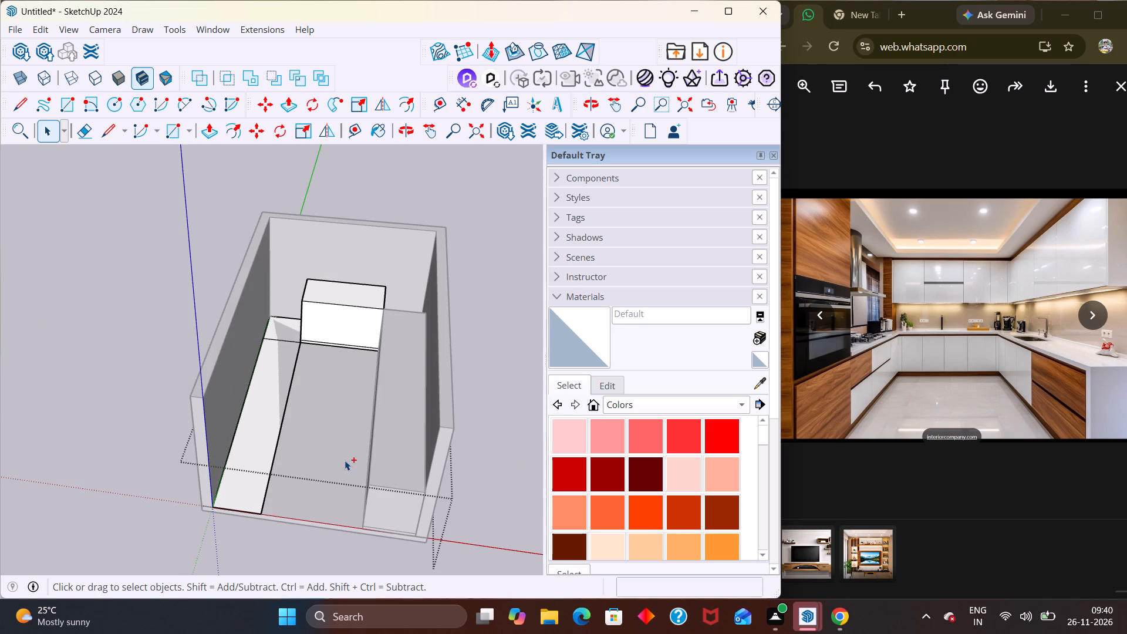
key(ctrl+z)
key(ctrl+z)
key(ctrl+z)
key(ctrl+z)
key(ctrl+z)
key(ctrl+z)
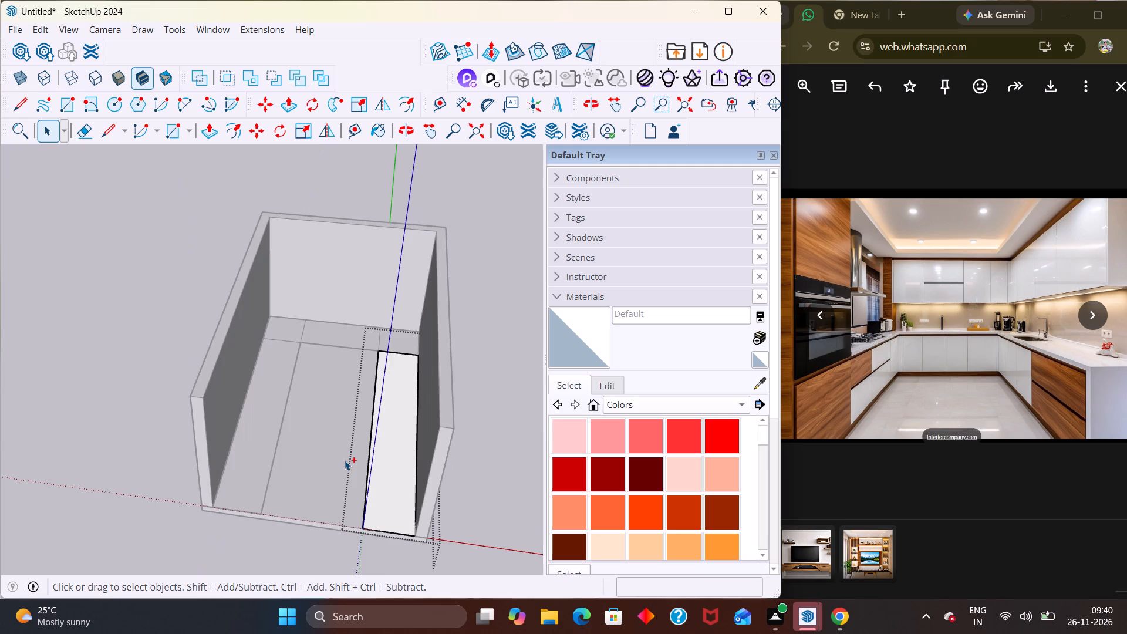
key(ctrl+z)
key(ctrl+z)
key(ctrl+z)
key(ctrl+z)
key(ctrl+z)
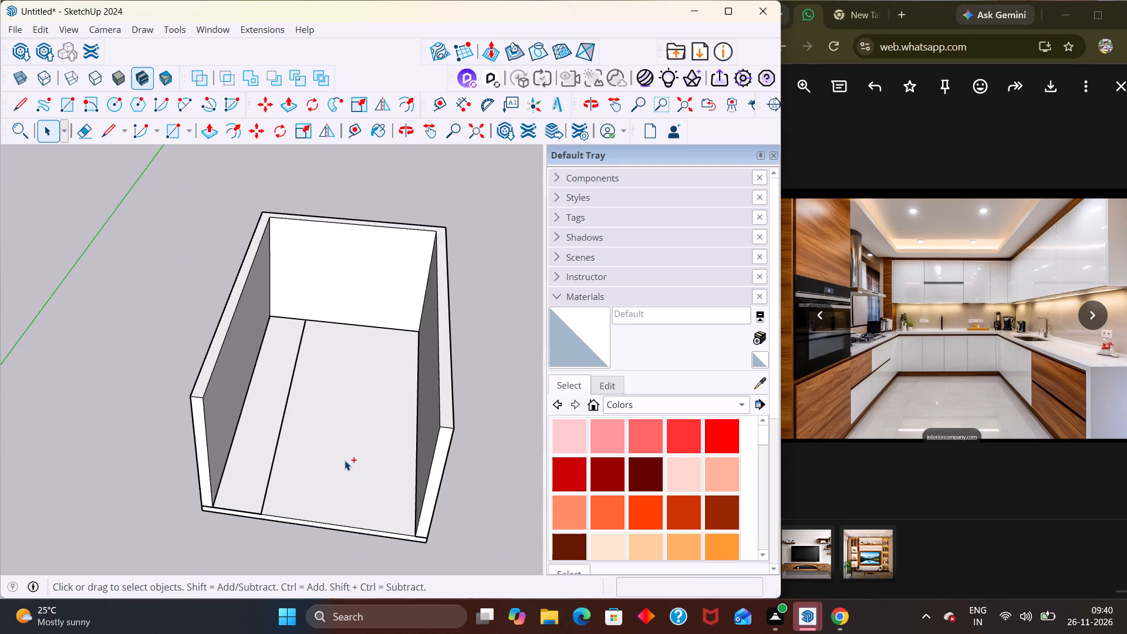
key(ctrl+z)
key(space)
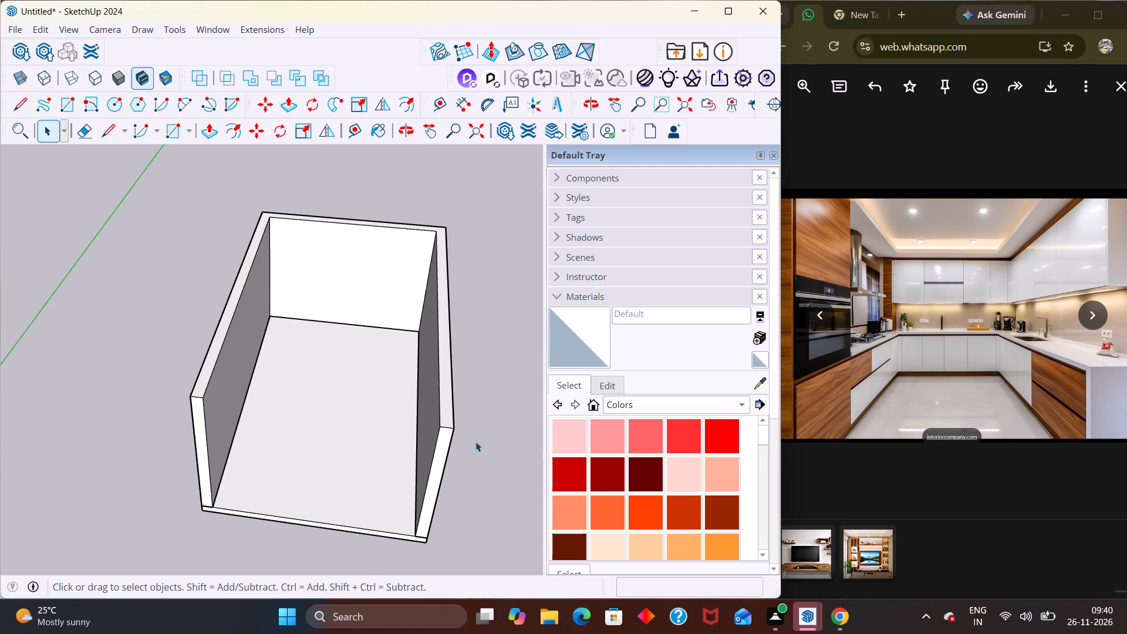
click(475, 441)
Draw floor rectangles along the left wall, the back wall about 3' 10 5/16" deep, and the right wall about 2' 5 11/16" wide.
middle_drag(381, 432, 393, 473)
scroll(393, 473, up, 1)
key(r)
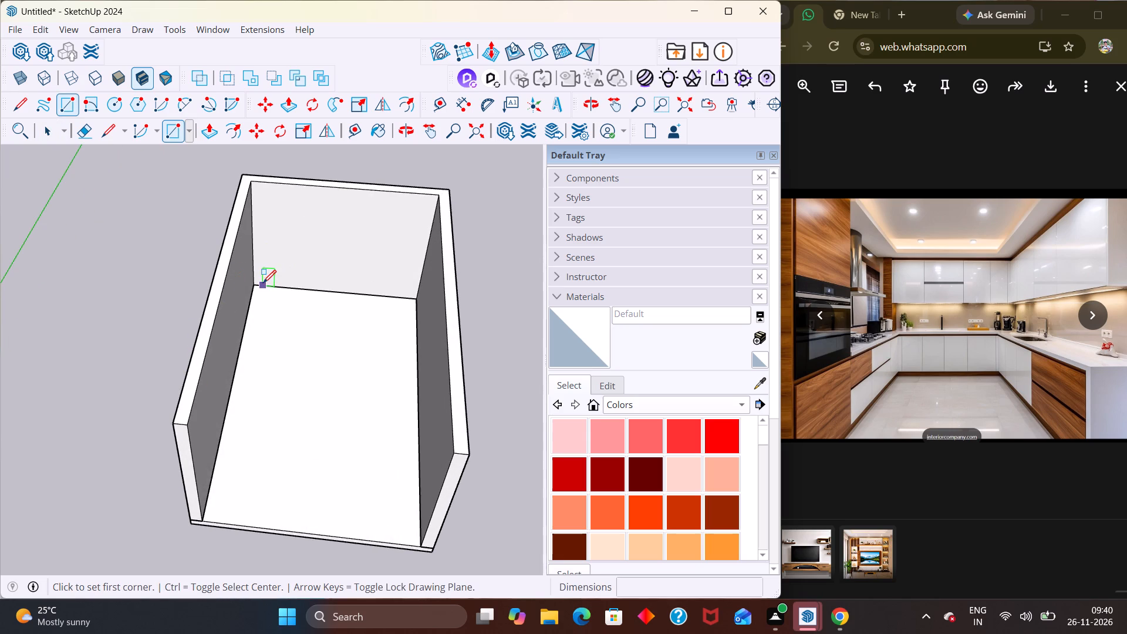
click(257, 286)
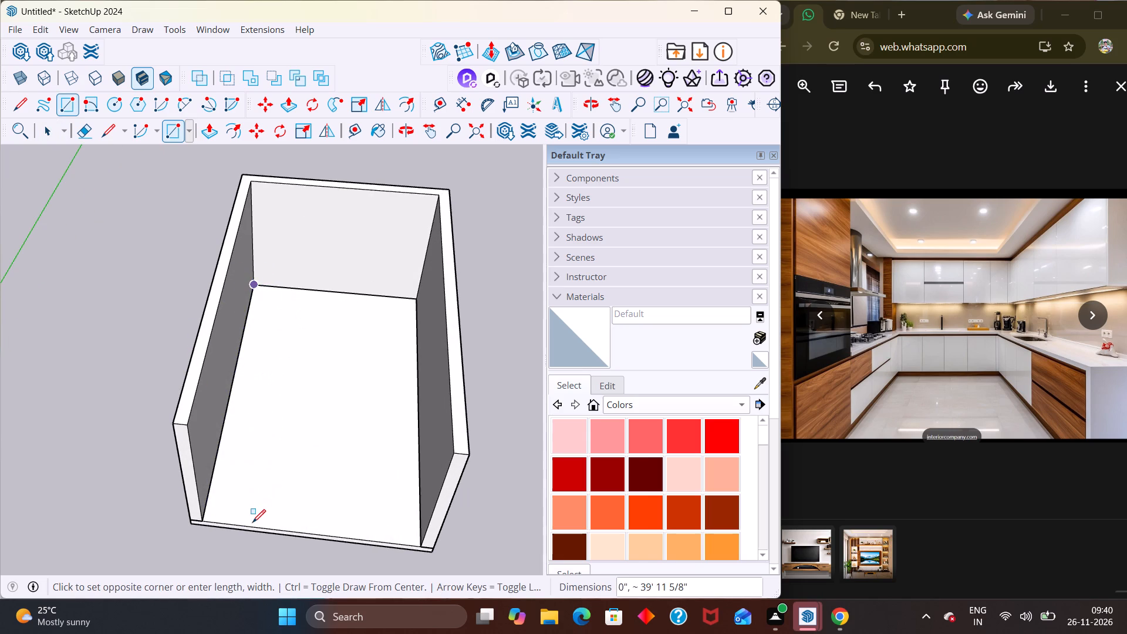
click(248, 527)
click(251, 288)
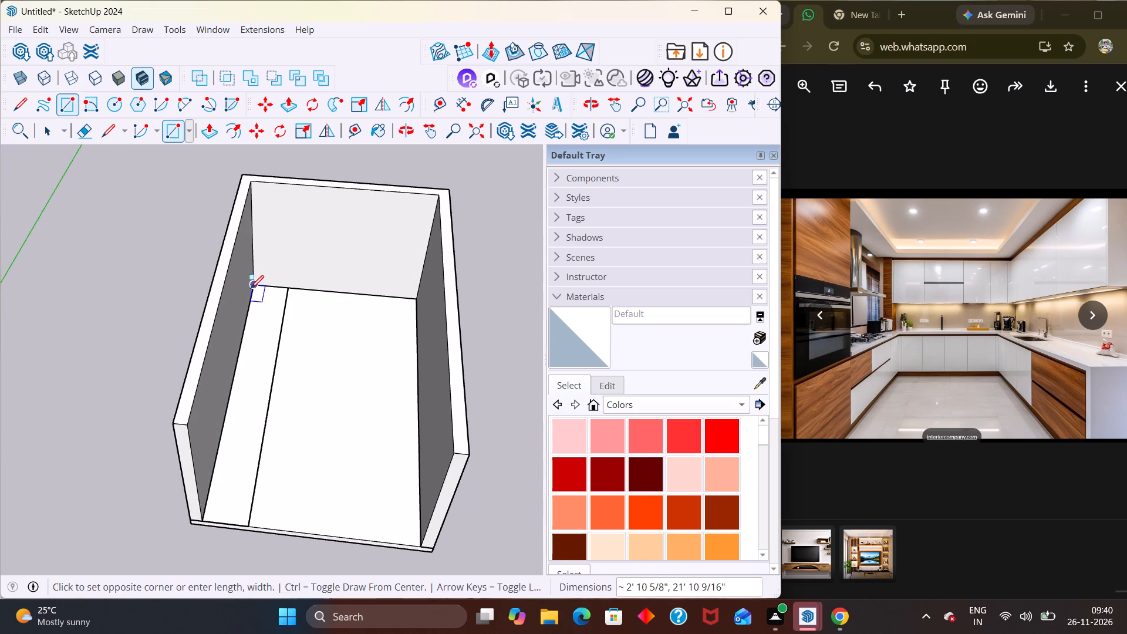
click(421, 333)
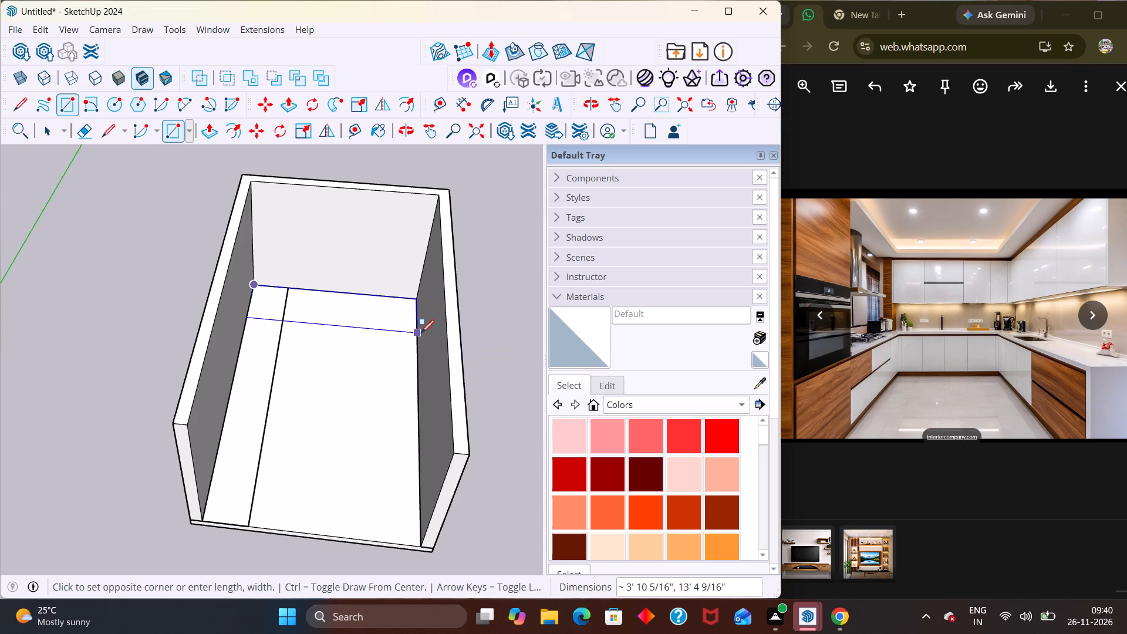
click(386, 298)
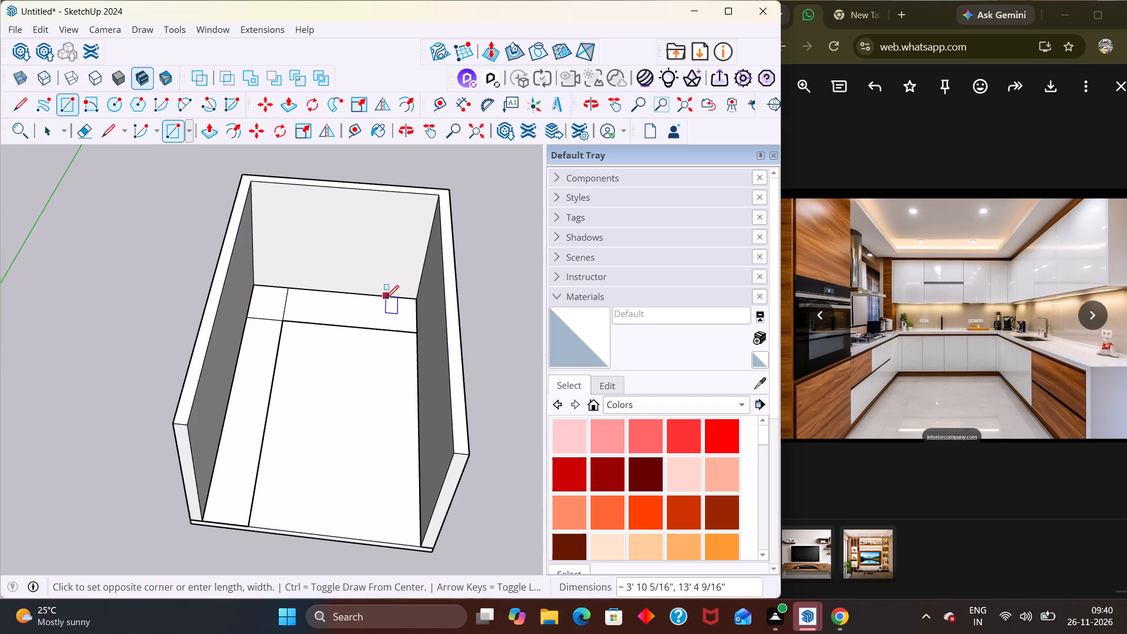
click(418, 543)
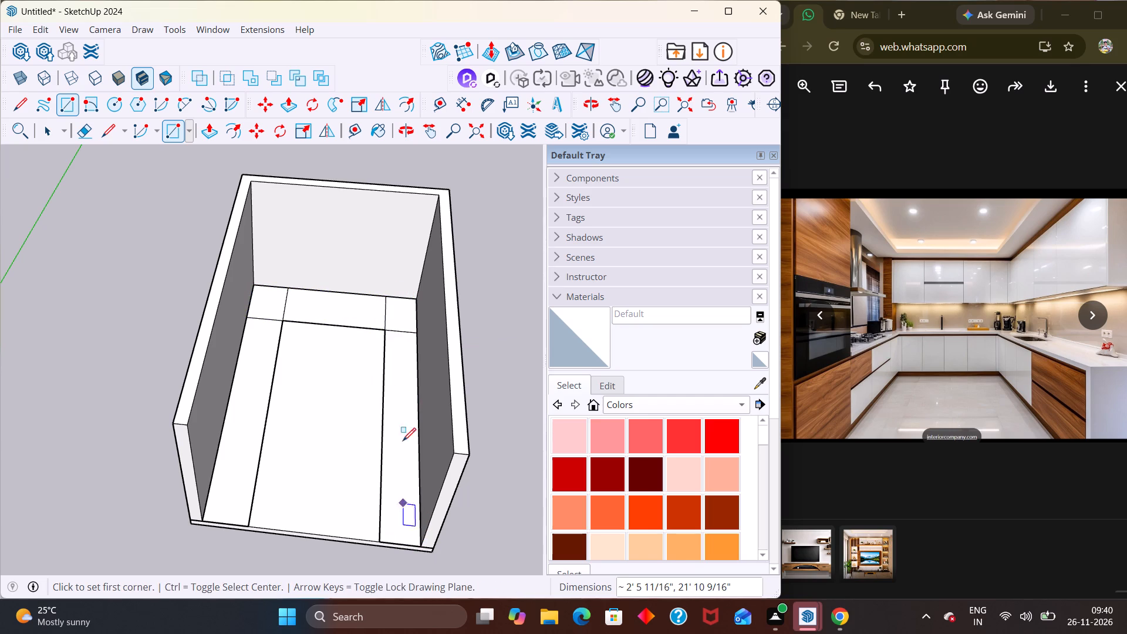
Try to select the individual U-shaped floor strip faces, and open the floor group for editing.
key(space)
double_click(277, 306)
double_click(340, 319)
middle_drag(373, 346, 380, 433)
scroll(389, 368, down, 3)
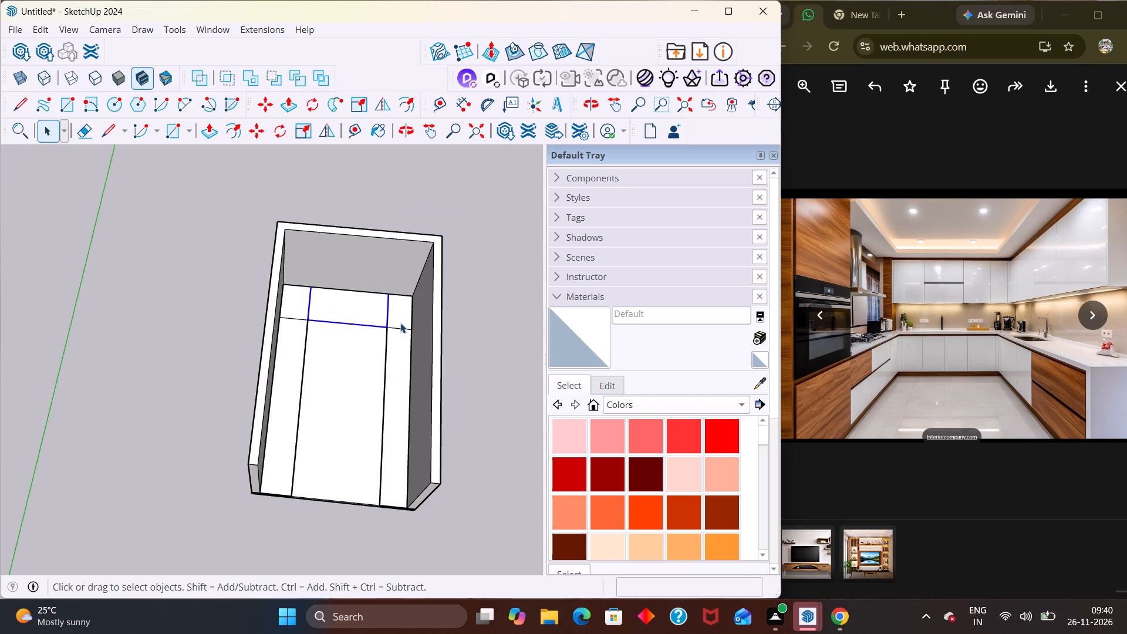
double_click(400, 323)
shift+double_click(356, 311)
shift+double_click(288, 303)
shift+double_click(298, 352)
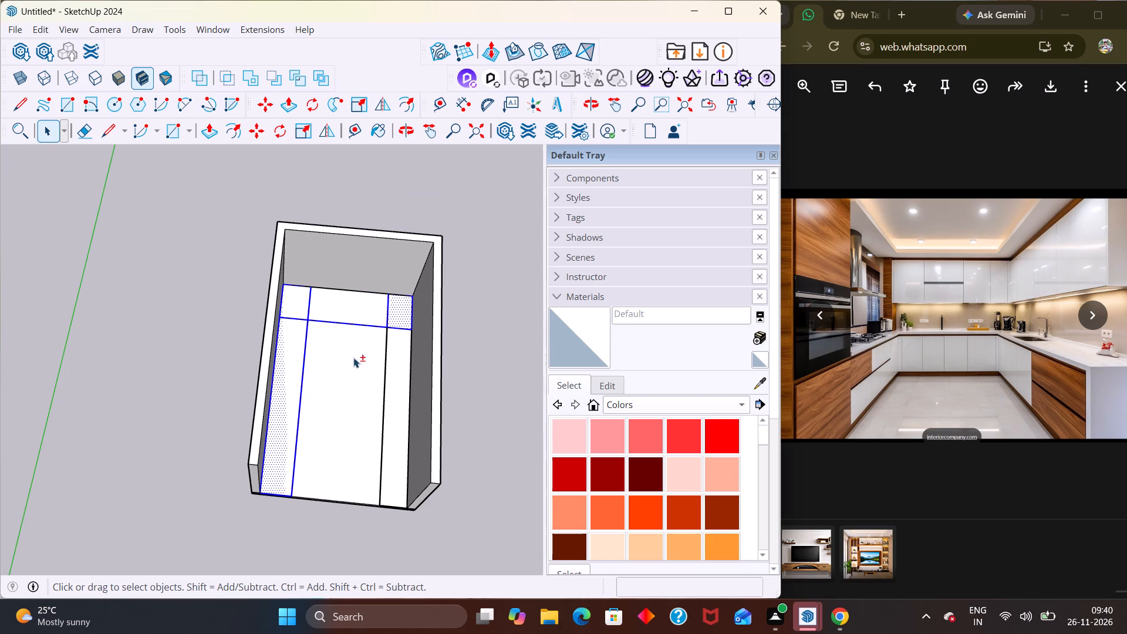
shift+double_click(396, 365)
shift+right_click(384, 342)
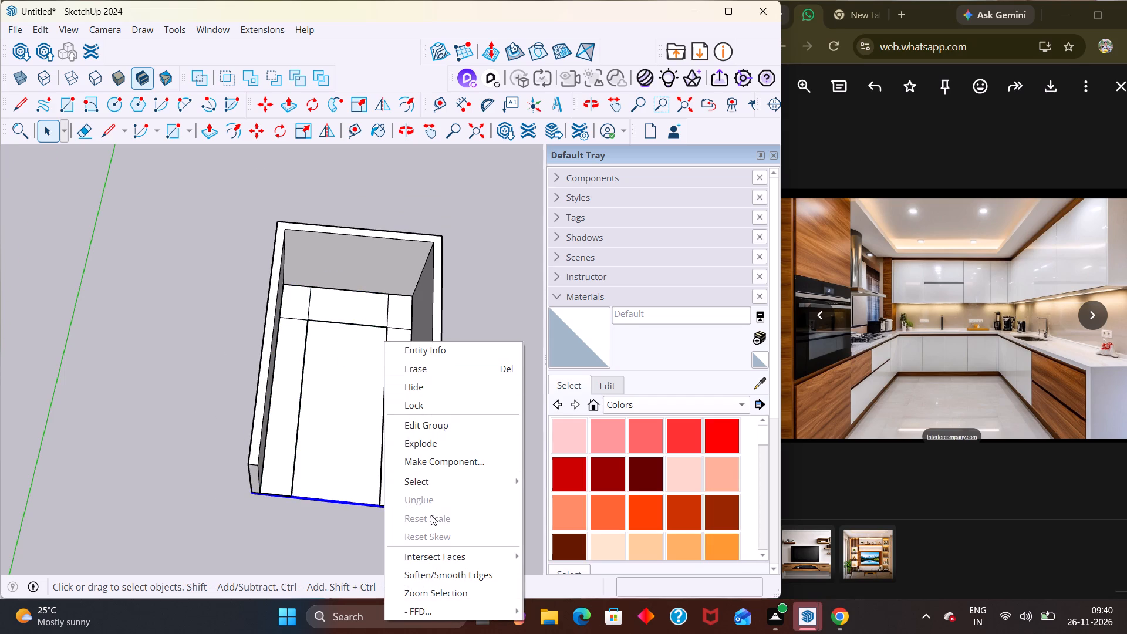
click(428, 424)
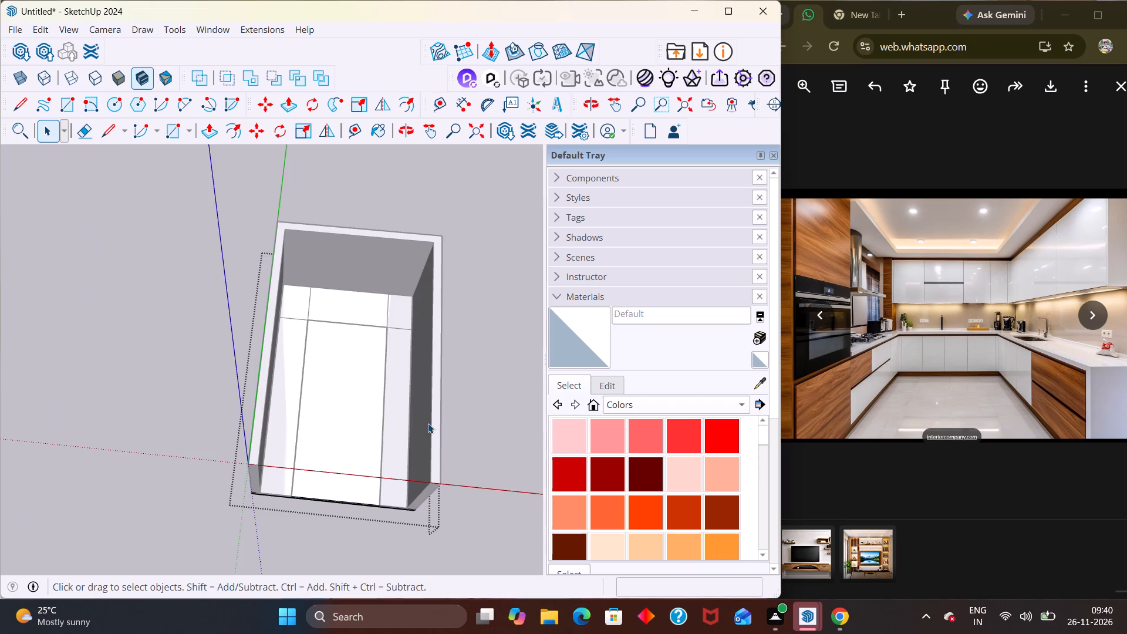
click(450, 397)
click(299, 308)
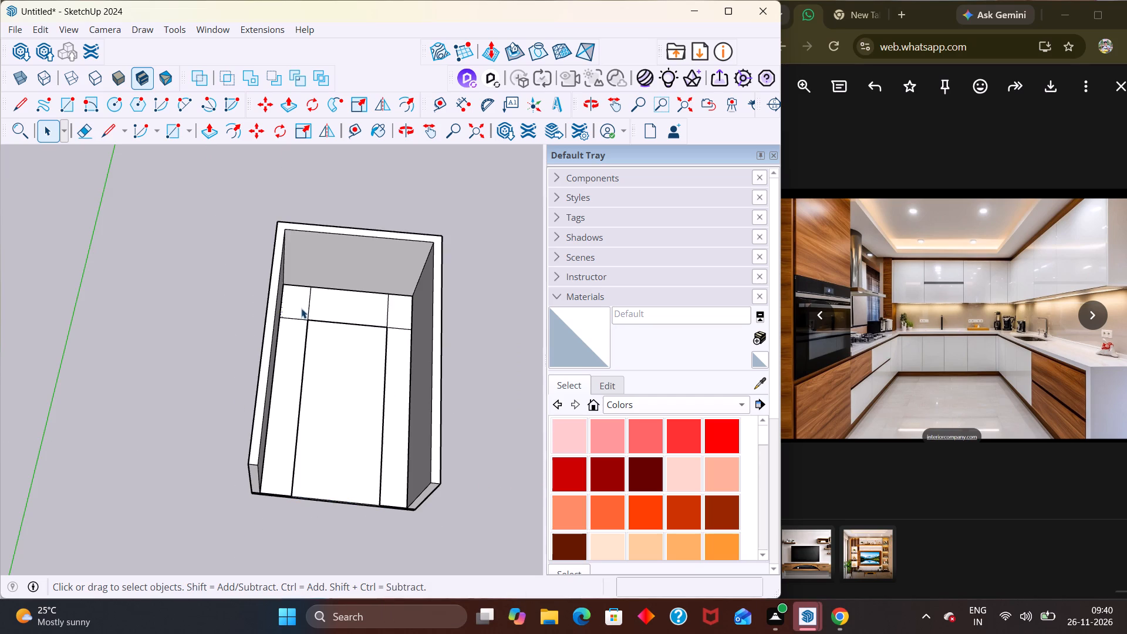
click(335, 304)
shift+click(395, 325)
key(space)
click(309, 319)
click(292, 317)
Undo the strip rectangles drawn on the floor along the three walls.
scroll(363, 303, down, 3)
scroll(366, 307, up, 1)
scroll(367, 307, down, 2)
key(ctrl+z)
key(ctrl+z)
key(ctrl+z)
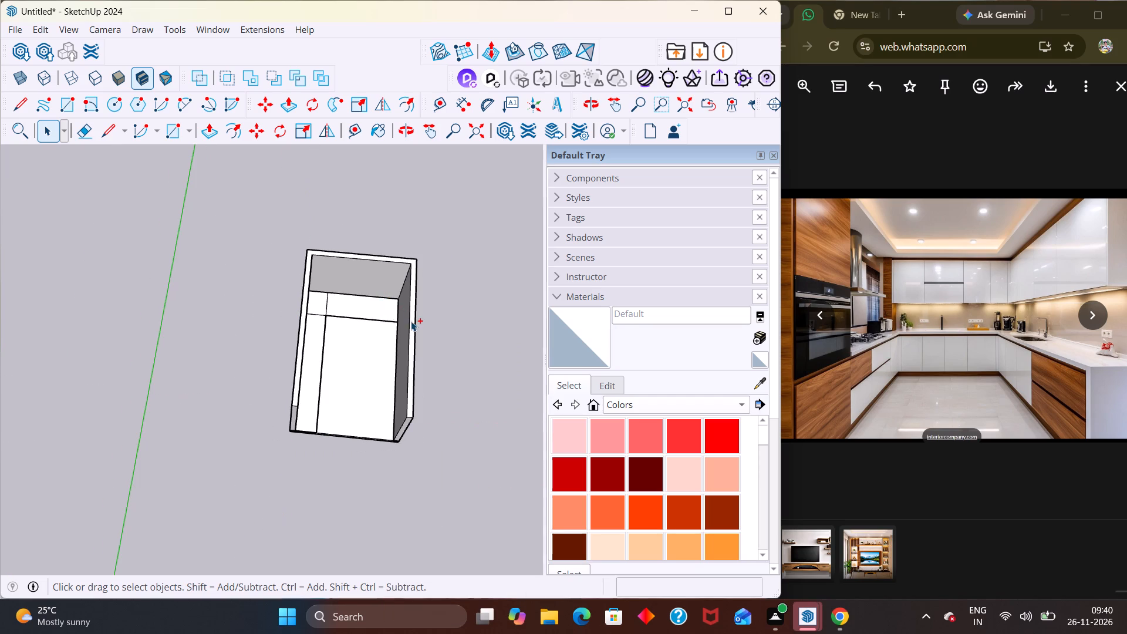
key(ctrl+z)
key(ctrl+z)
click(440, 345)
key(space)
Examine the empty room shell from the front and the side.
middle_drag(376, 363, 358, 298)
middle_drag(399, 415, 444, 321)
middle_drag(344, 417, 326, 311)
scroll(326, 309, up, 4)
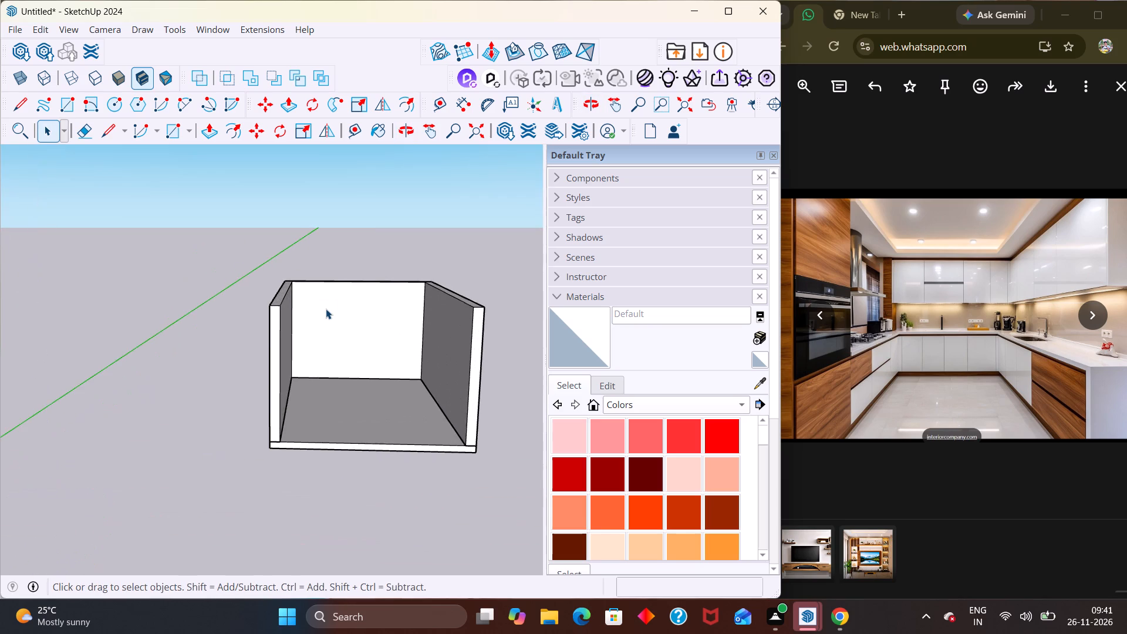
middle_drag(326, 309, 347, 333)
scroll(336, 351, down, 6)
scroll(356, 294, up, 1)
scroll(356, 294, down, 3)
middle_drag(419, 342, 227, 335)
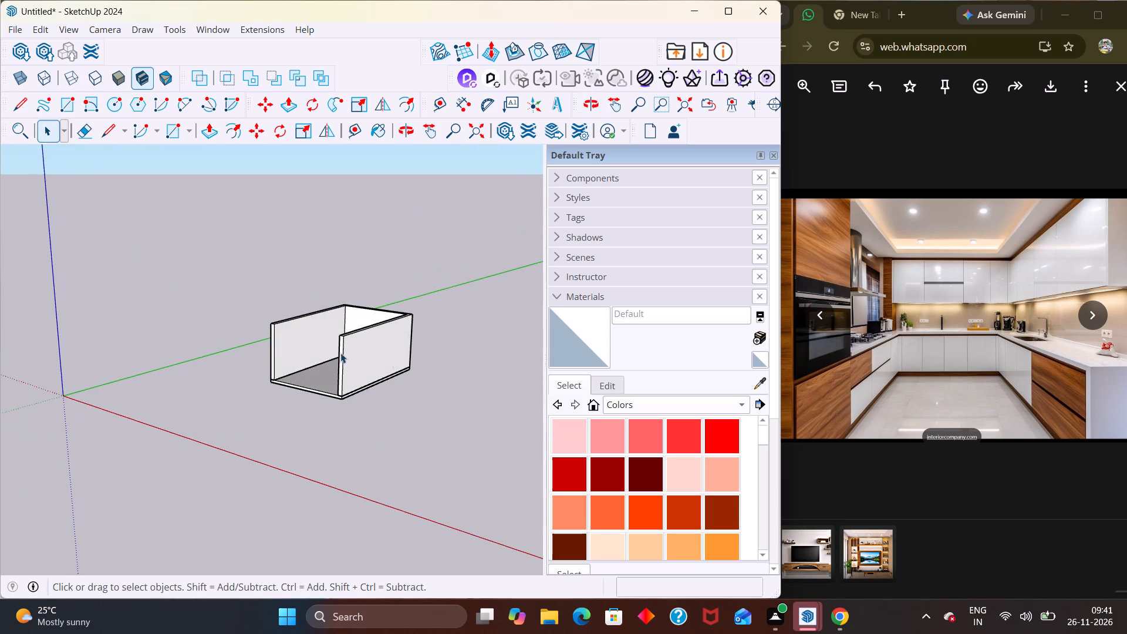
middle_drag(472, 342, 501, 332)
middle_drag(318, 354, 495, 377)
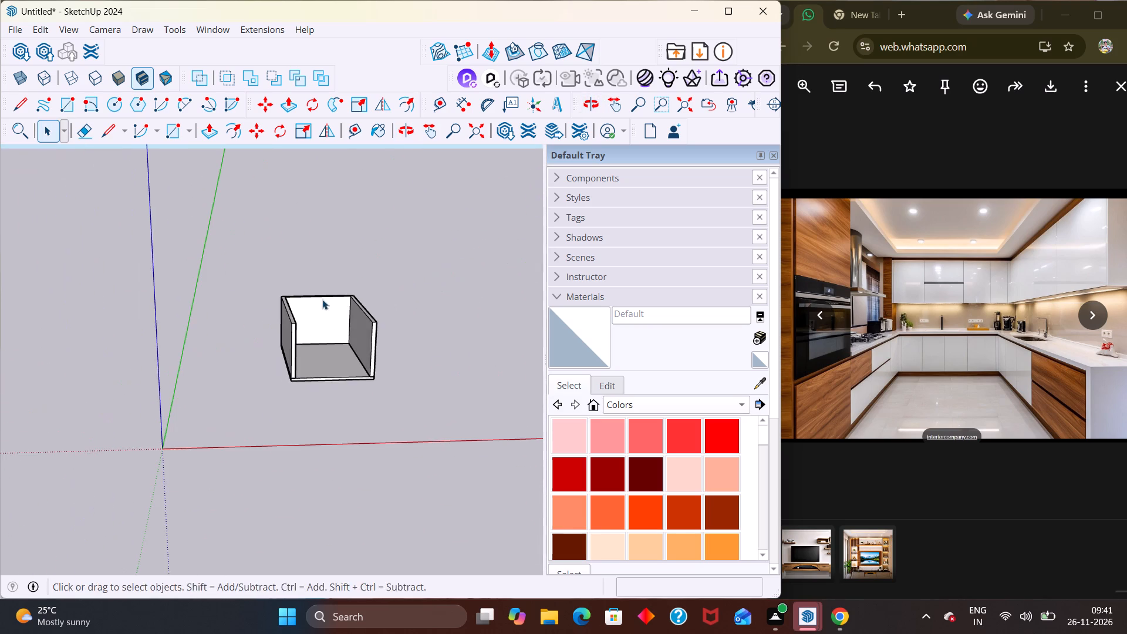
Inside the walls group, draw a floor rectangle along the left wall, about 3' 1 3/4" wide and 21' 10 9/16" long.
middle_drag(322, 299, 282, 474)
scroll(296, 284, up, 3)
middle_drag(317, 321, 318, 372)
scroll(318, 372, up, 1)
double_click(329, 380)
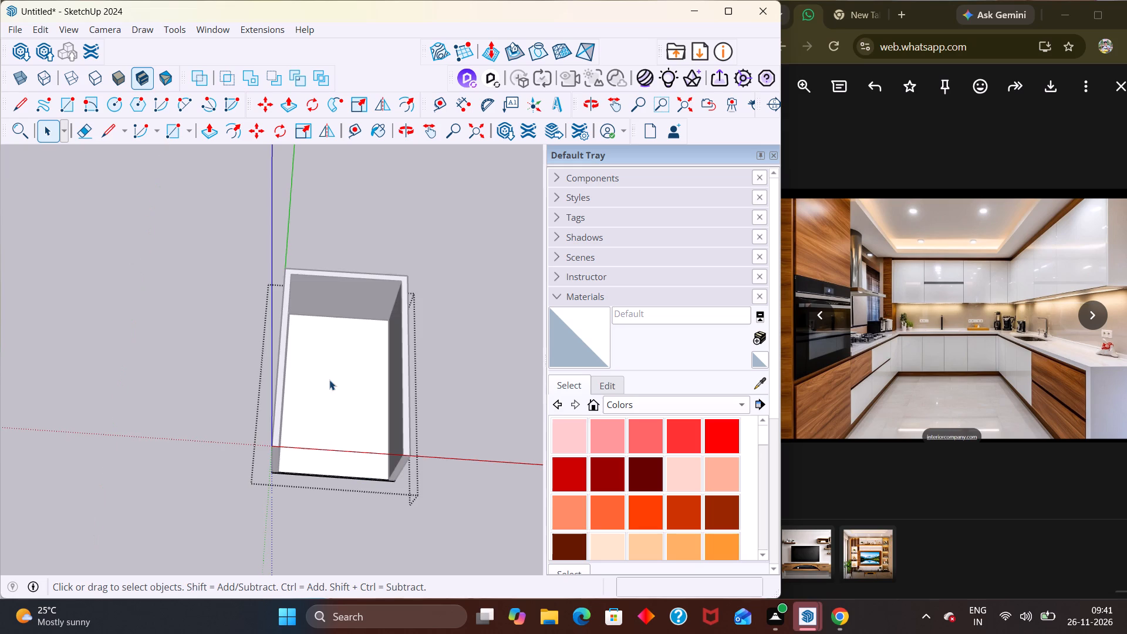
click(459, 327)
double_click(355, 306)
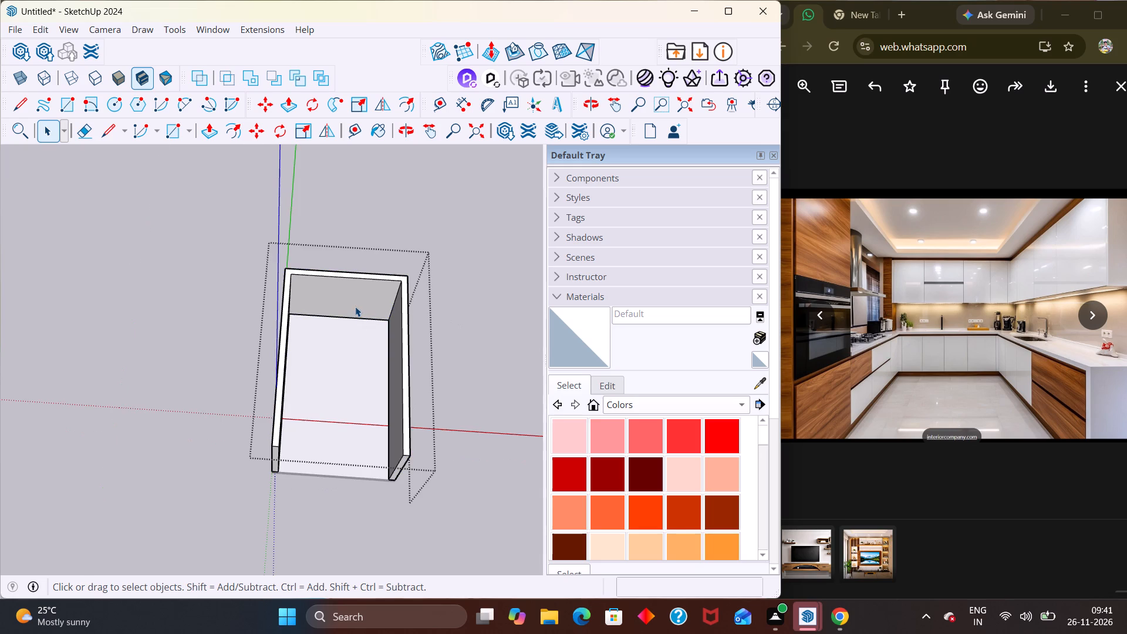
middle_drag(391, 353, 384, 331)
scroll(384, 331, up, 1)
key(r)
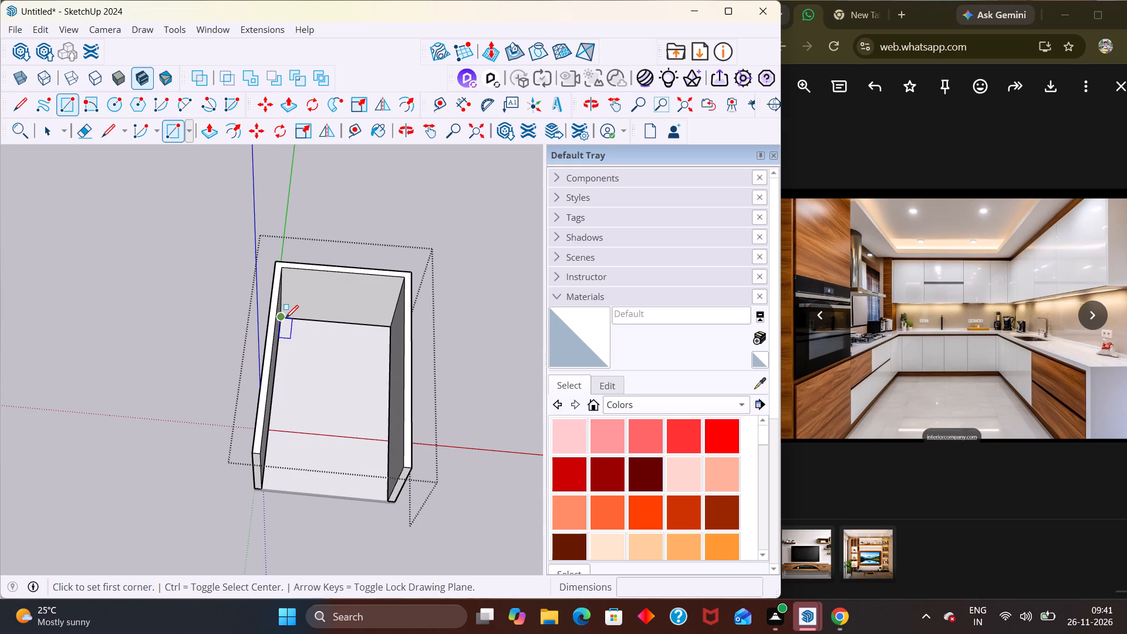
click(285, 318)
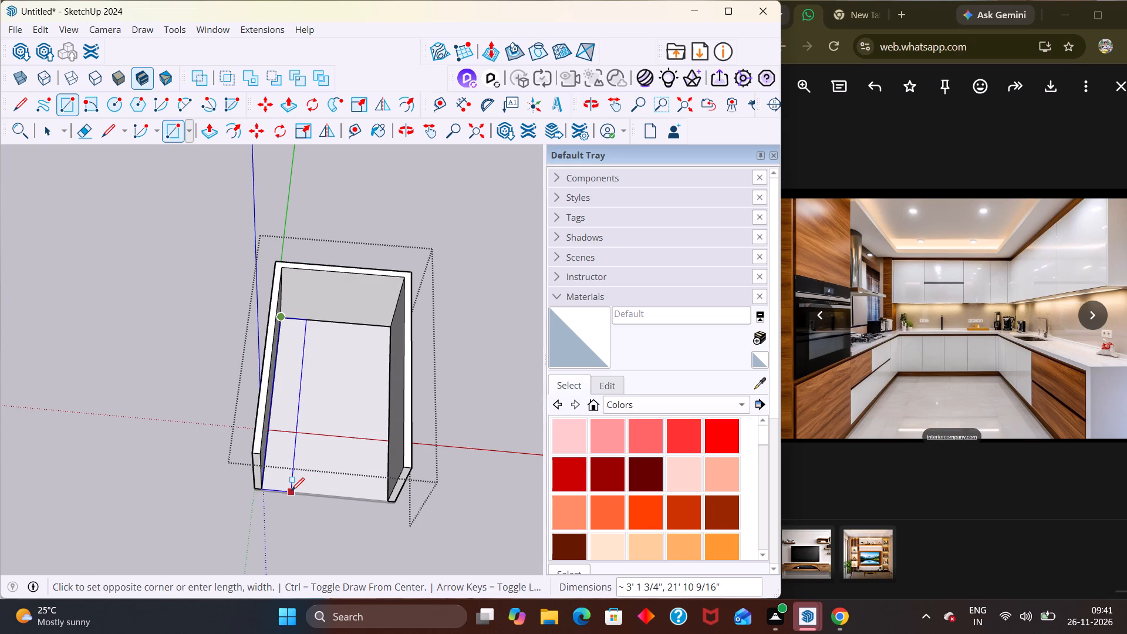
click(291, 491)
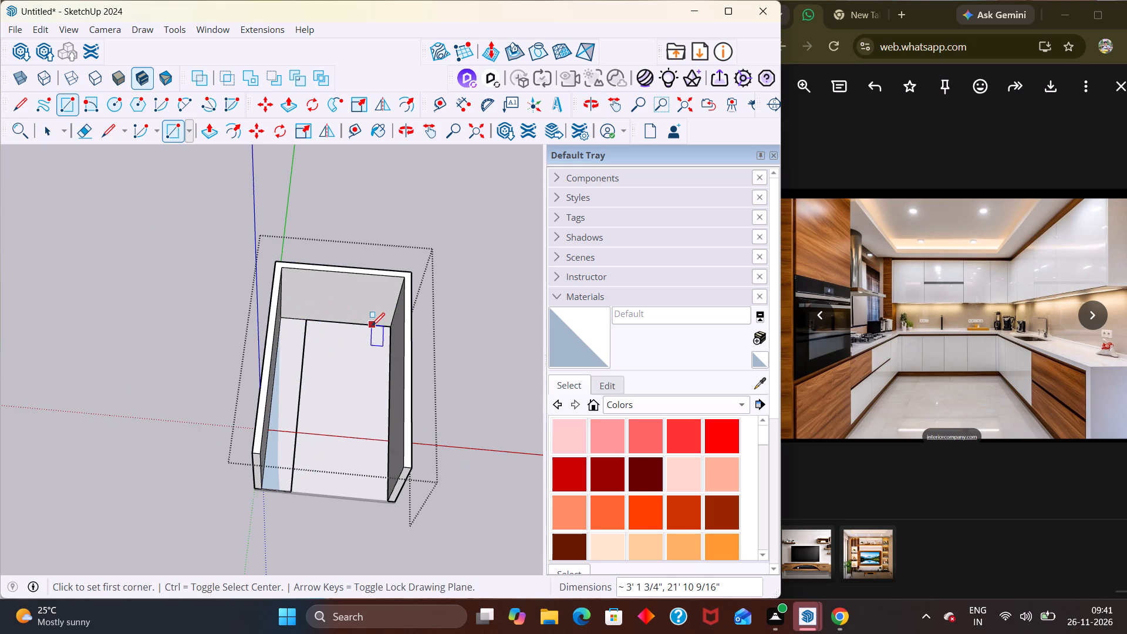
Draw floor rectangles along the right wall, about 3' 6 1/8" by 21' 10 9/16", and the back wall, about 3' 5 3/16" by 13' 4 9/16".
click(362, 324)
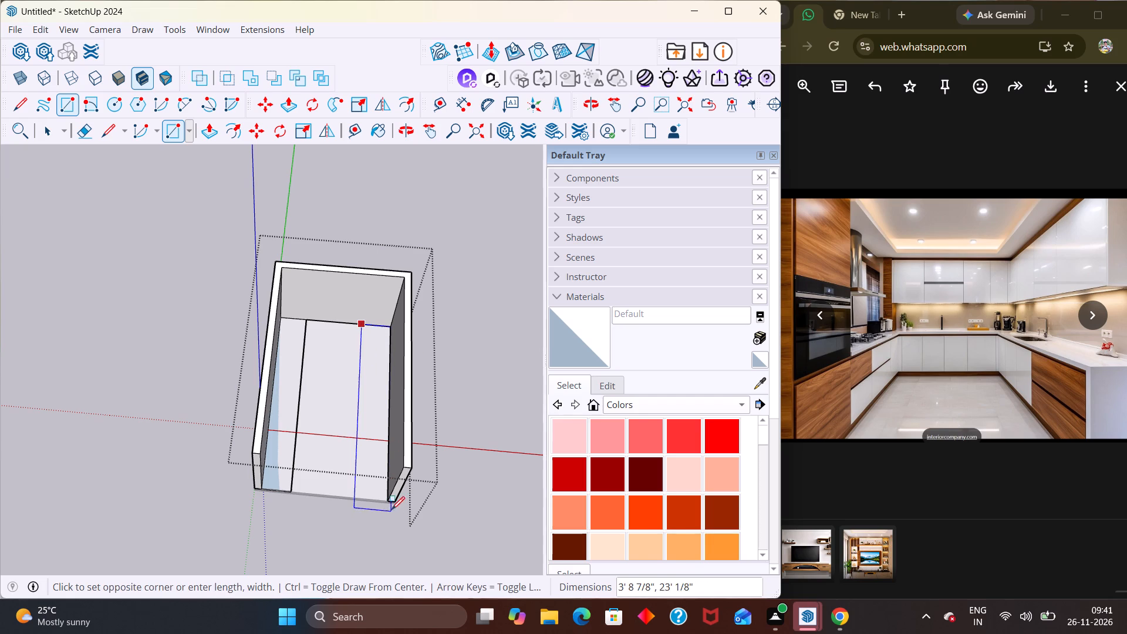
click(389, 501)
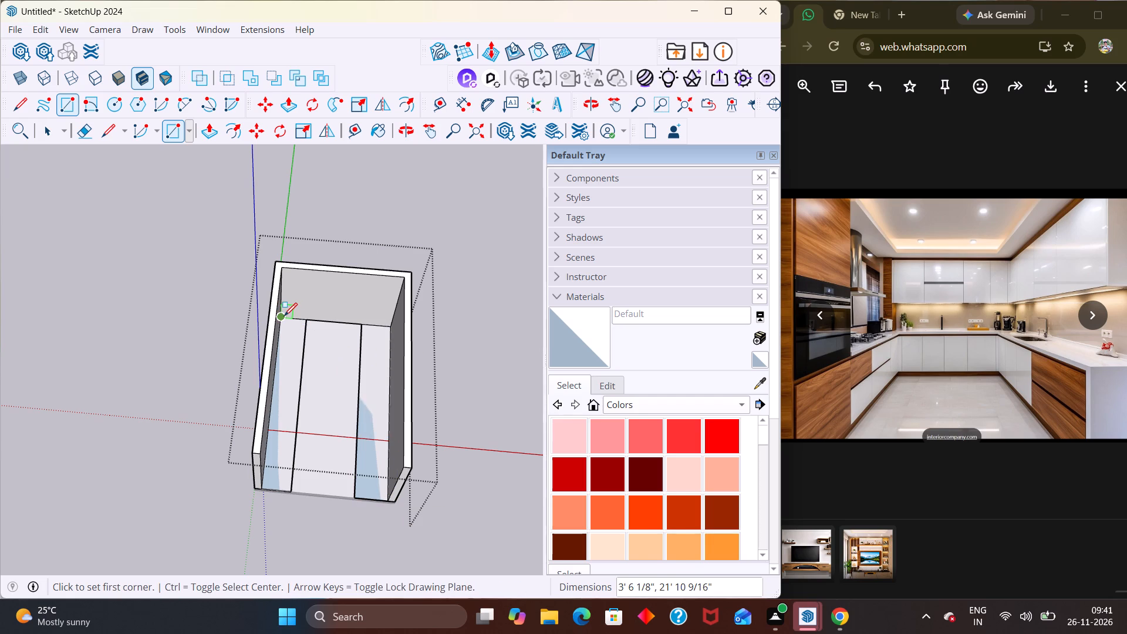
click(284, 316)
click(390, 352)
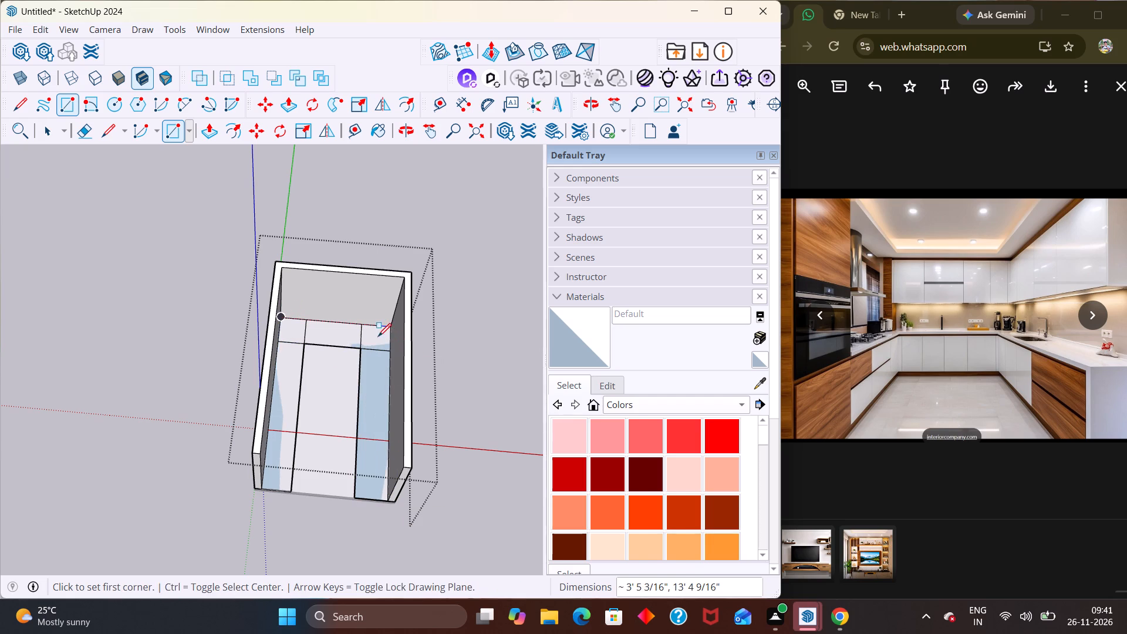
Select all the floor strip faces along the three walls with their edges, make them one group, and open it for editing.
key(space)
click(370, 341)
double_click(370, 341)
click(372, 373)
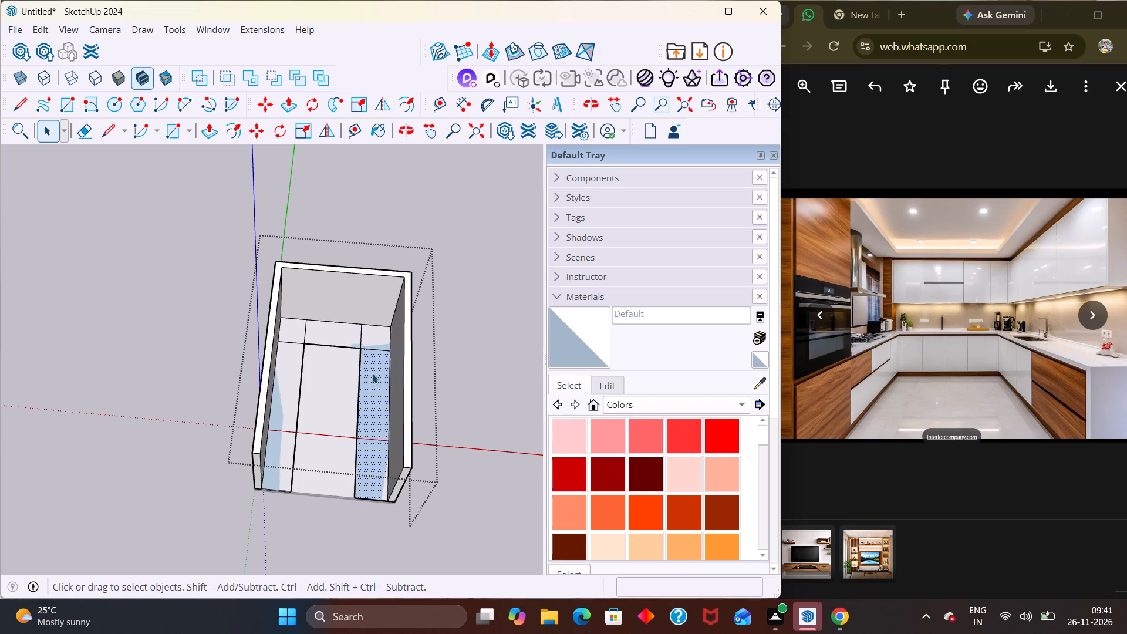
shift+click(372, 373)
shift+double_click(373, 369)
shift+double_click(373, 347)
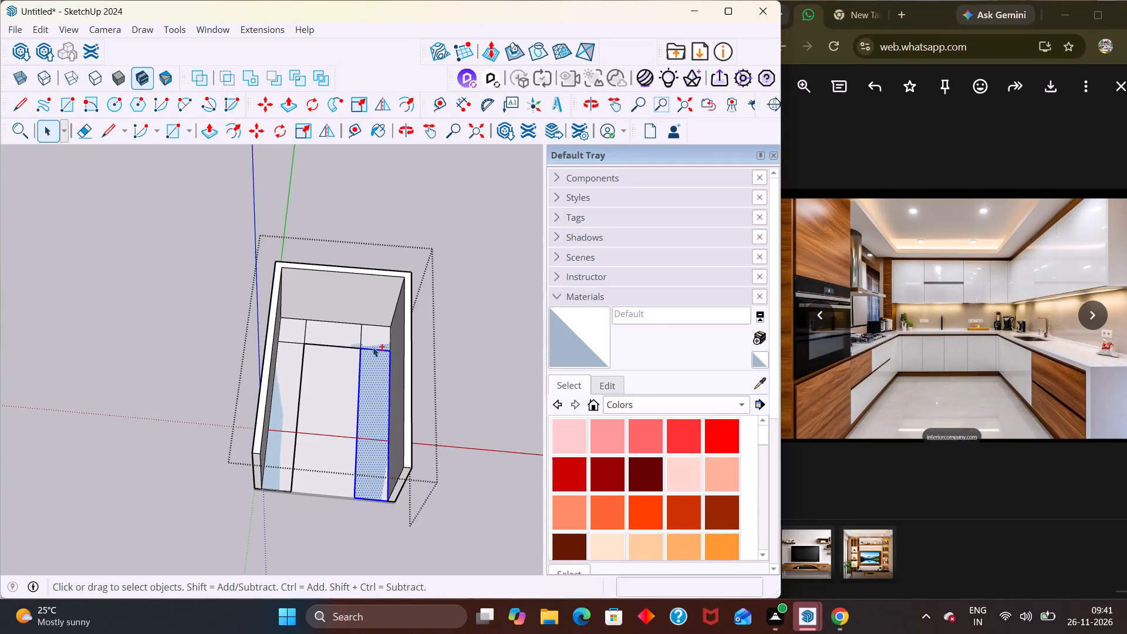
shift+double_click(343, 335)
shift+double_click(293, 336)
shift+double_click(296, 360)
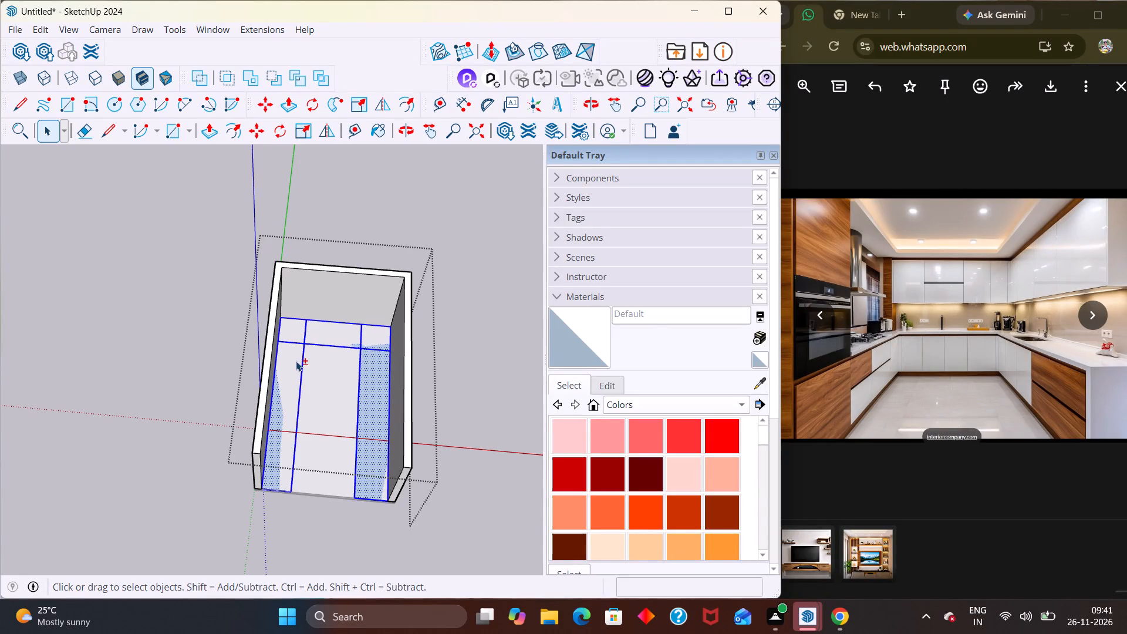
right_click(289, 373)
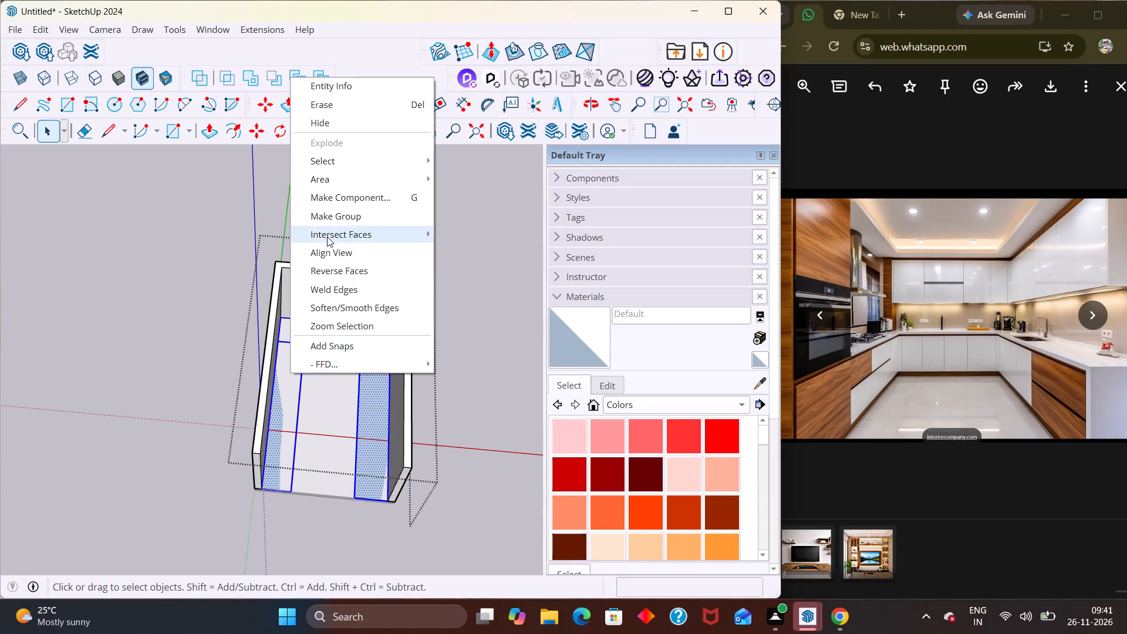
click(325, 220)
triple_click(374, 393)
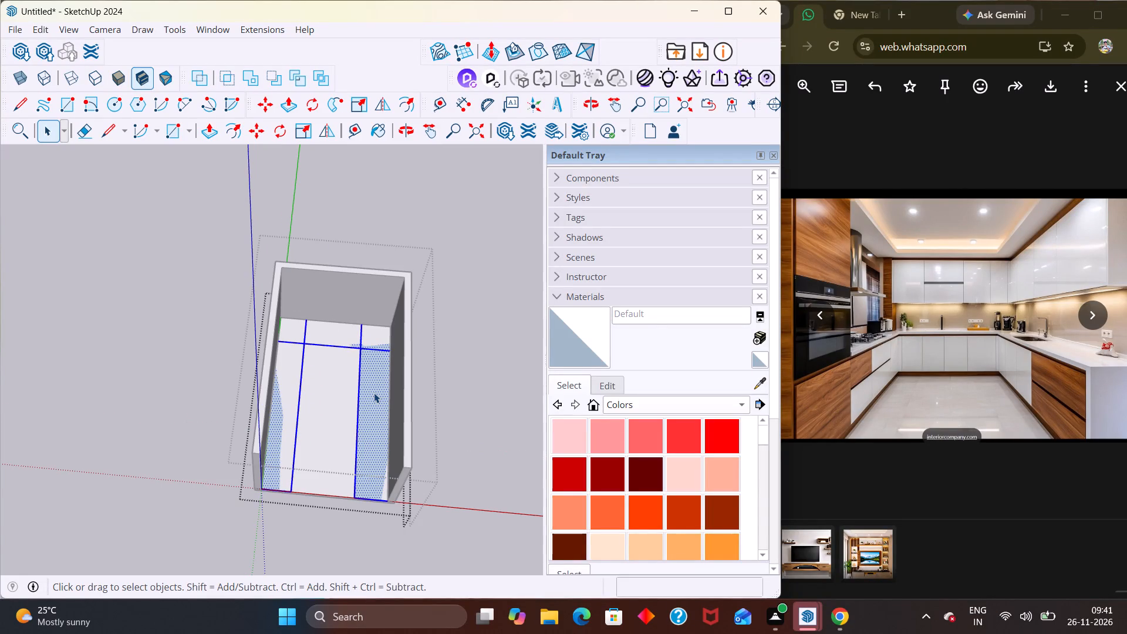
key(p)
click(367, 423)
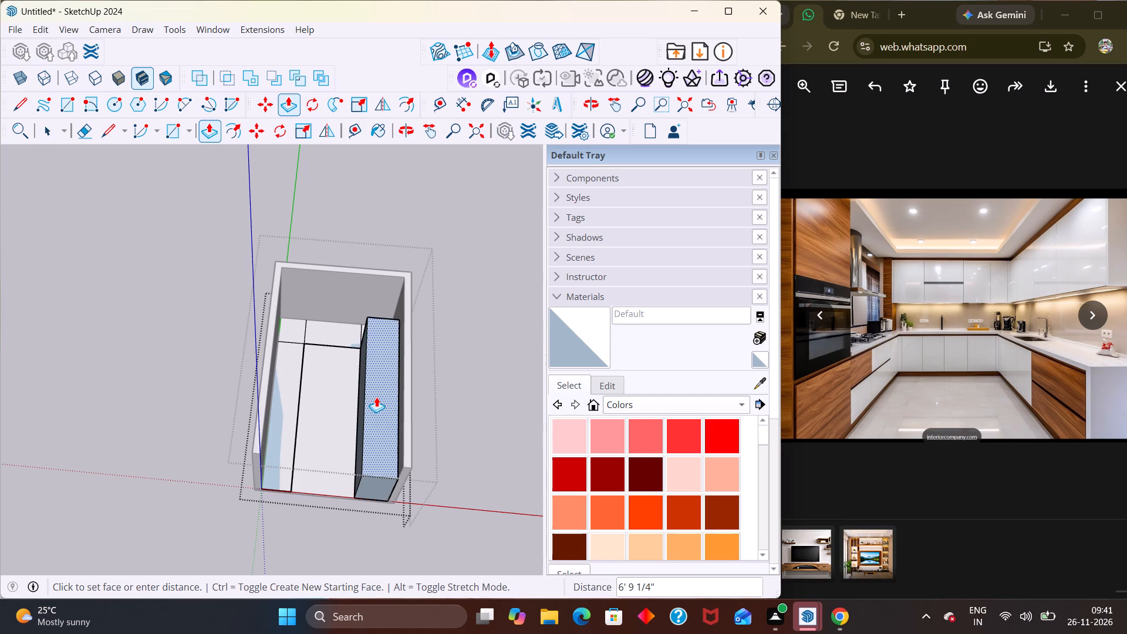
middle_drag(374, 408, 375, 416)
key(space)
Erase the dividing edges where the strips overlap at both back corners, merging them into a single U-shaped face.
key(e)
drag(377, 347, 376, 354)
drag(356, 342, 376, 342)
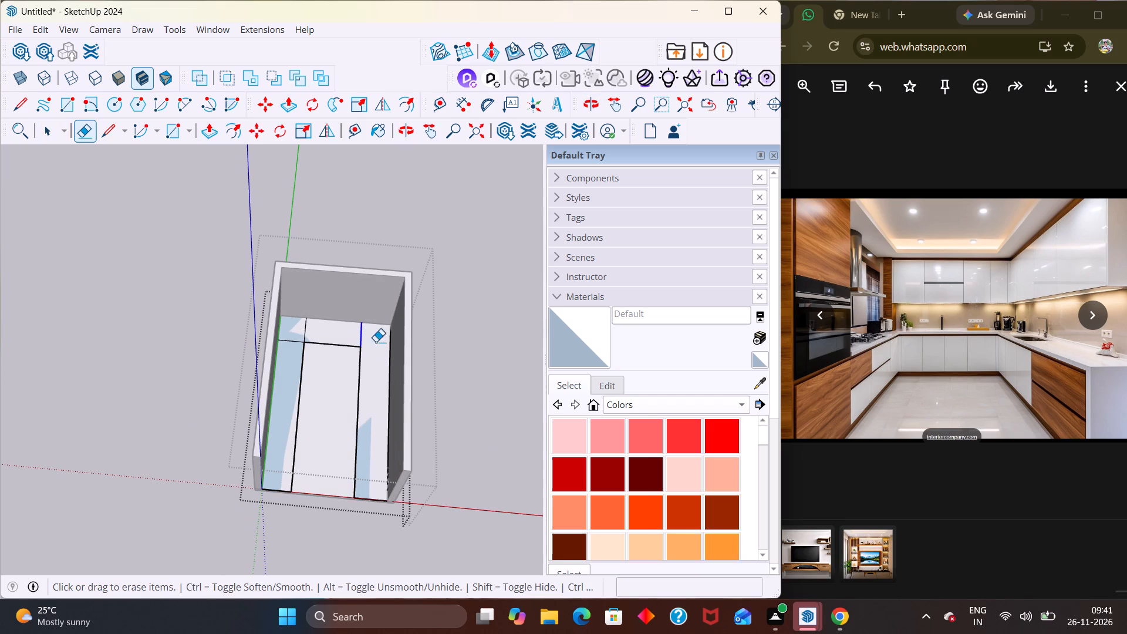
drag(376, 342, 383, 340)
drag(297, 328, 313, 328)
drag(296, 332, 292, 352)
key(space)
Extrude the merged U-shaped floor face upward 750 mm with Push/Pull to form the base cabinets, and leave the group.
click(367, 372)
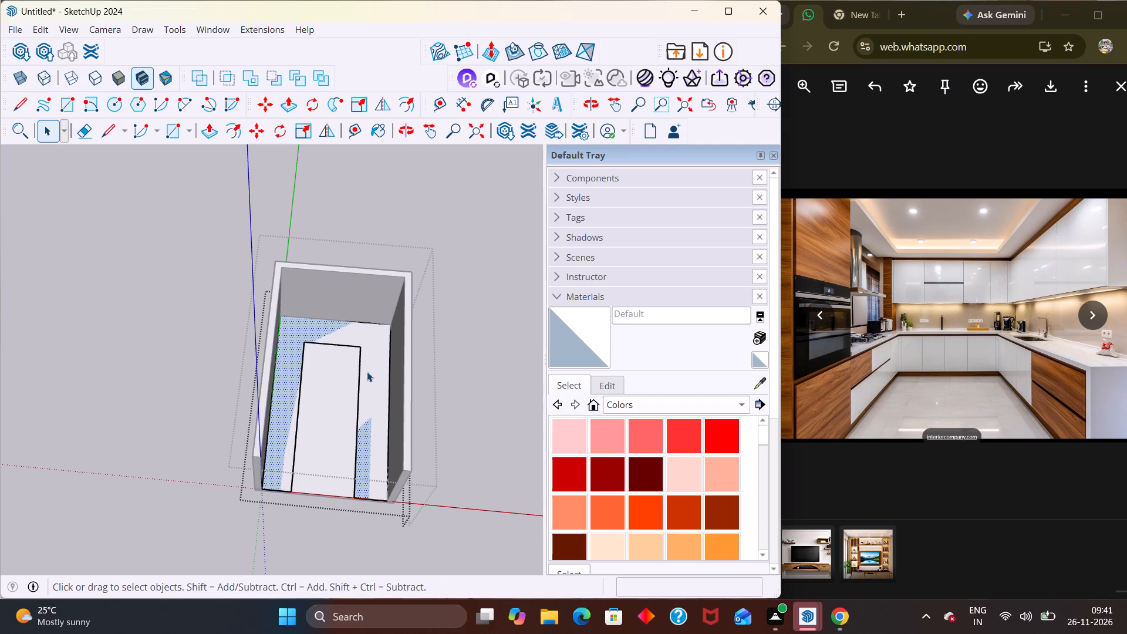
key(p)
click(370, 413)
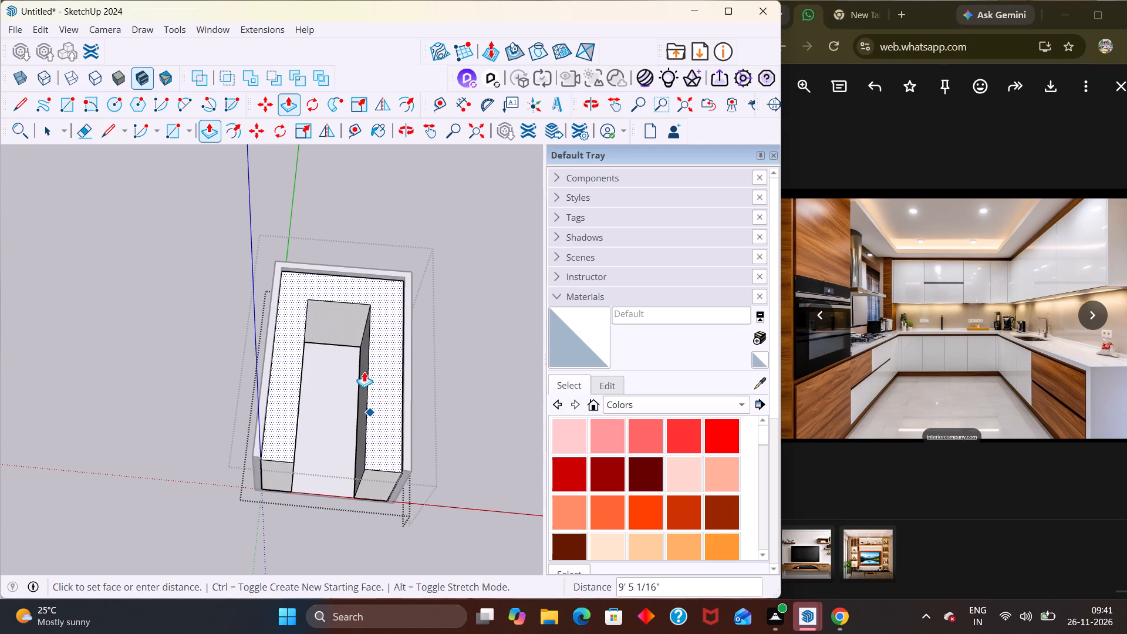
middle_drag(360, 385, 355, 273)
scroll(355, 273, down, 4)
middle_drag(340, 427, 366, 271)
scroll(377, 311, up, 3)
scroll(357, 368, up, 2)
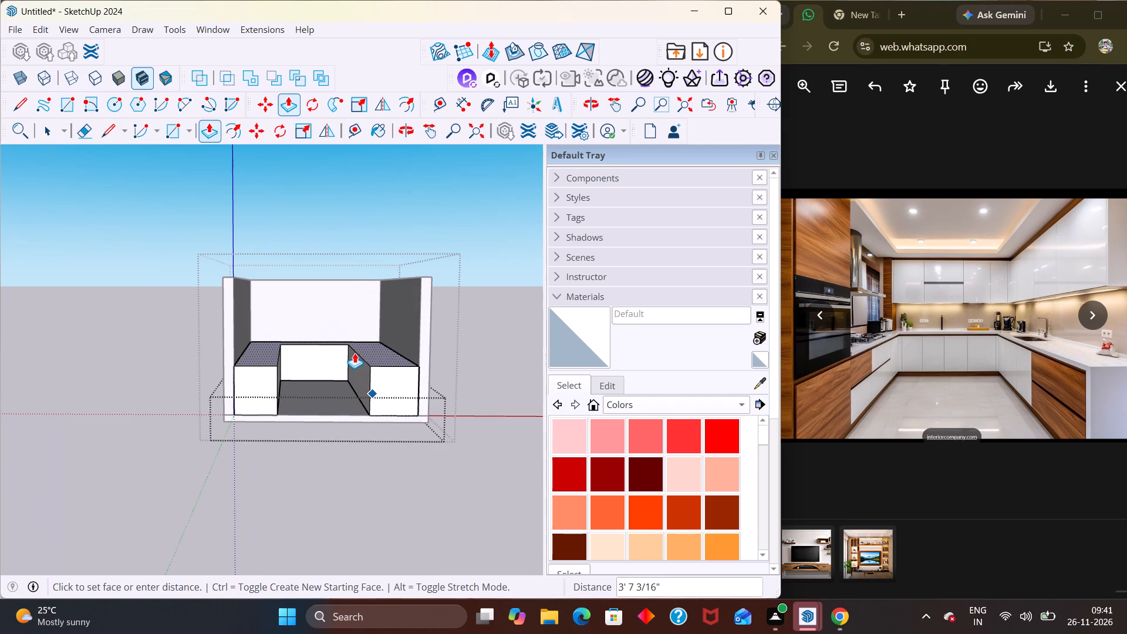
text(750)
text(MM)
key(Return)
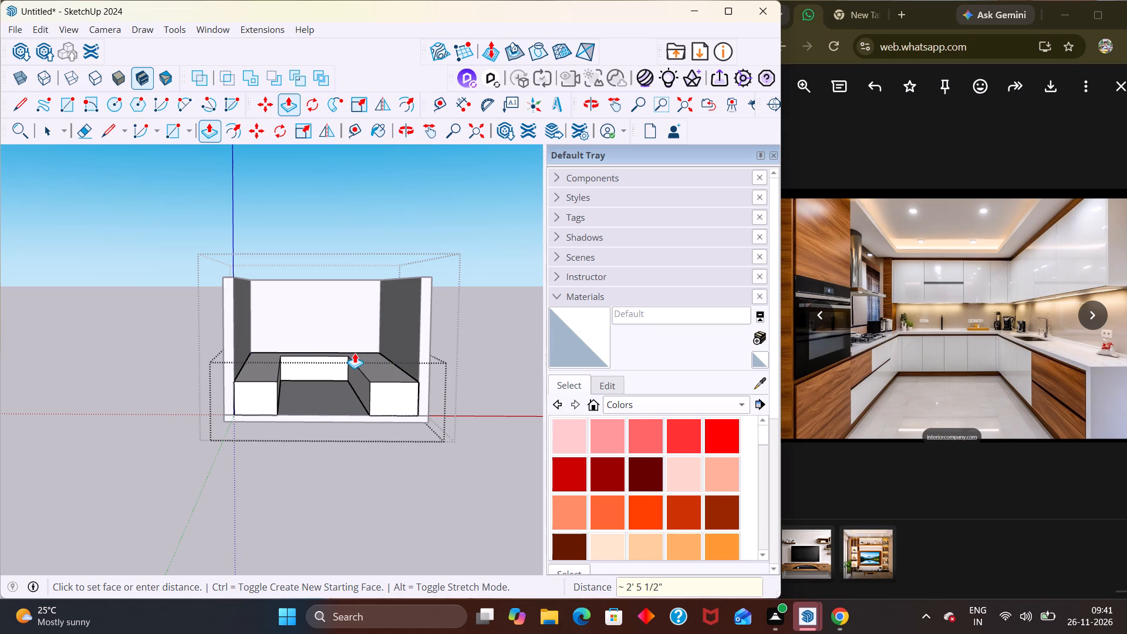
key(space)
click(372, 615)
click(229, 534)
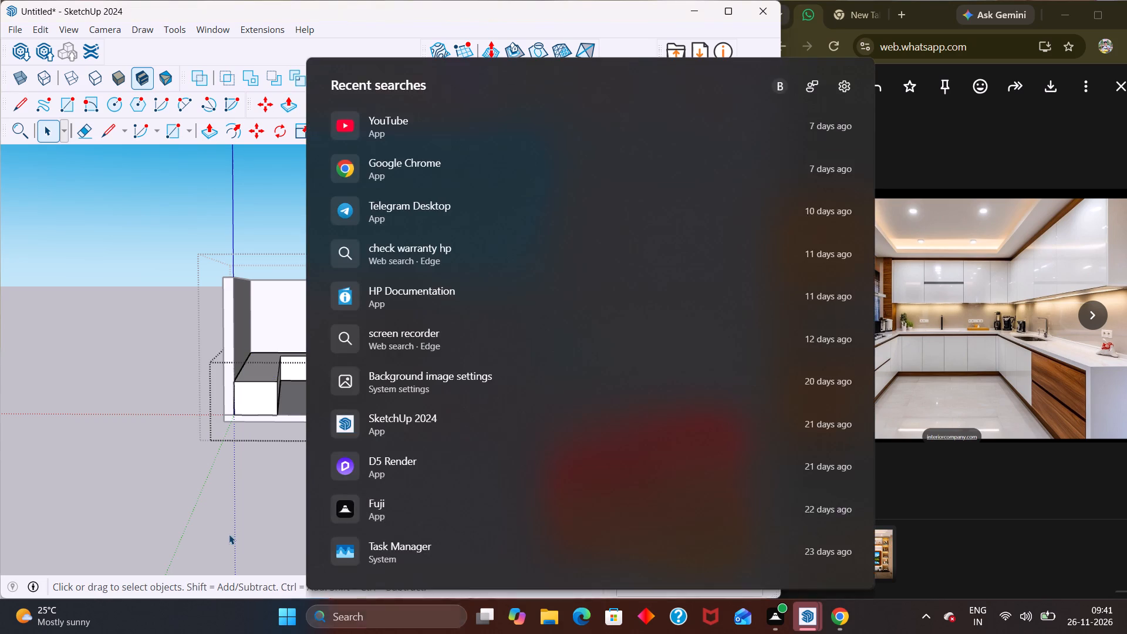
click(340, 474)
Examine the raised U-shaped base cabinet block inside the room from the front, above and below.
middle_drag(404, 437, 382, 341)
scroll(353, 337, up, 5)
middle_drag(390, 355, 404, 429)
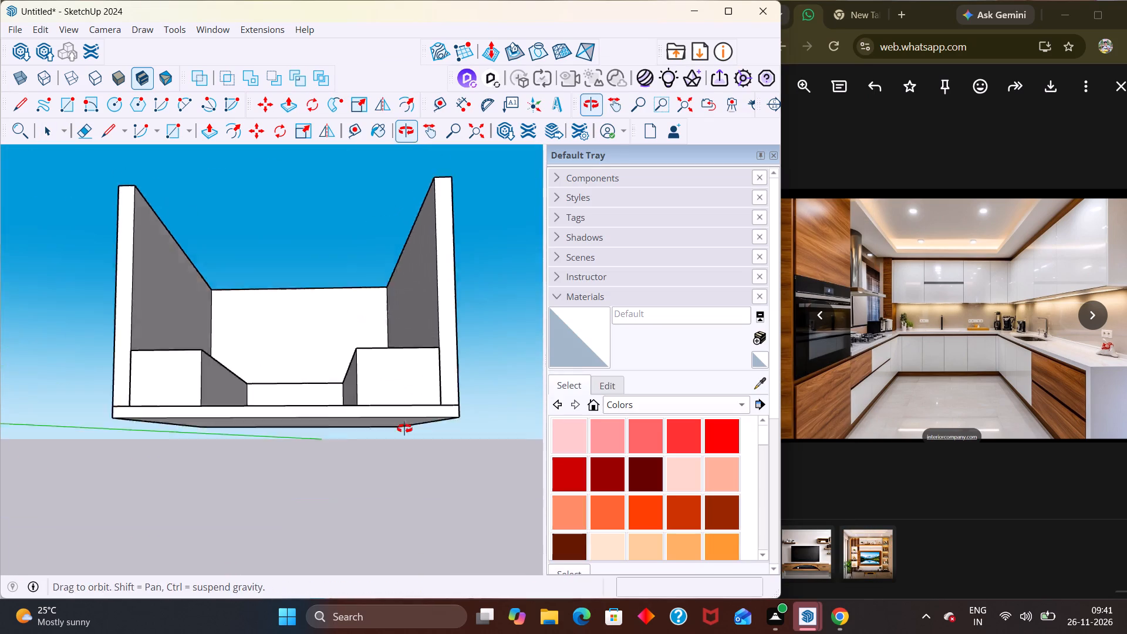
middle_drag(404, 429, 403, 461)
middle_drag(311, 421, 327, 501)
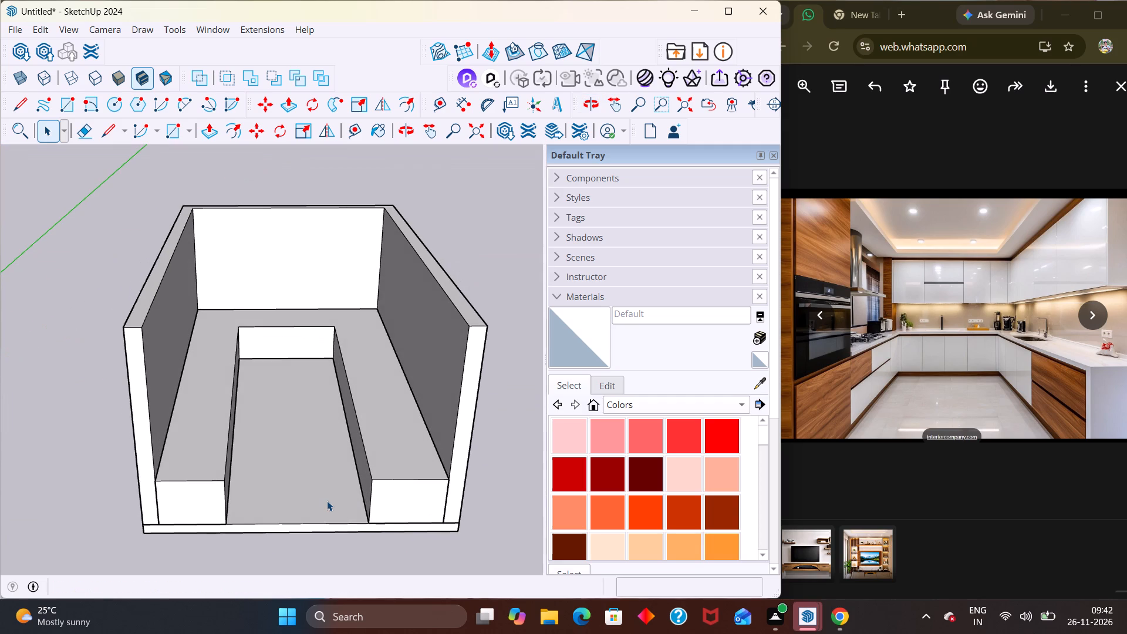
scroll(264, 412, up, 3)
middle_drag(336, 451, 347, 319)
scroll(380, 368, up, 1)
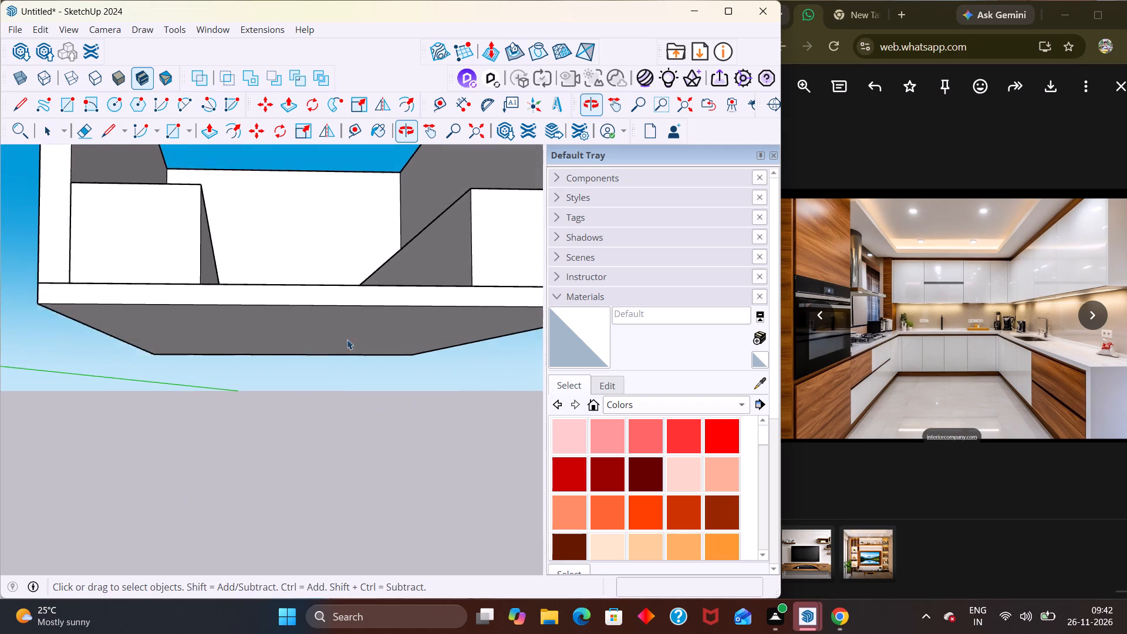
scroll(347, 345, down, 1)
middle_drag(349, 406, 319, 481)
scroll(319, 482, down, 3)
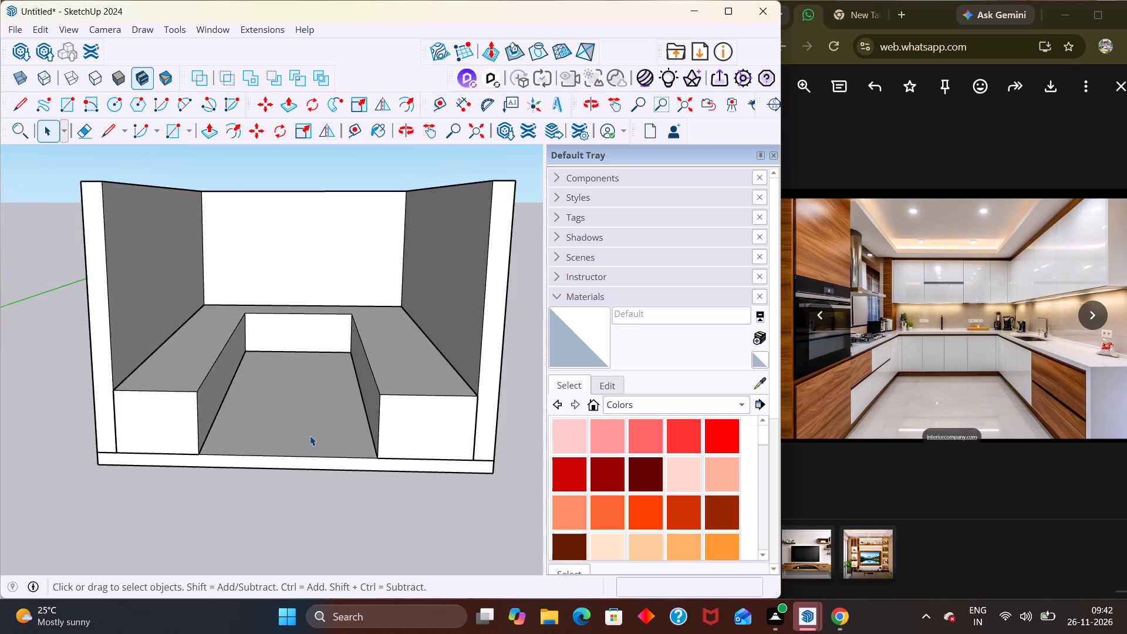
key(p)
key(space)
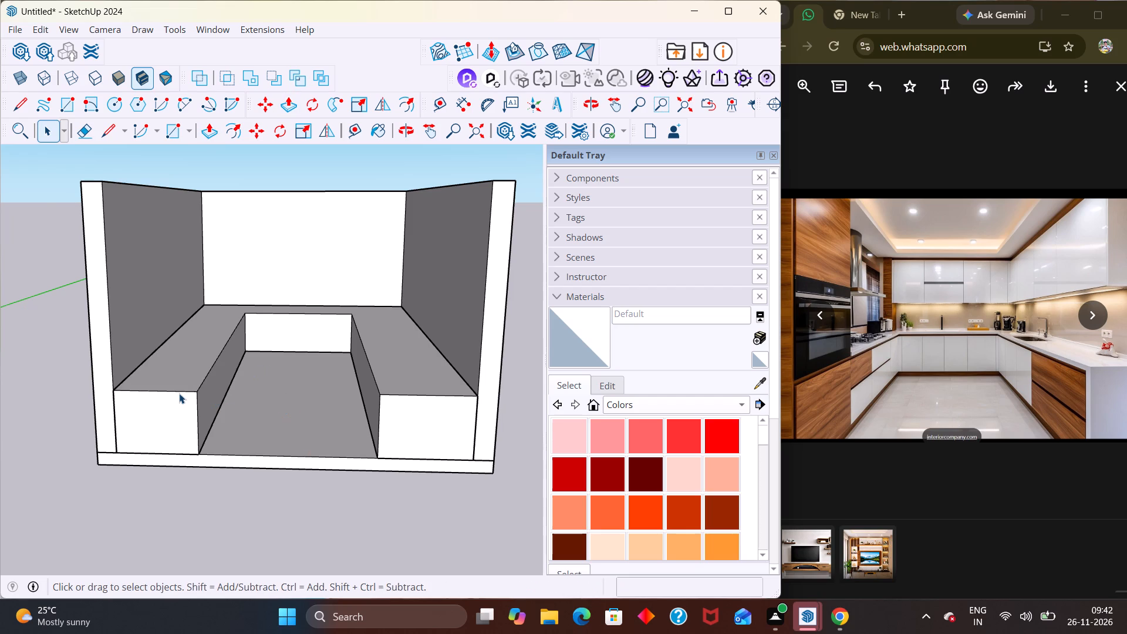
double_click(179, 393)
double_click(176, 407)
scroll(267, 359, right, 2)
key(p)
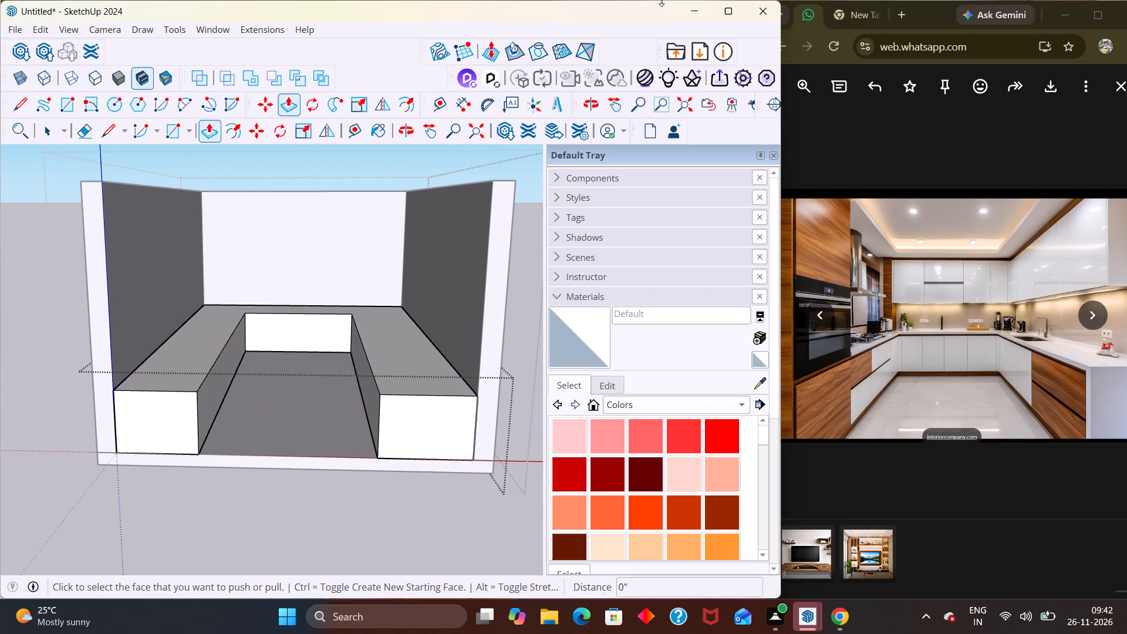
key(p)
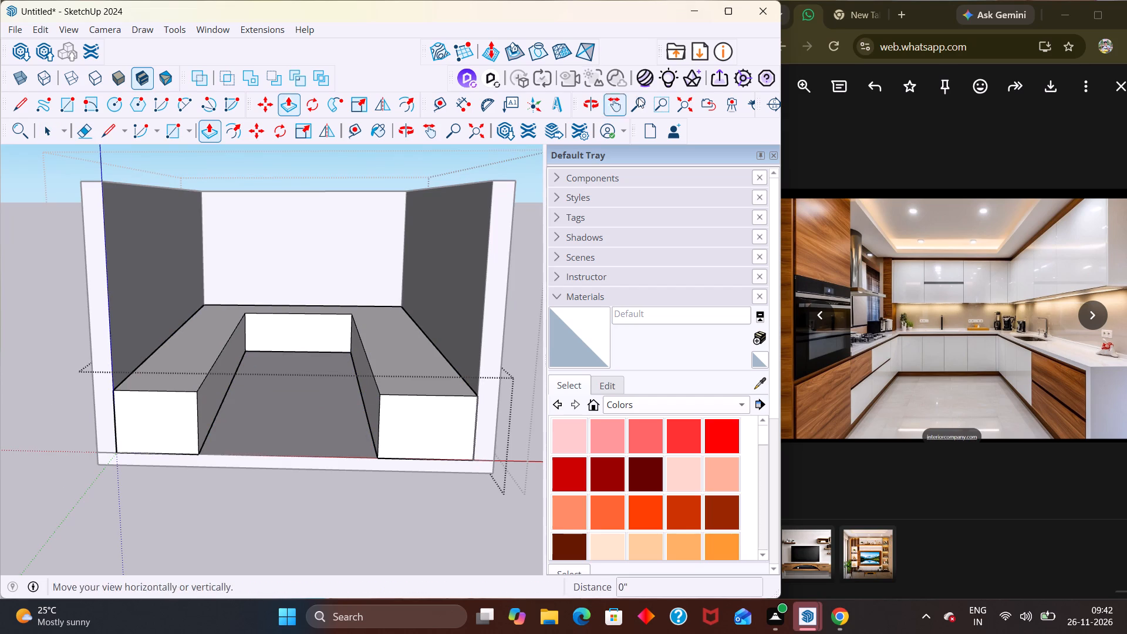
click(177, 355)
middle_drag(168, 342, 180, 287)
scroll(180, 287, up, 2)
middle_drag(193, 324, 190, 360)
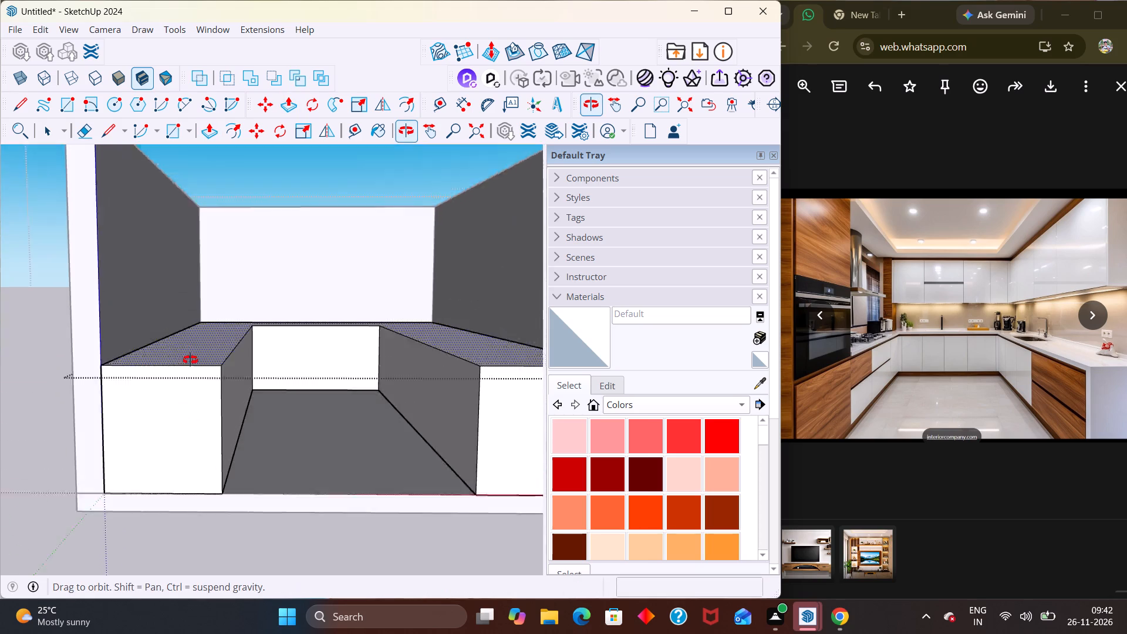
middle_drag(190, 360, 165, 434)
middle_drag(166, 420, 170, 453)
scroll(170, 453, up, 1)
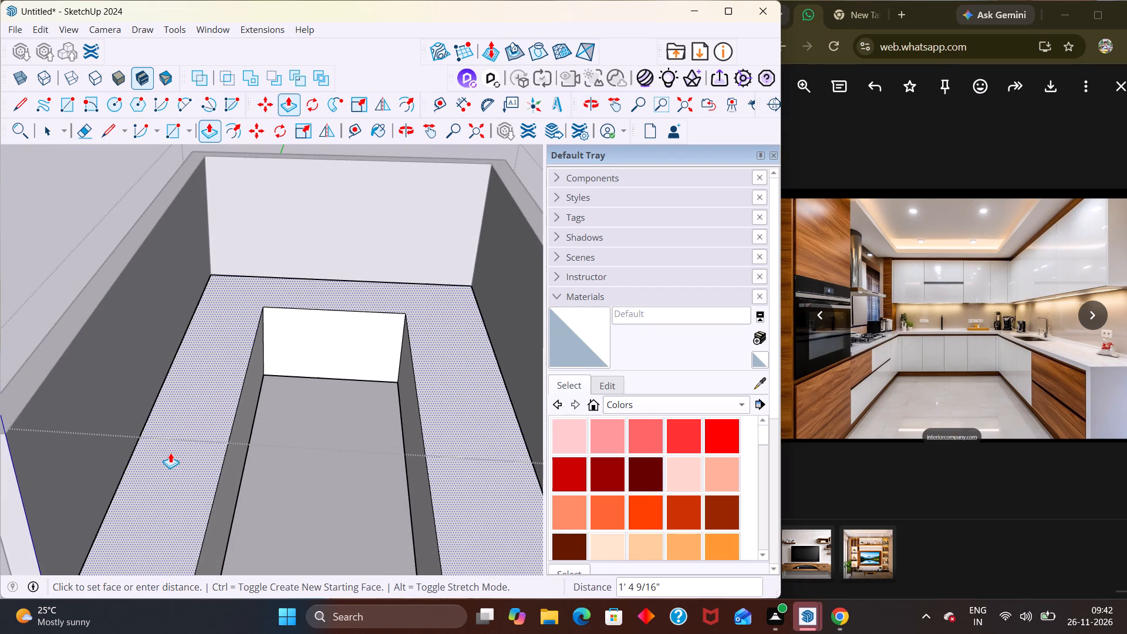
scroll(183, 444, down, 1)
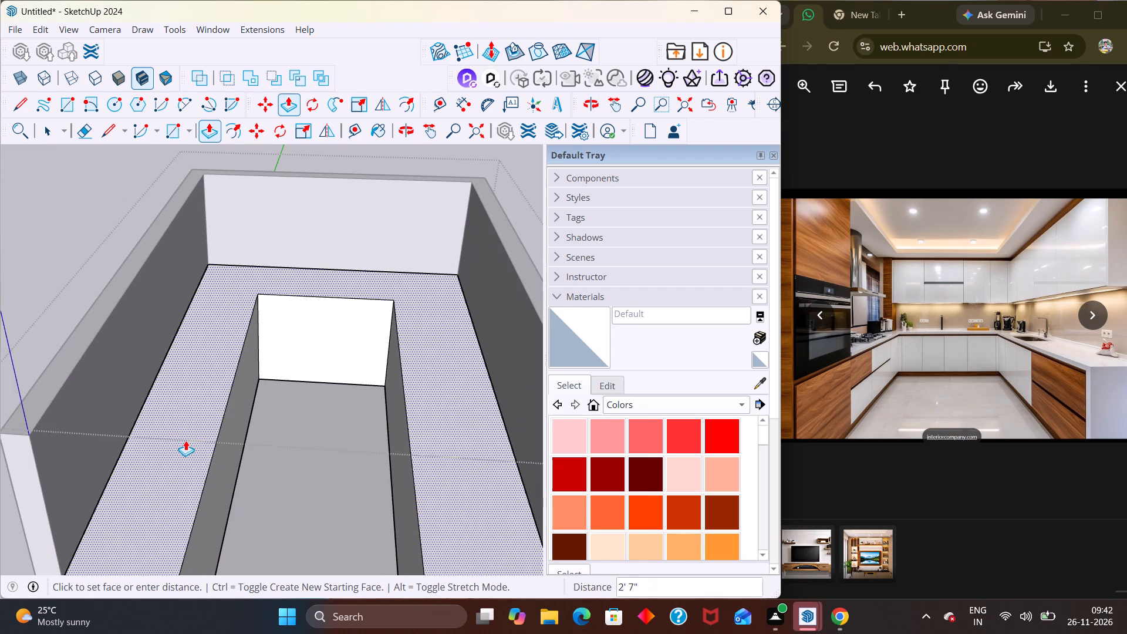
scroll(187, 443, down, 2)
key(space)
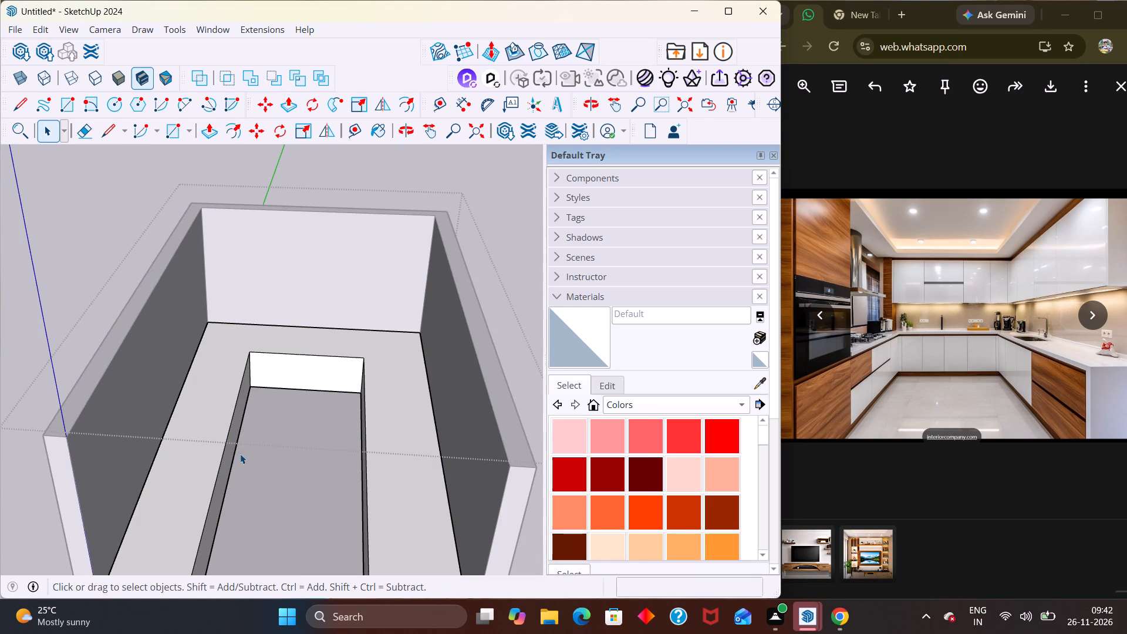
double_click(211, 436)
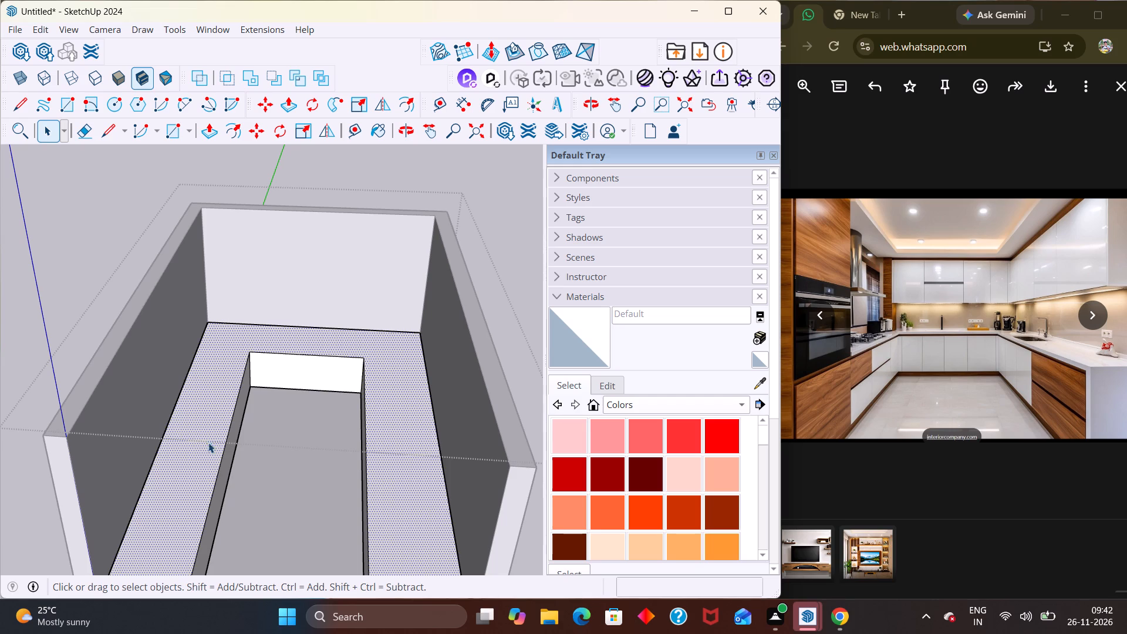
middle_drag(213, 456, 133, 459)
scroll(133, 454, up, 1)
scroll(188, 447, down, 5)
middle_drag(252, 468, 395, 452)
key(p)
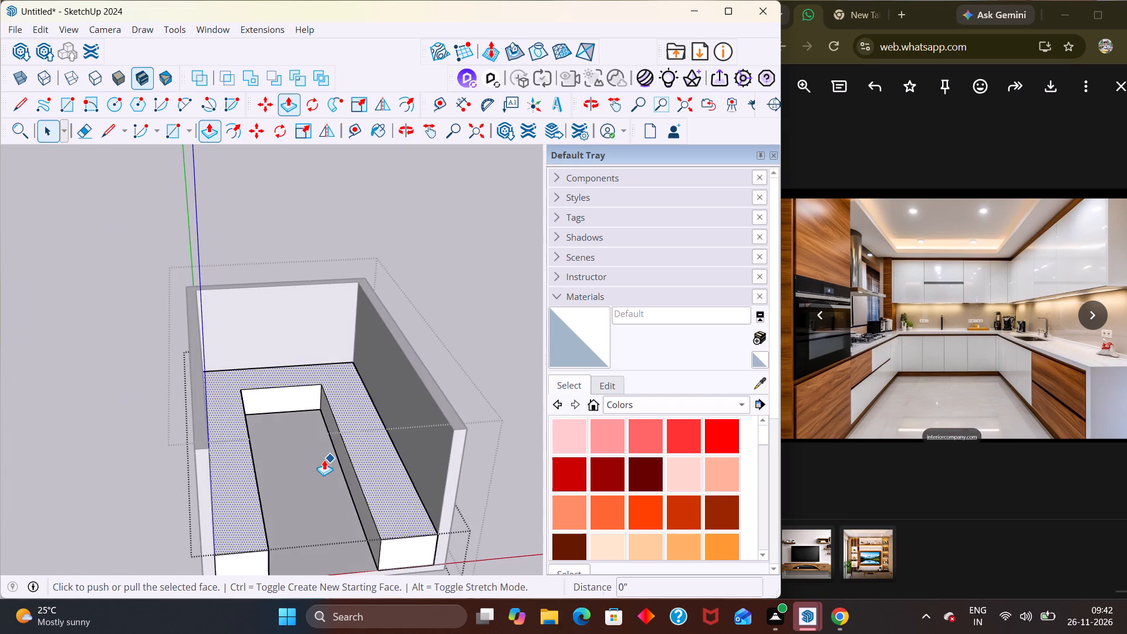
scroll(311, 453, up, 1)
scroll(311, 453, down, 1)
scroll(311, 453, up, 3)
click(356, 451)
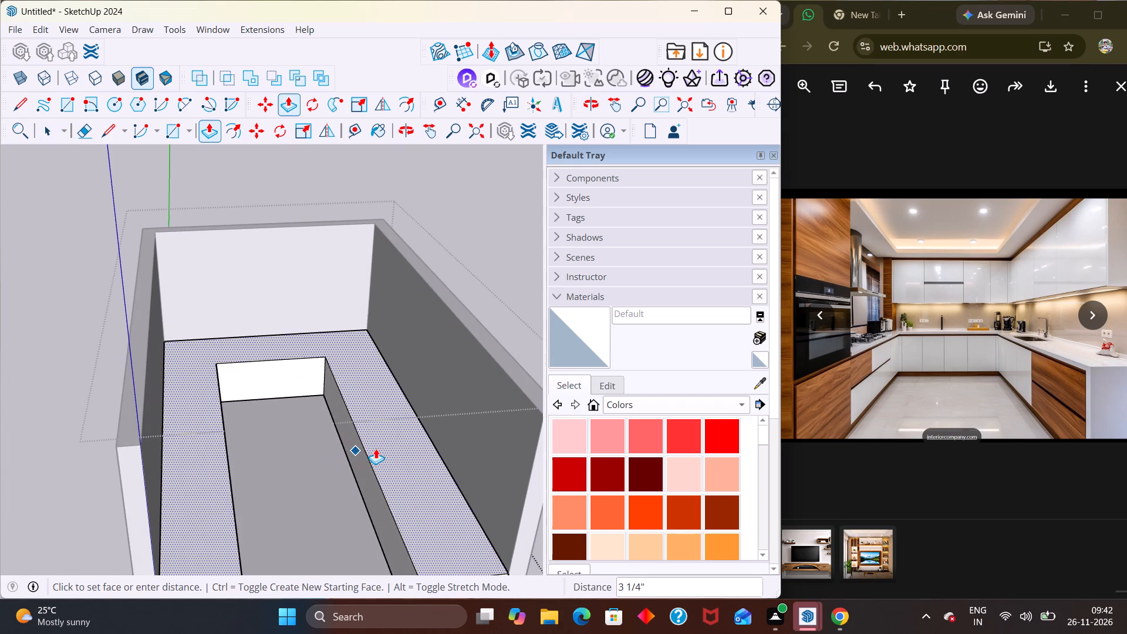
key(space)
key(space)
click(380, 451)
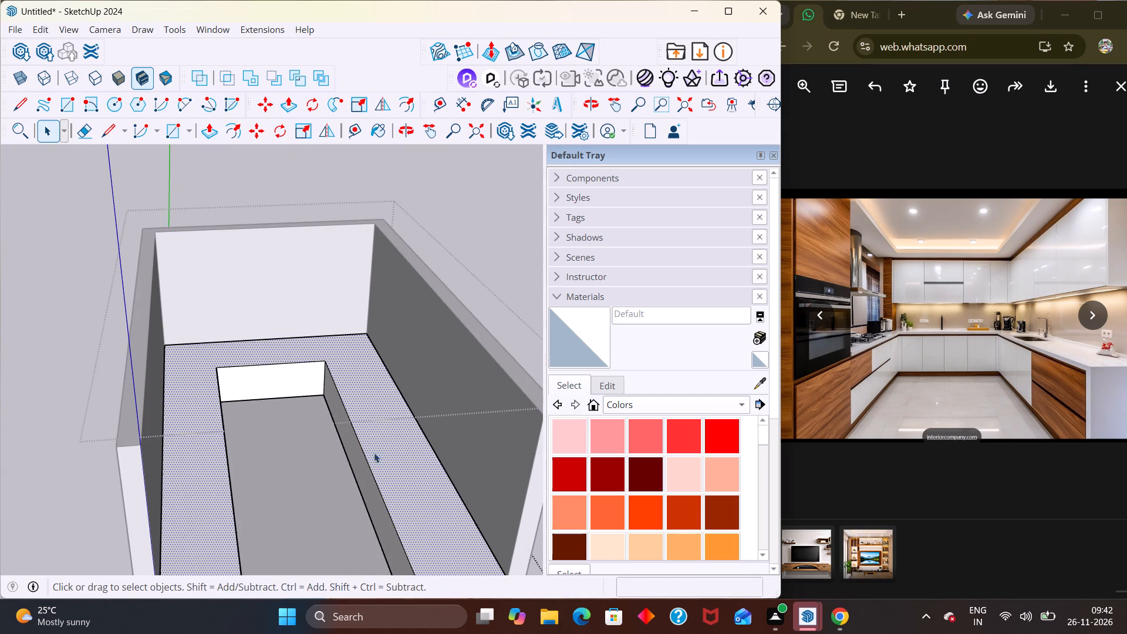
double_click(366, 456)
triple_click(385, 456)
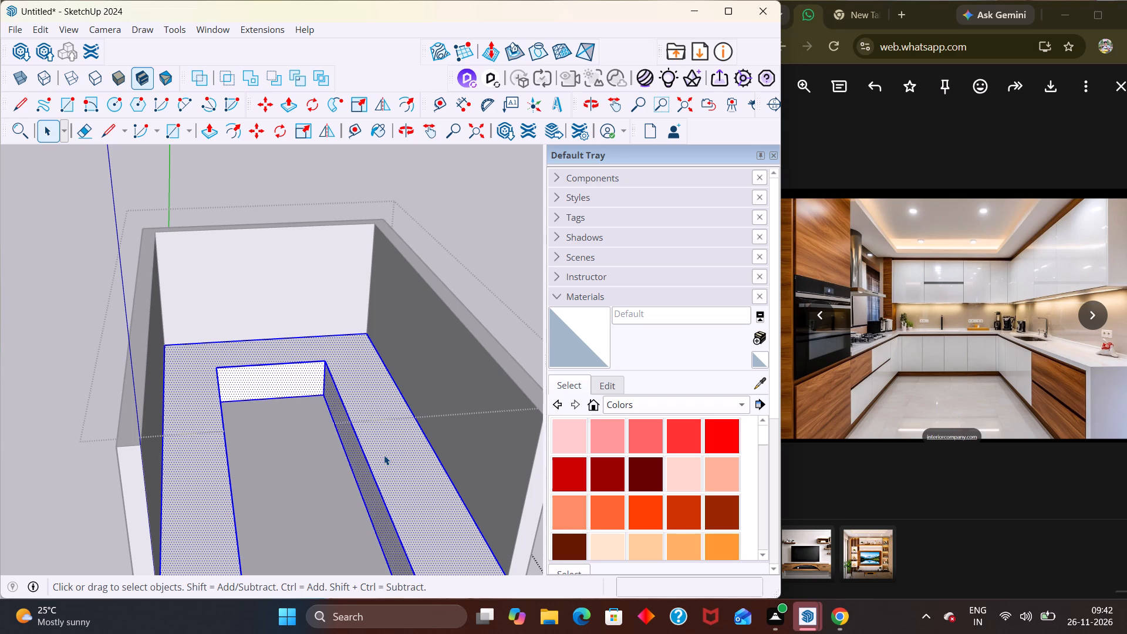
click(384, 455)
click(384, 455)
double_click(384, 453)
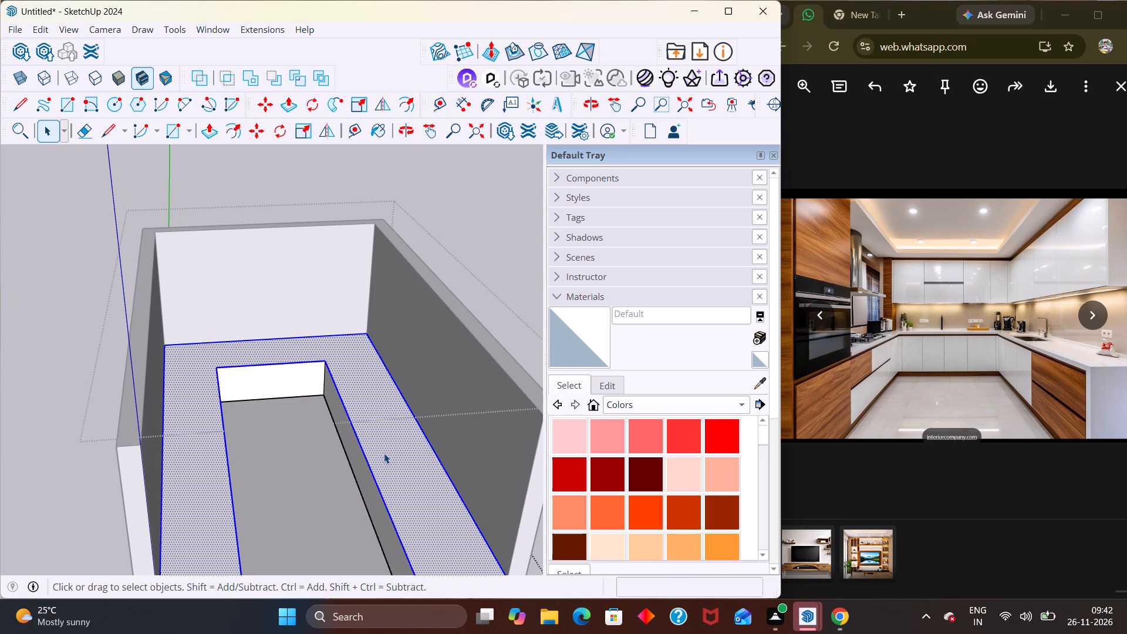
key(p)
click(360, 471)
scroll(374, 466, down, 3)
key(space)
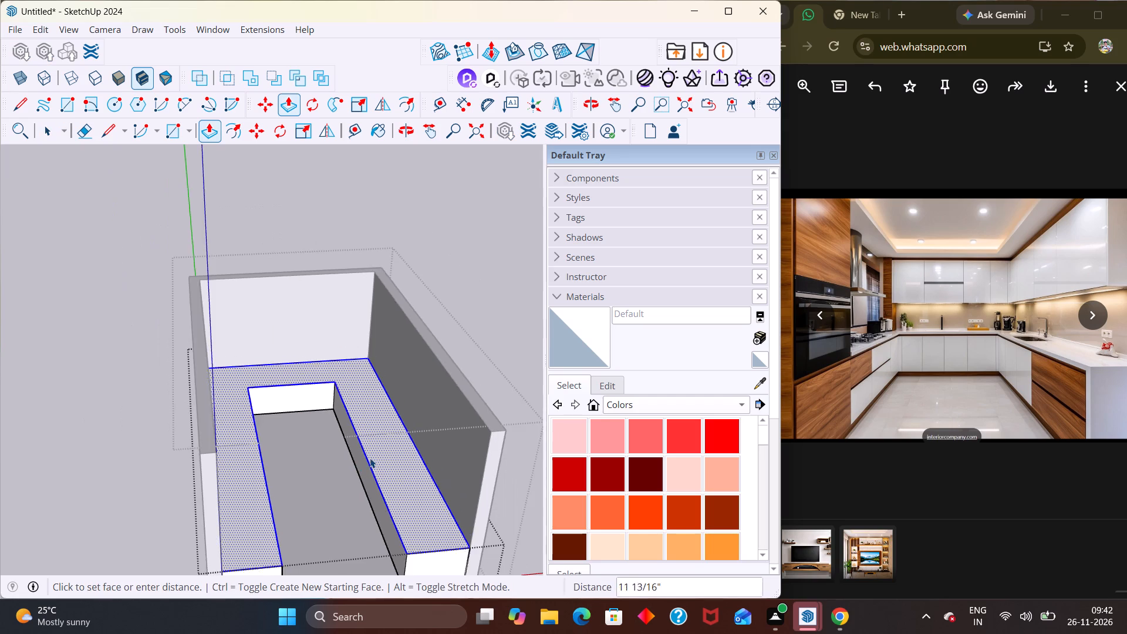
Push the inner face of the base cabinet block's right run back about 1' 5" to narrow it, undoing the extra push.
scroll(370, 456, down, 1)
scroll(370, 456, up, 1)
scroll(370, 456, down, 4)
click(488, 368)
middle_drag(445, 453, 450, 315)
scroll(387, 447, up, 4)
double_click(413, 466)
click(405, 467)
key(p)
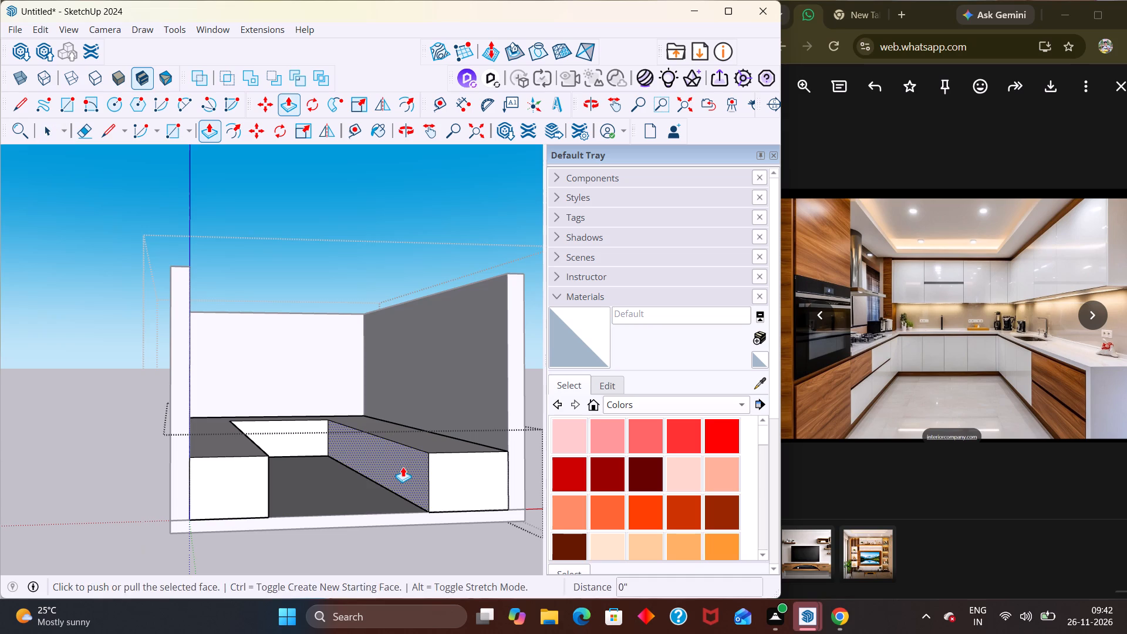
click(403, 468)
middle_drag(416, 472, 376, 530)
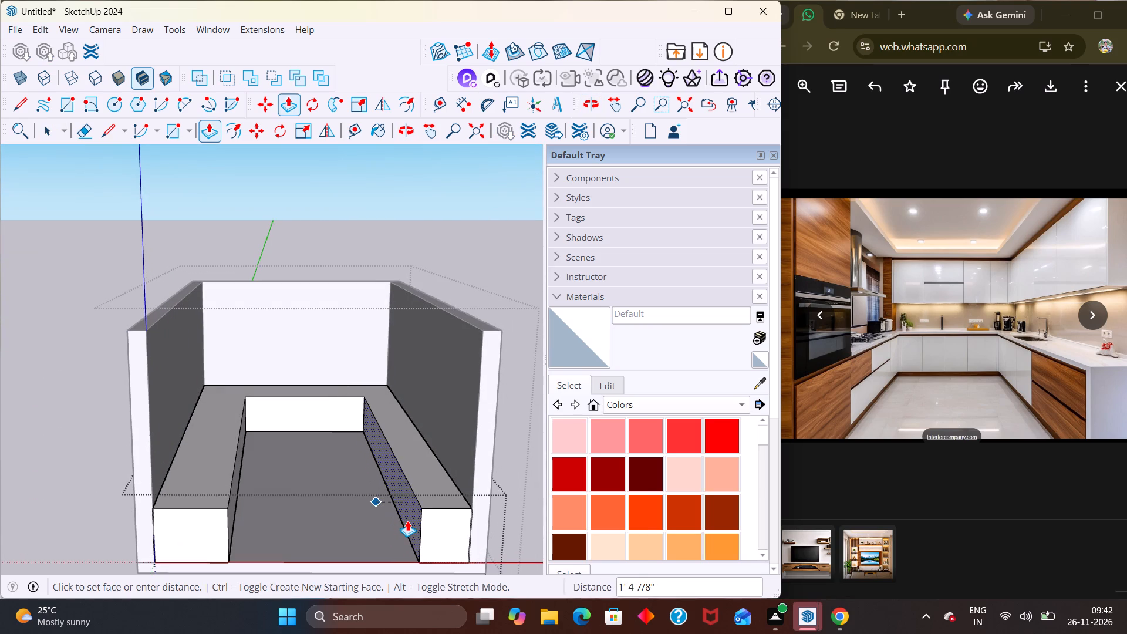
drag(409, 521, 411, 511)
double_click(339, 415)
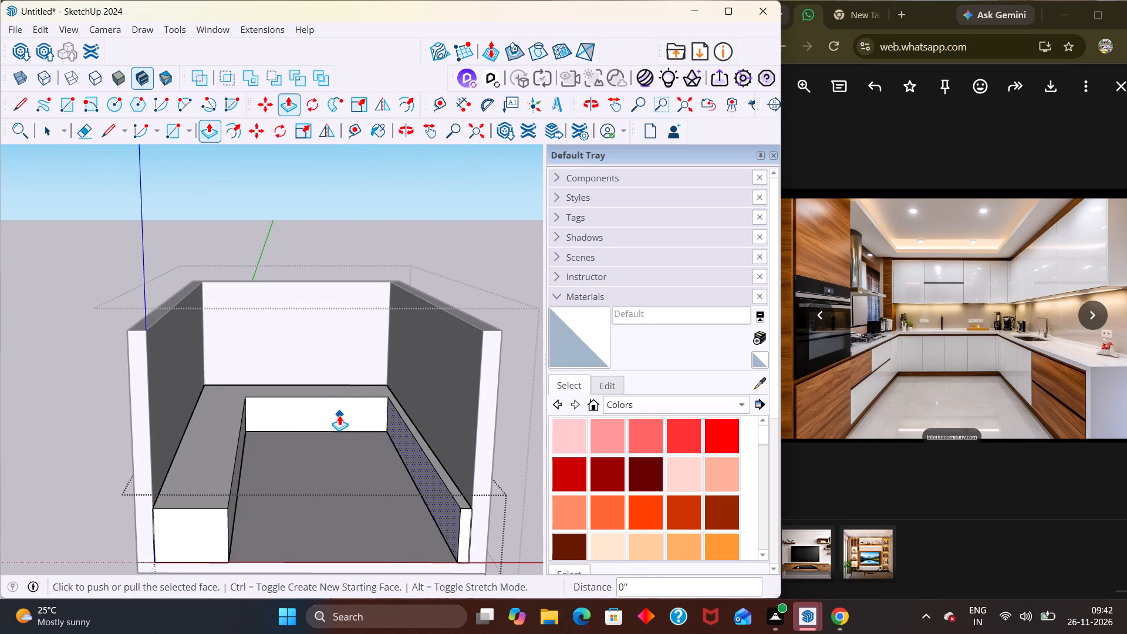
key(ctrl+z)
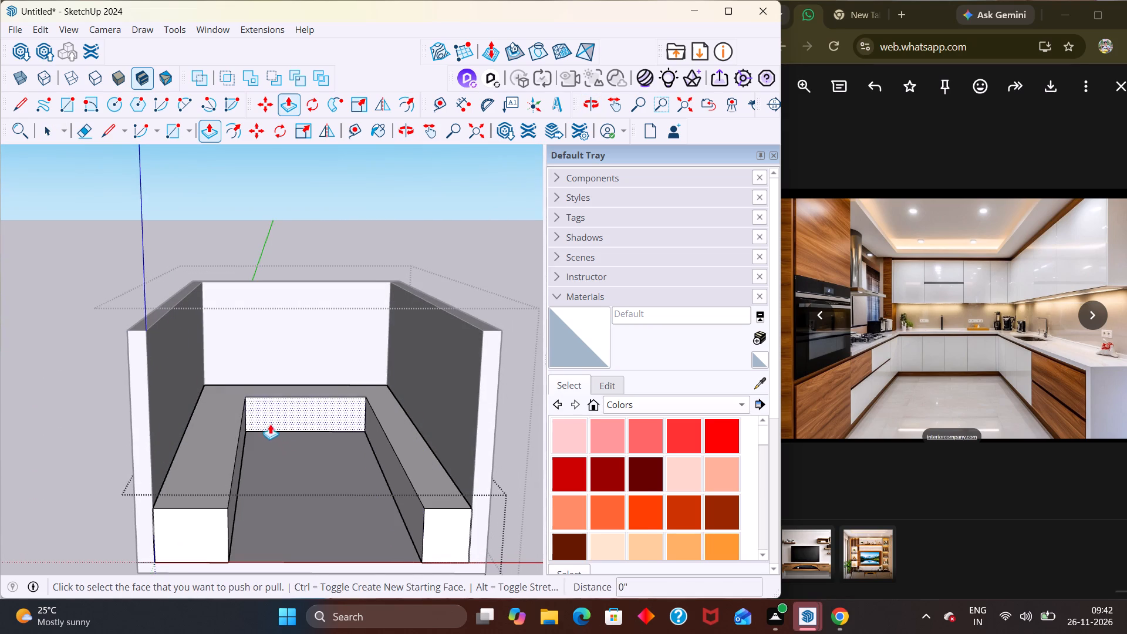
Repeat the last Push/Pull offset on the inner faces of the back and left cabinet runs, and leave the groups.
double_click(270, 413)
middle_drag(268, 458, 174, 447)
double_click(200, 461)
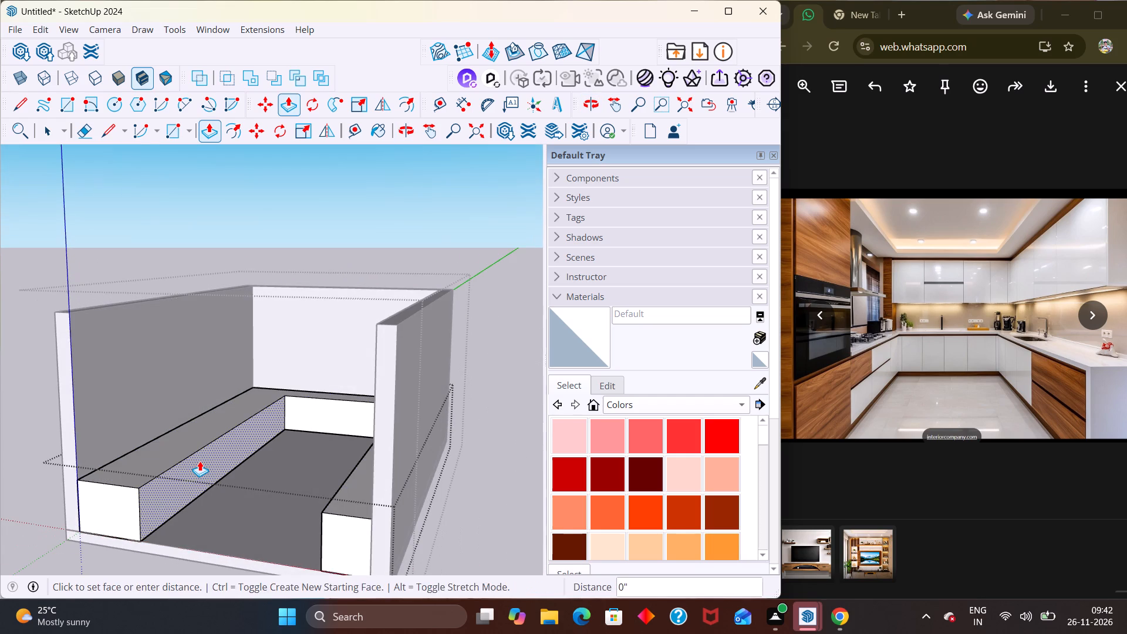
scroll(221, 464, down, 8)
key(space)
click(441, 478)
middle_drag(346, 481, 451, 504)
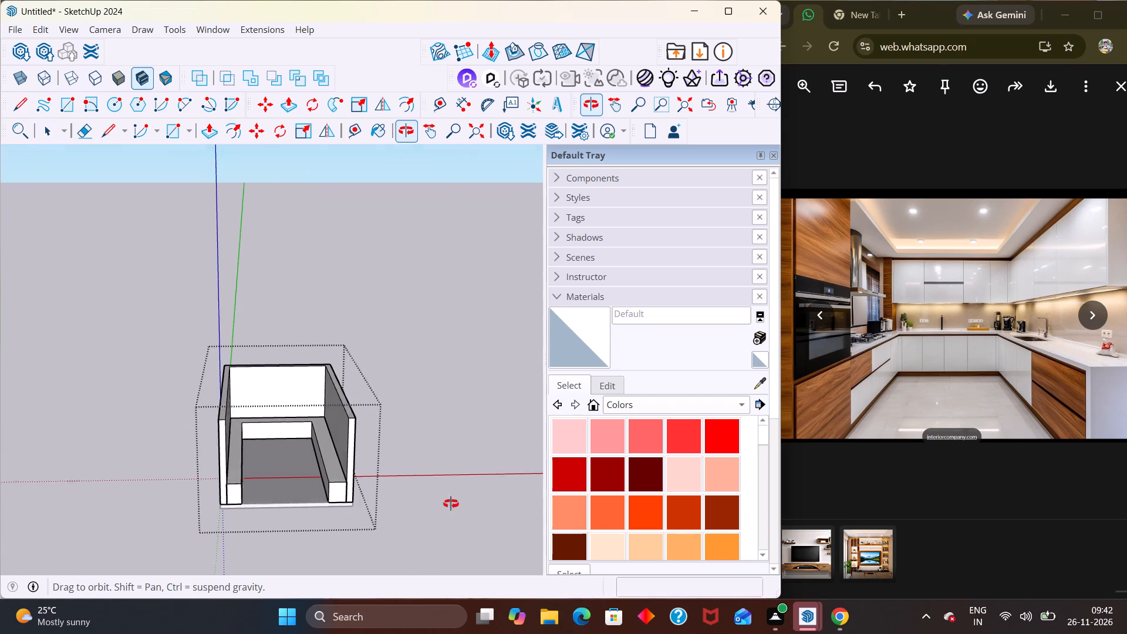
middle_drag(451, 504, 448, 503)
click(396, 515)
Examine the narrowed U-shaped base cabinet block and the room shell from the front and from above.
middle_drag(238, 468, 229, 430)
scroll(237, 466, up, 4)
middle_drag(249, 406, 245, 557)
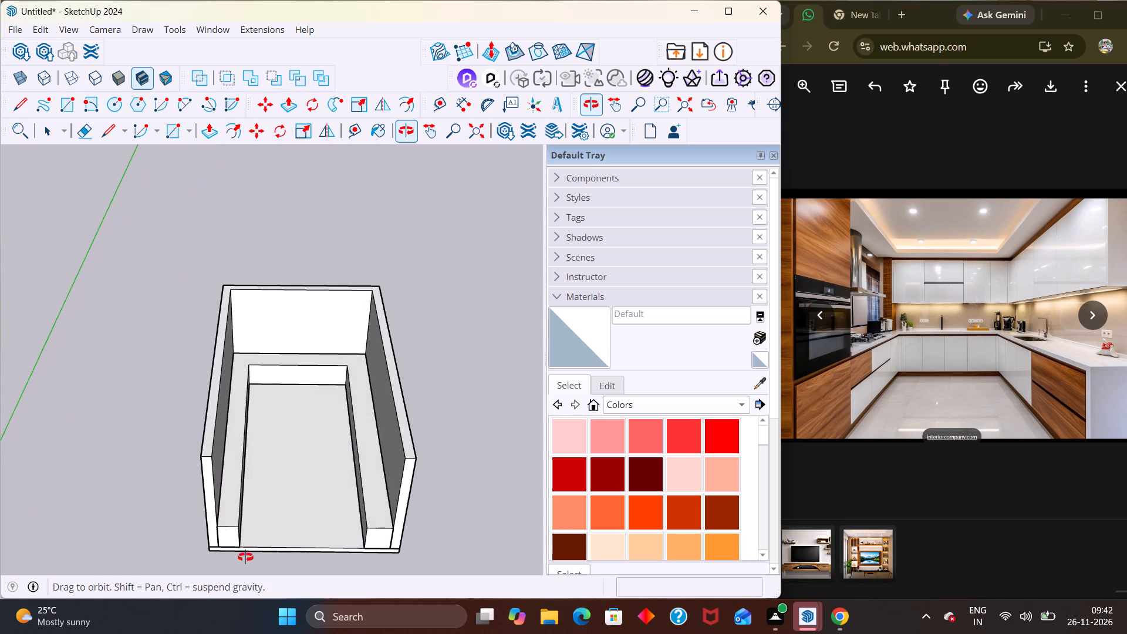
middle_drag(245, 557, 249, 297)
scroll(241, 337, up, 7)
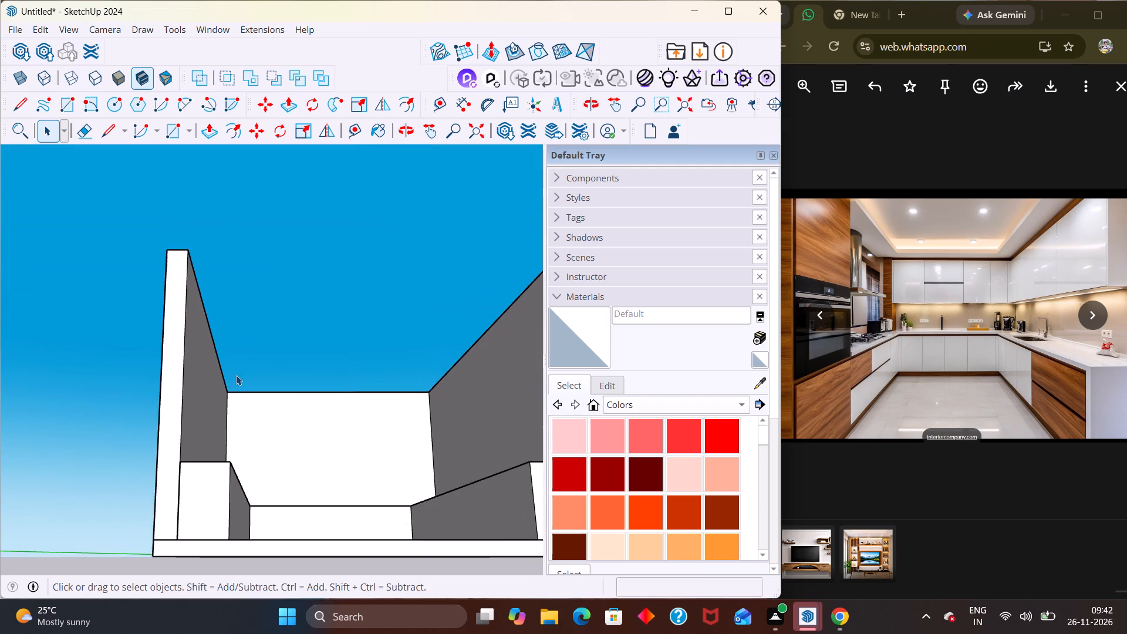
scroll(238, 393, down, 2)
middle_drag(218, 441, 203, 474)
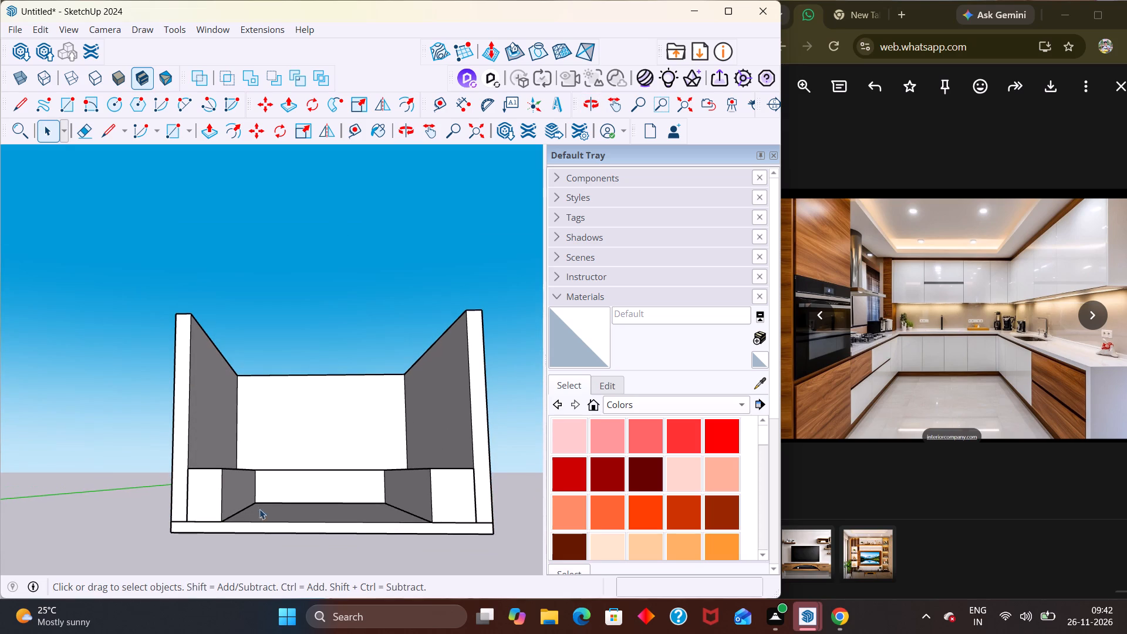
middle_drag(265, 514, 274, 562)
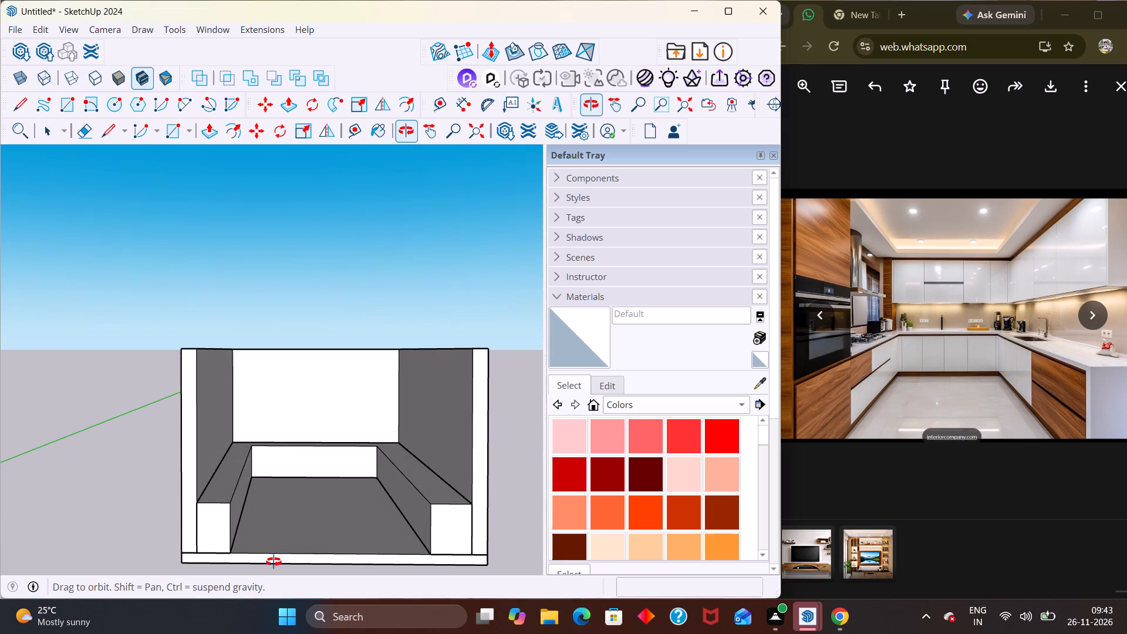
middle_drag(274, 562, 274, 561)
middle_drag(348, 401, 335, 505)
scroll(328, 505, up, 1)
middle_drag(337, 409, 333, 444)
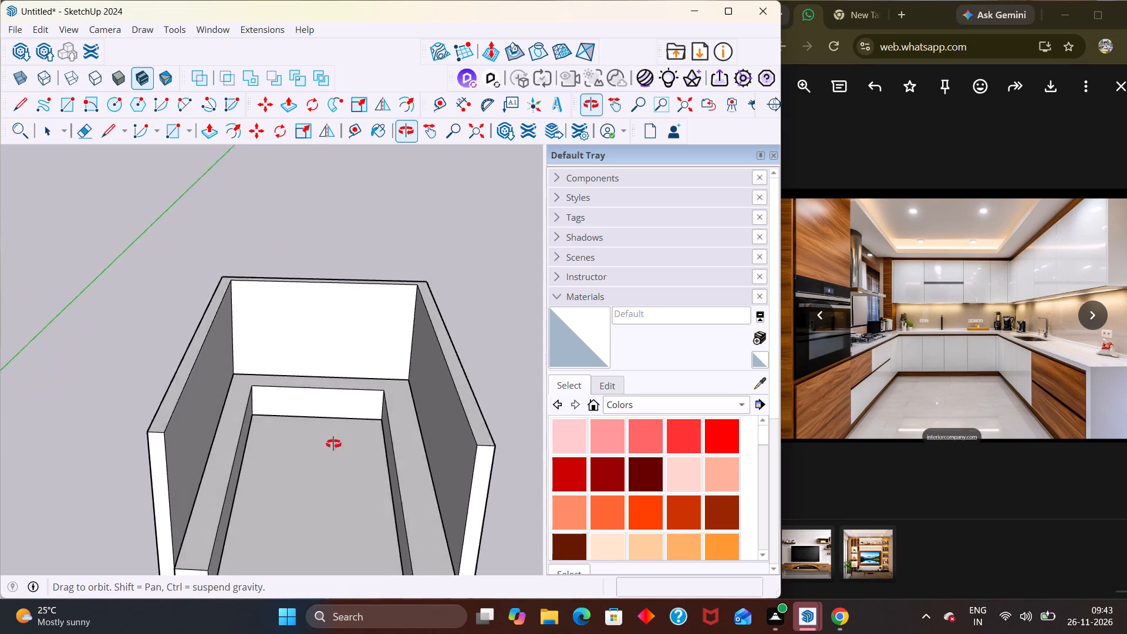
middle_drag(333, 444, 339, 512)
scroll(340, 512, up, 1)
middle_drag(328, 359, 327, 446)
scroll(327, 446, up, 1)
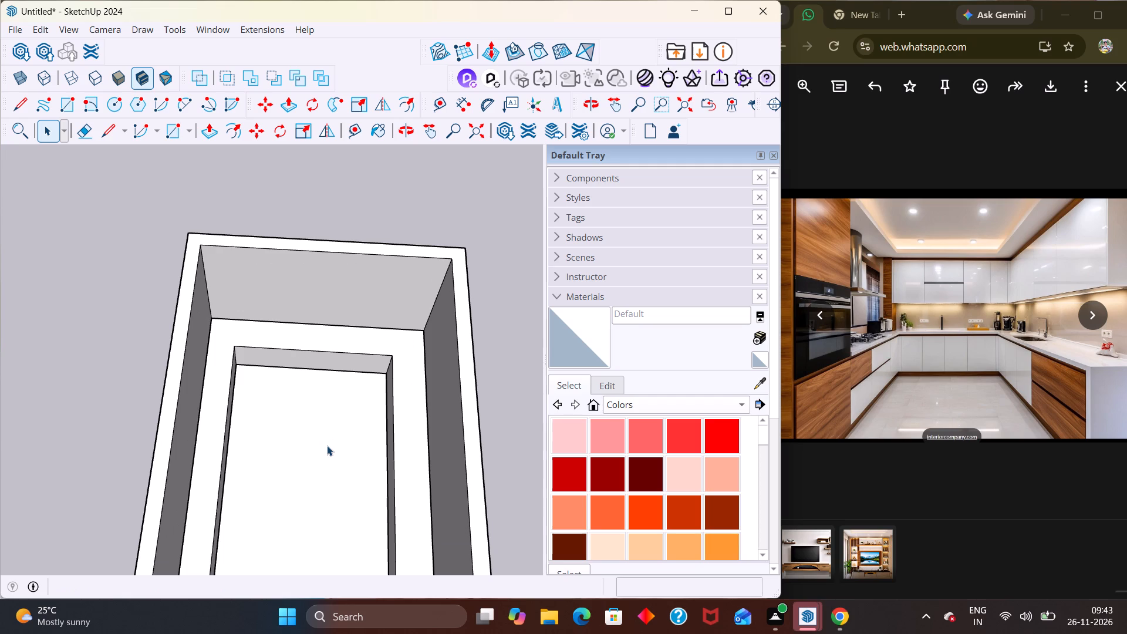
scroll(340, 466, down, 3)
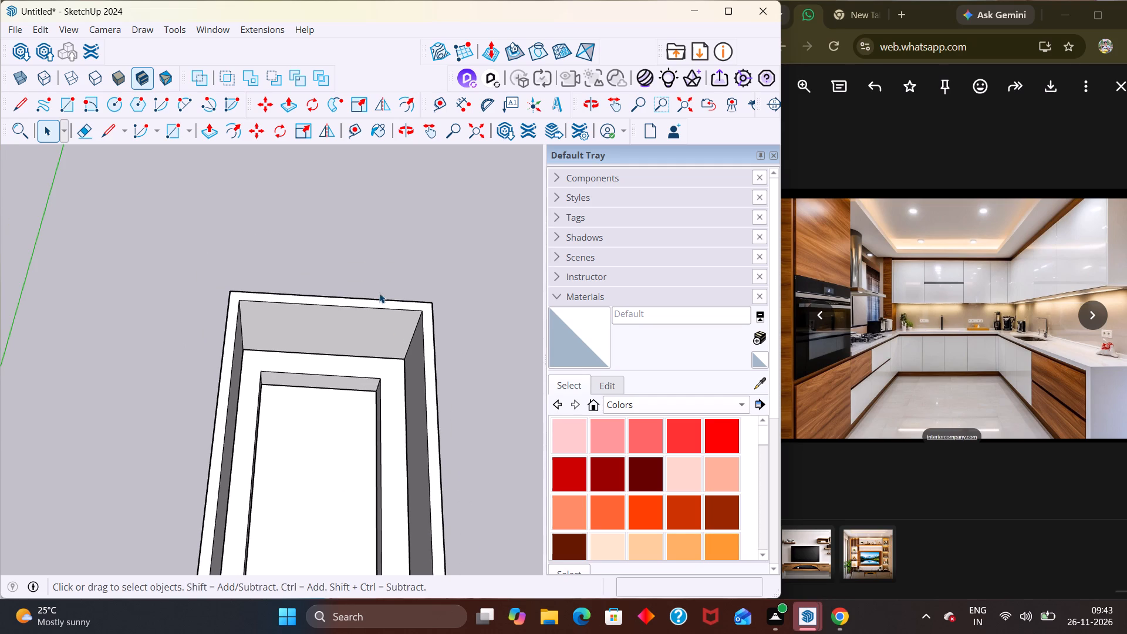
scroll(289, 249, down, 4)
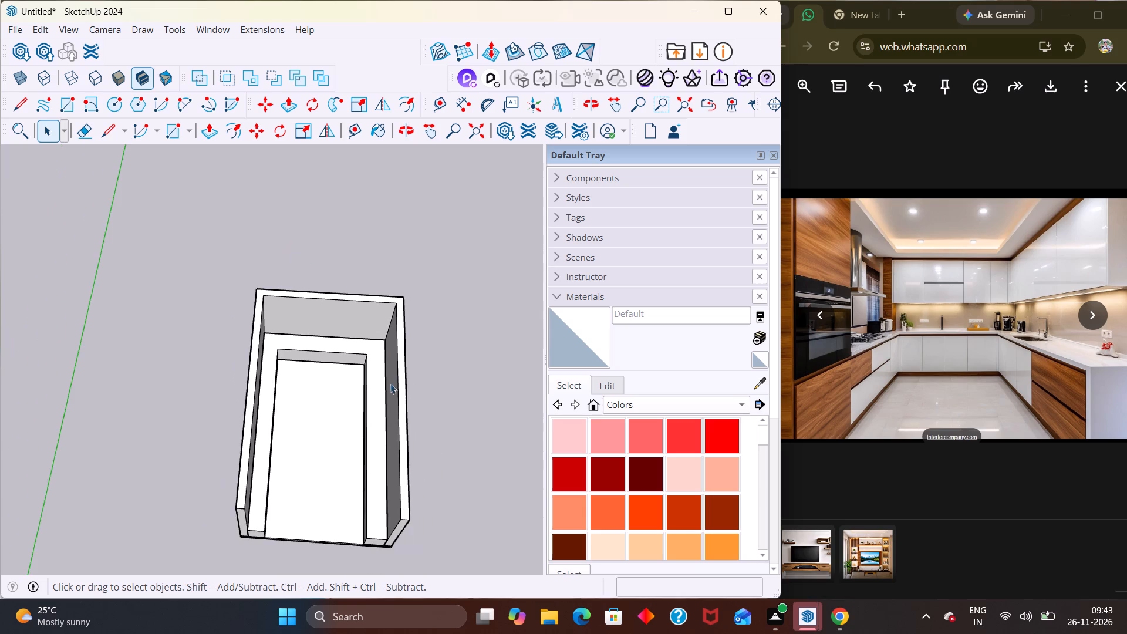
middle_drag(393, 397, 434, 234)
middle_drag(357, 370, 342, 353)
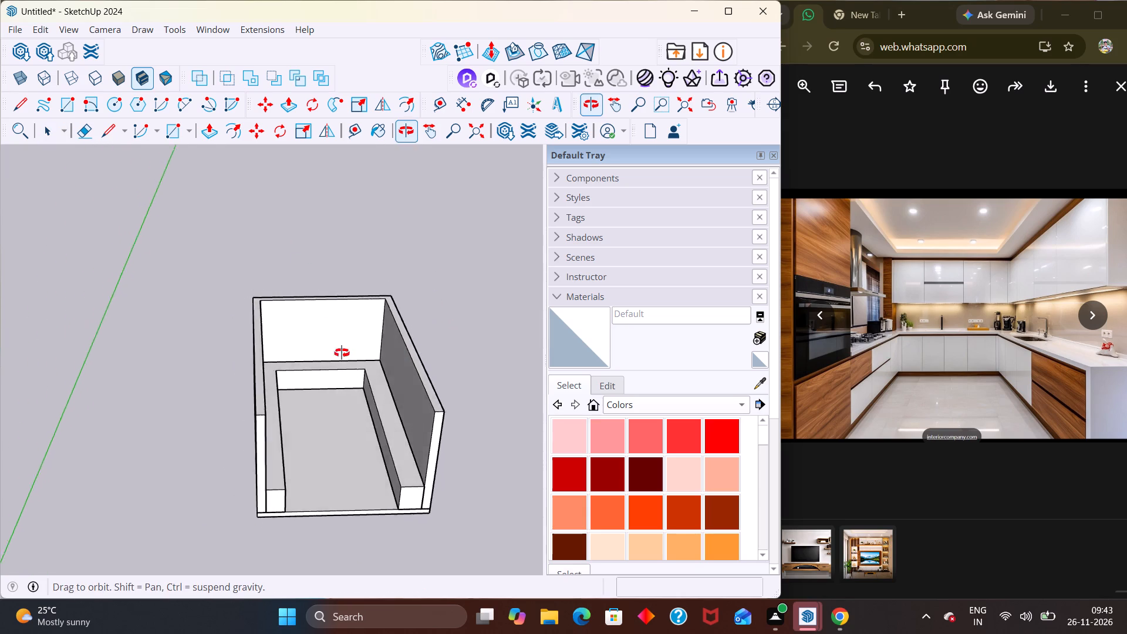
middle_drag(342, 353, 332, 208)
scroll(332, 208, up, 4)
middle_drag(330, 393, 303, 578)
scroll(303, 578, up, 1)
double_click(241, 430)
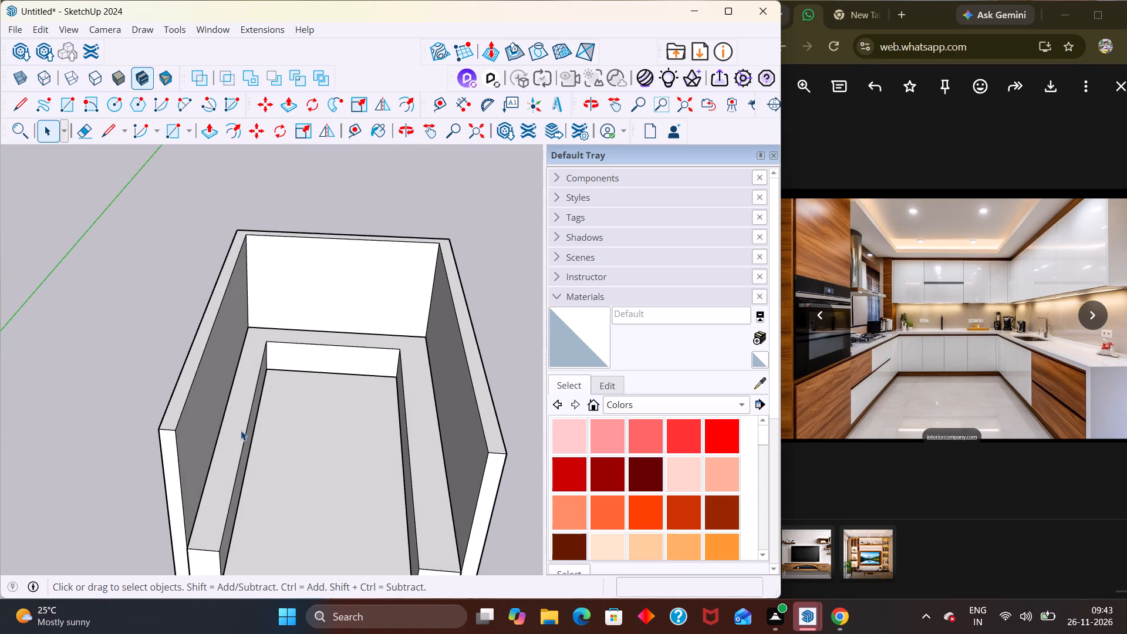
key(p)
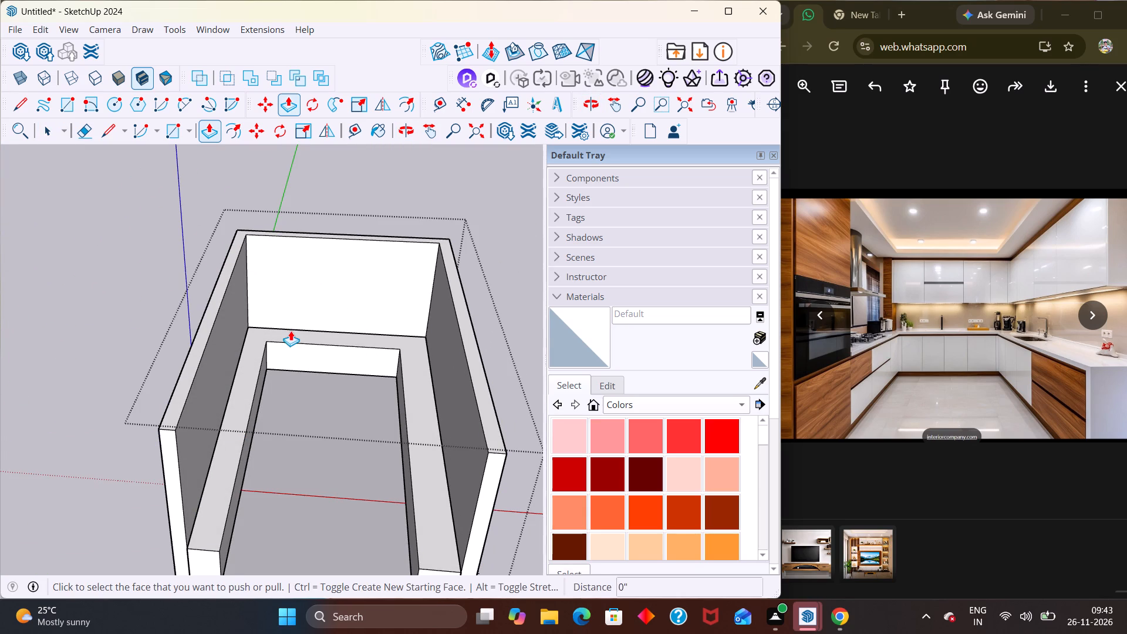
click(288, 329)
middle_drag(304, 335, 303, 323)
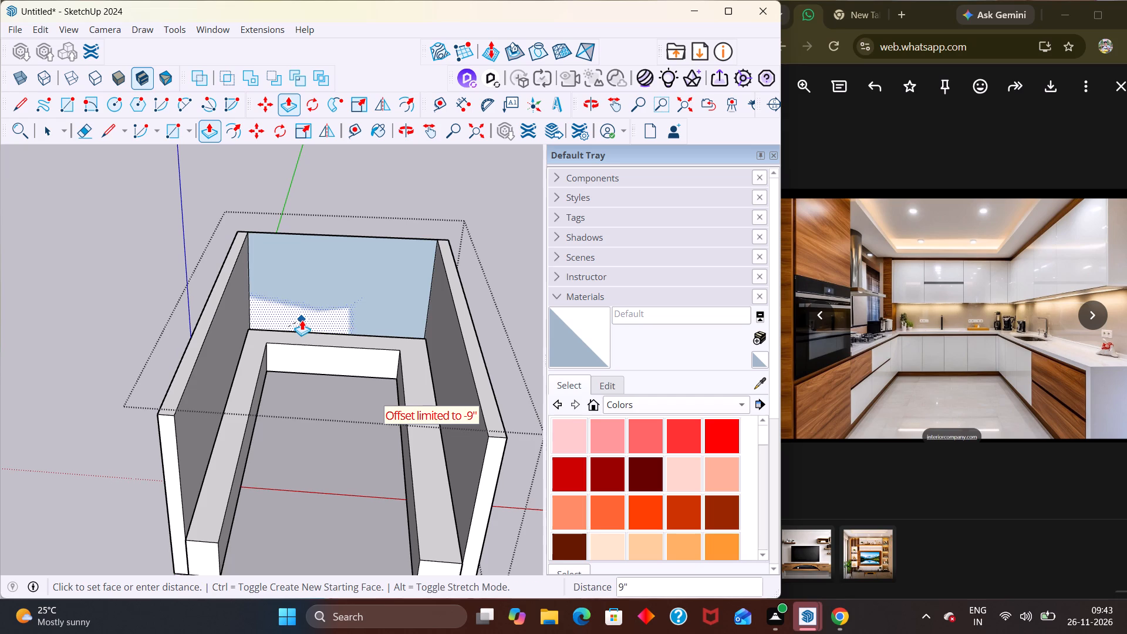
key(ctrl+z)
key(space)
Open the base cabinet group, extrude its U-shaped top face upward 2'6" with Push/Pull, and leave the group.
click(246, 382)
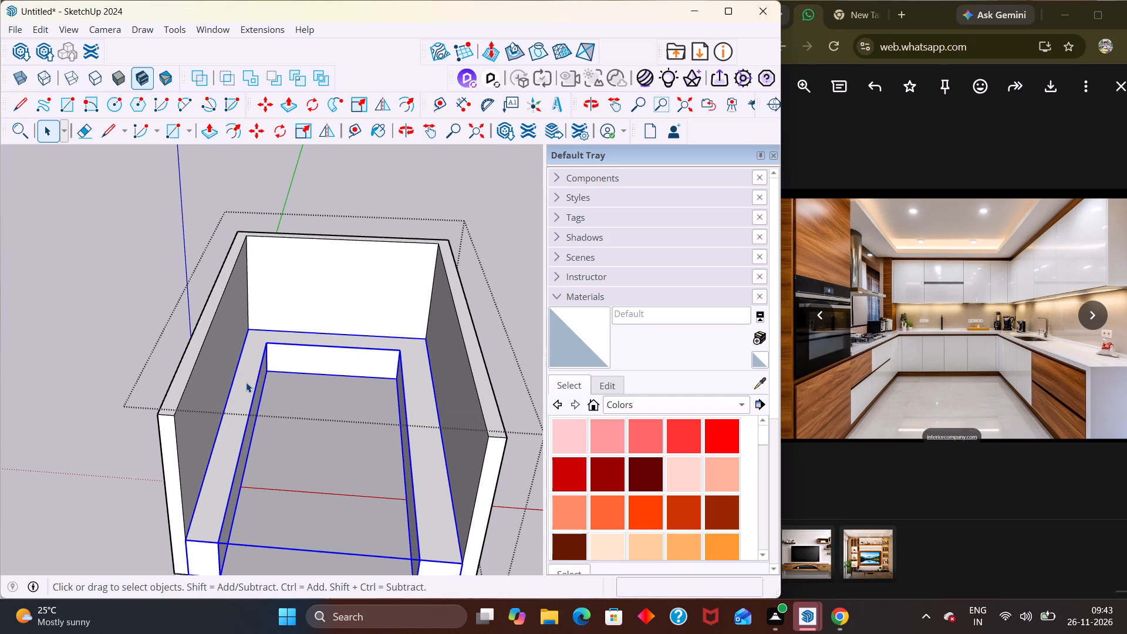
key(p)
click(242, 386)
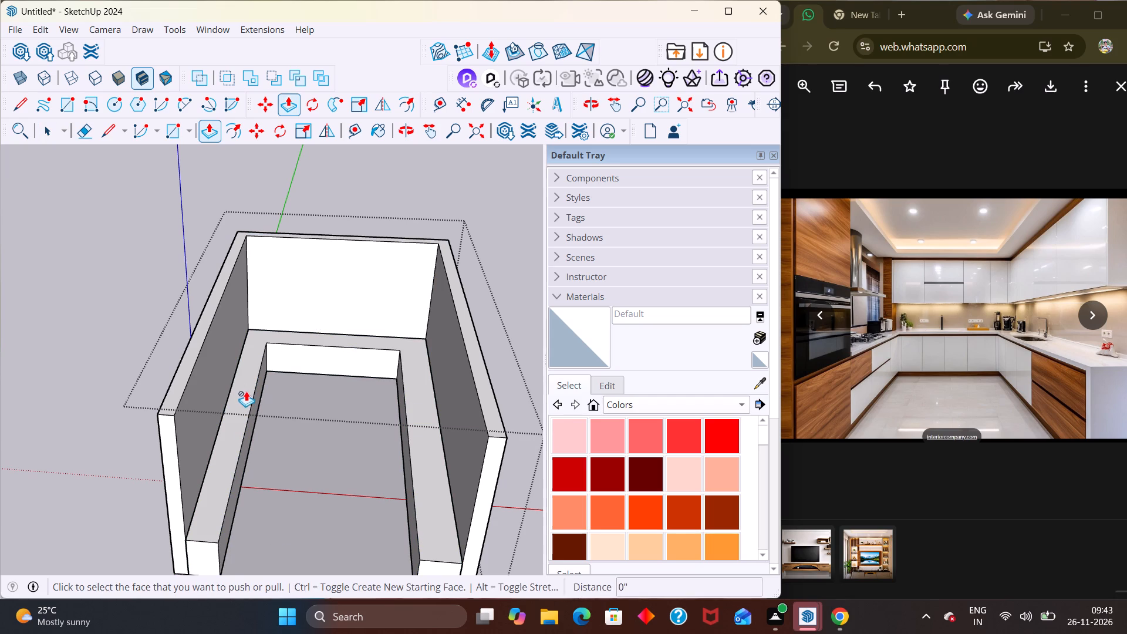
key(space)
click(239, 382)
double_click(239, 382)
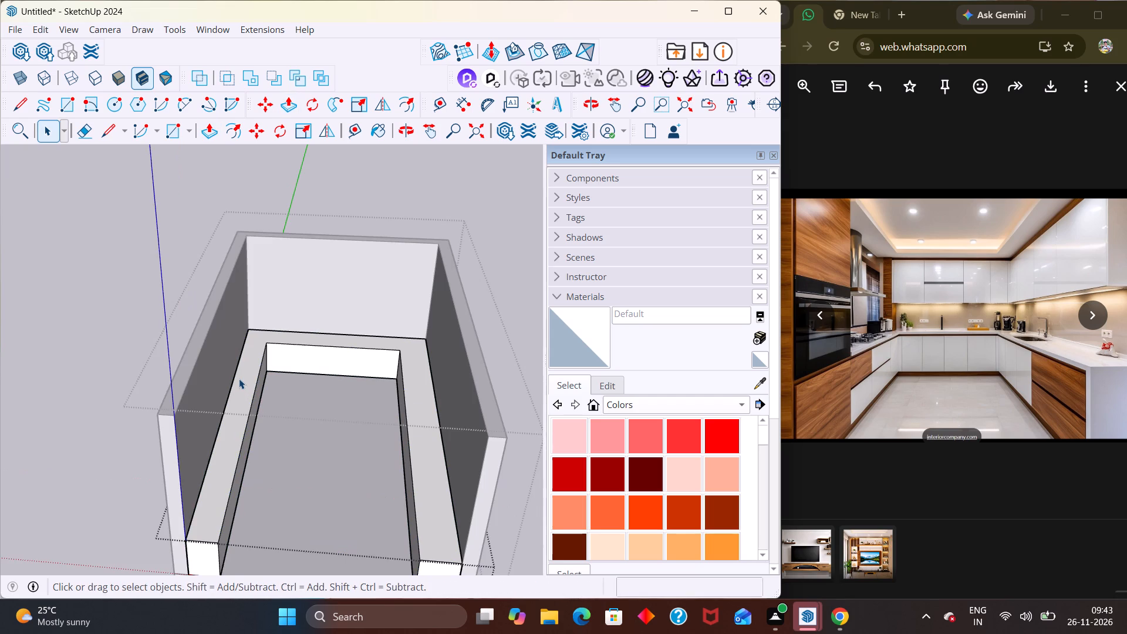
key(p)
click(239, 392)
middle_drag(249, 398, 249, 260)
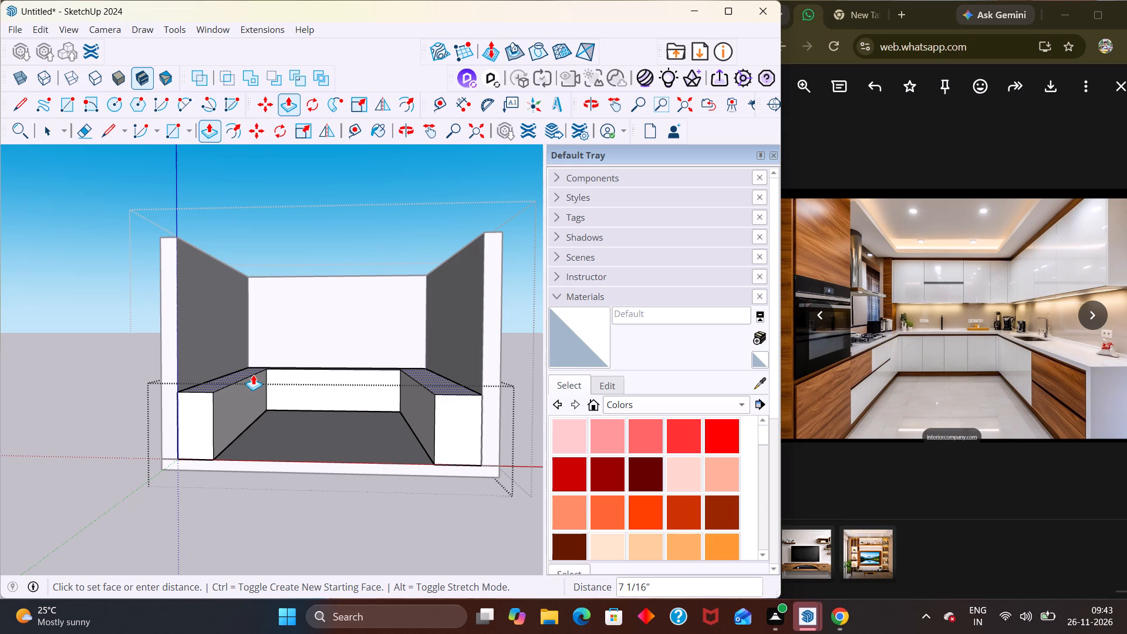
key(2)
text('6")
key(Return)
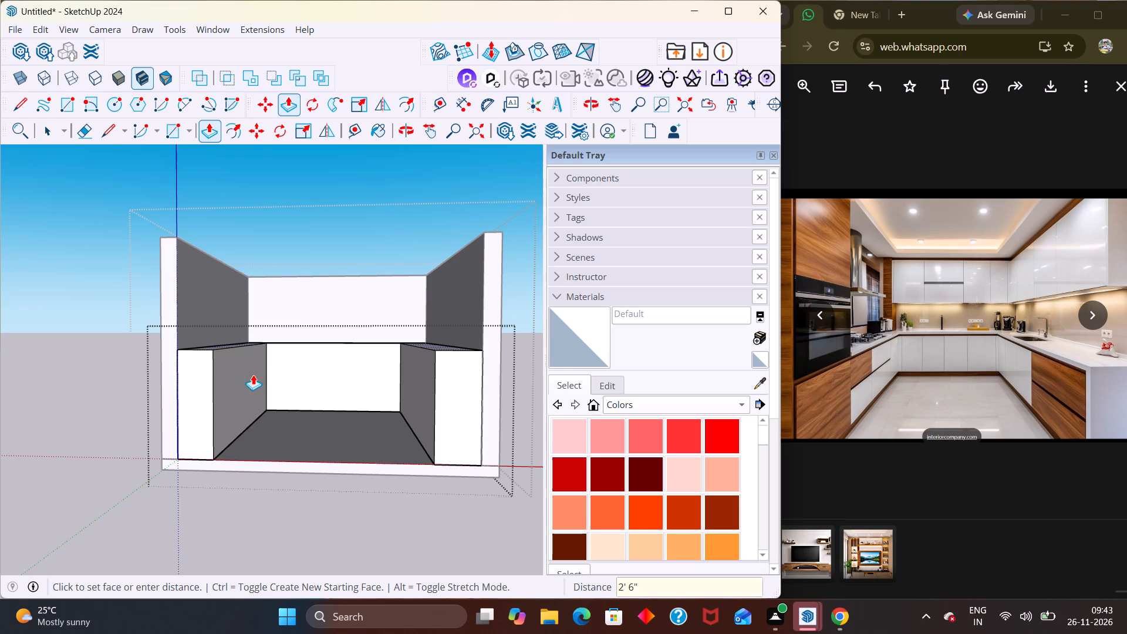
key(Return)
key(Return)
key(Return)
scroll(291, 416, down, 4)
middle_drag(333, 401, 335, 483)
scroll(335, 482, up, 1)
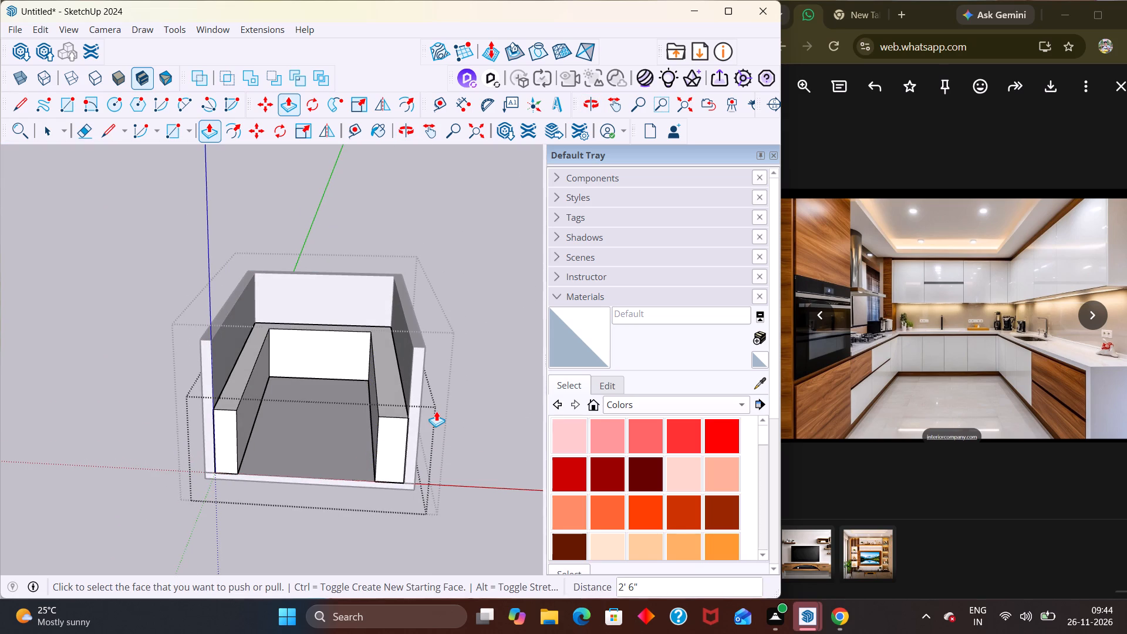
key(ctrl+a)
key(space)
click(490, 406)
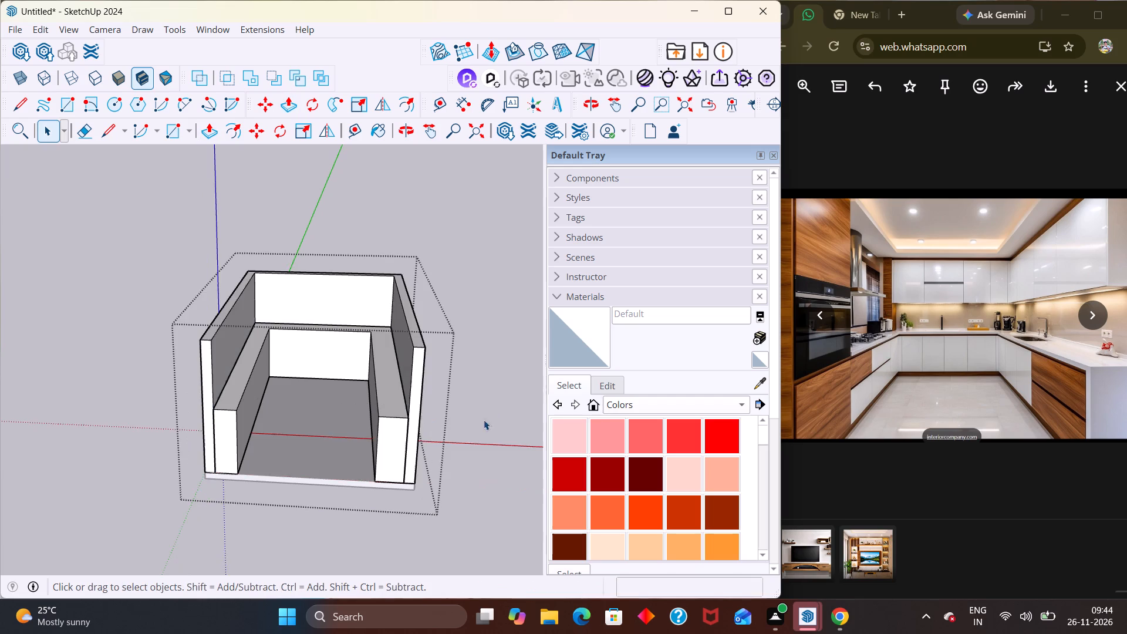
Reopen the base cabinet group and push its U-shaped top face down about 4' 5".
middle_drag(410, 480, 446, 375)
middle_drag(433, 387, 427, 481)
double_click(404, 390)
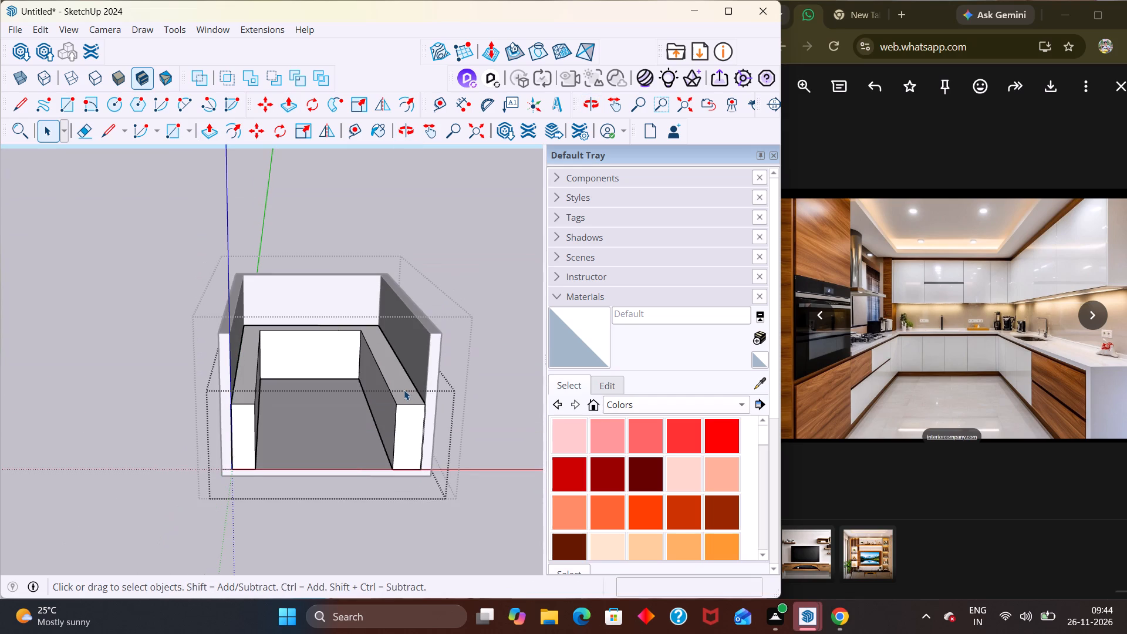
key(p)
click(404, 387)
click(406, 442)
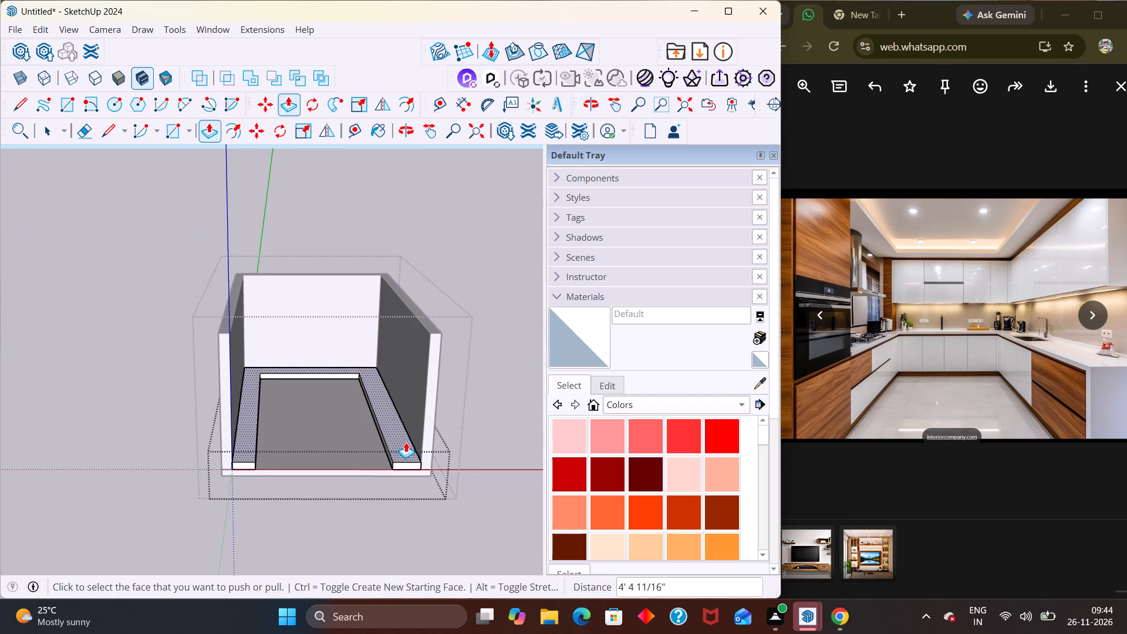
Extrude the lowered U-shaped top face upward 2'6" with Push/Pull and leave the base cabinet group.
key(space)
double_click(400, 434)
double_click(396, 439)
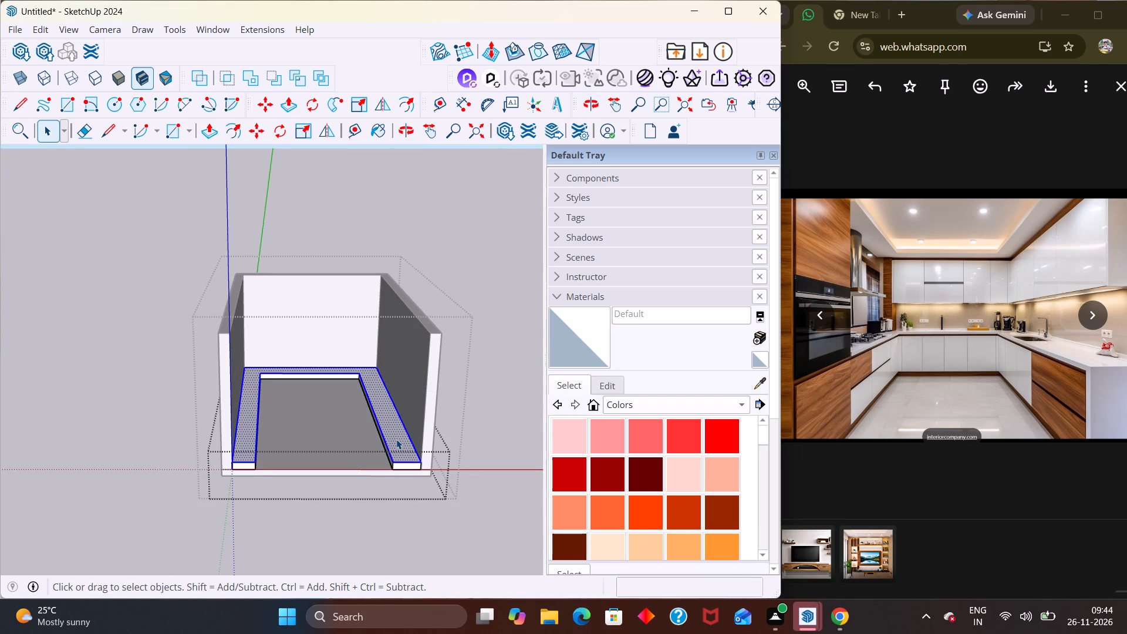
double_click(396, 439)
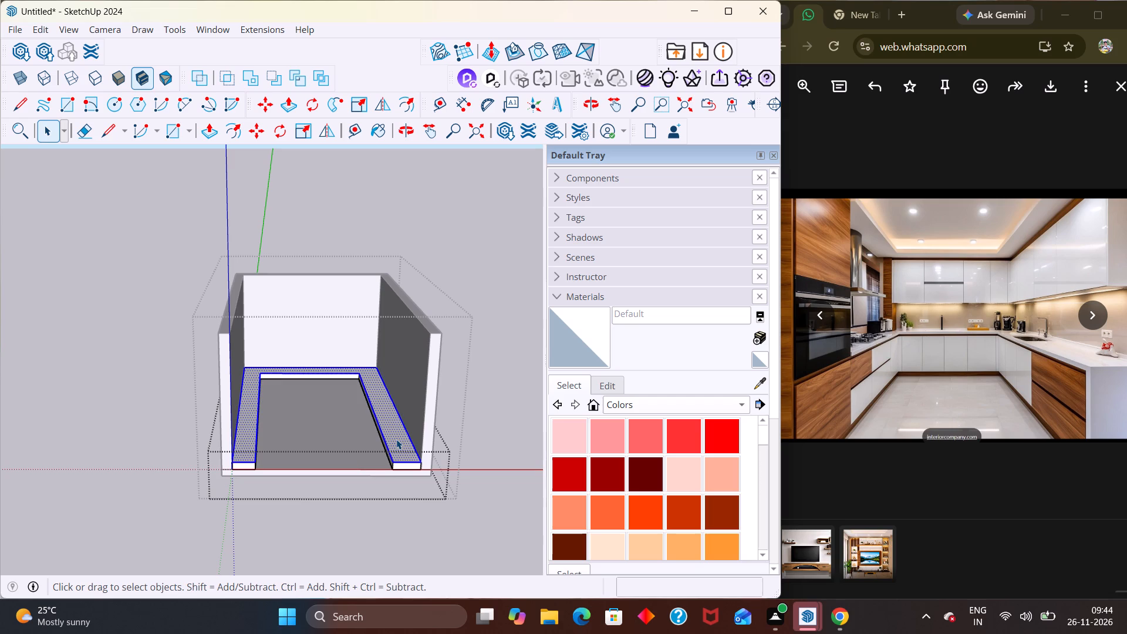
click(396, 439)
key(p)
click(396, 439)
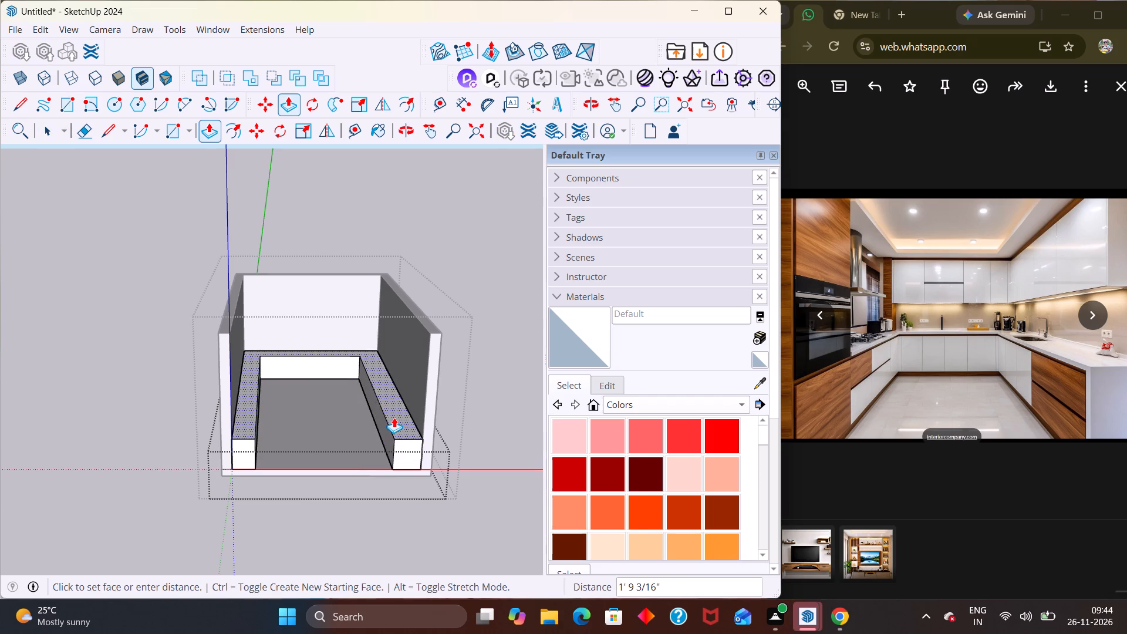
text(2'6")
key(Return)
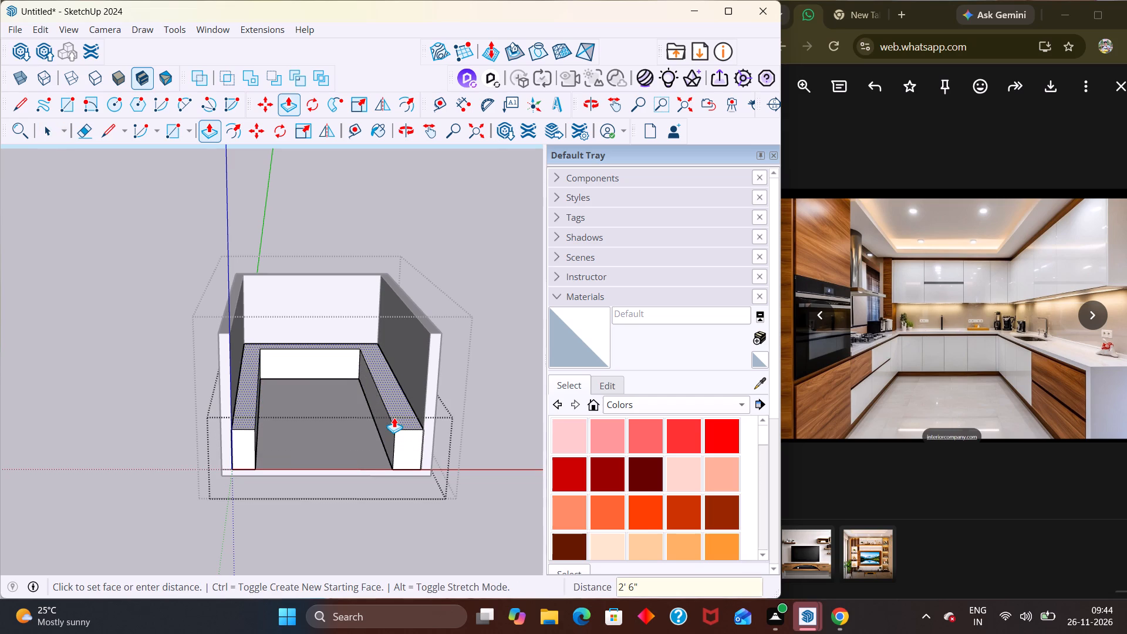
key(space)
click(522, 380)
middle_drag(460, 525, 346, 468)
scroll(454, 455, up, 1)
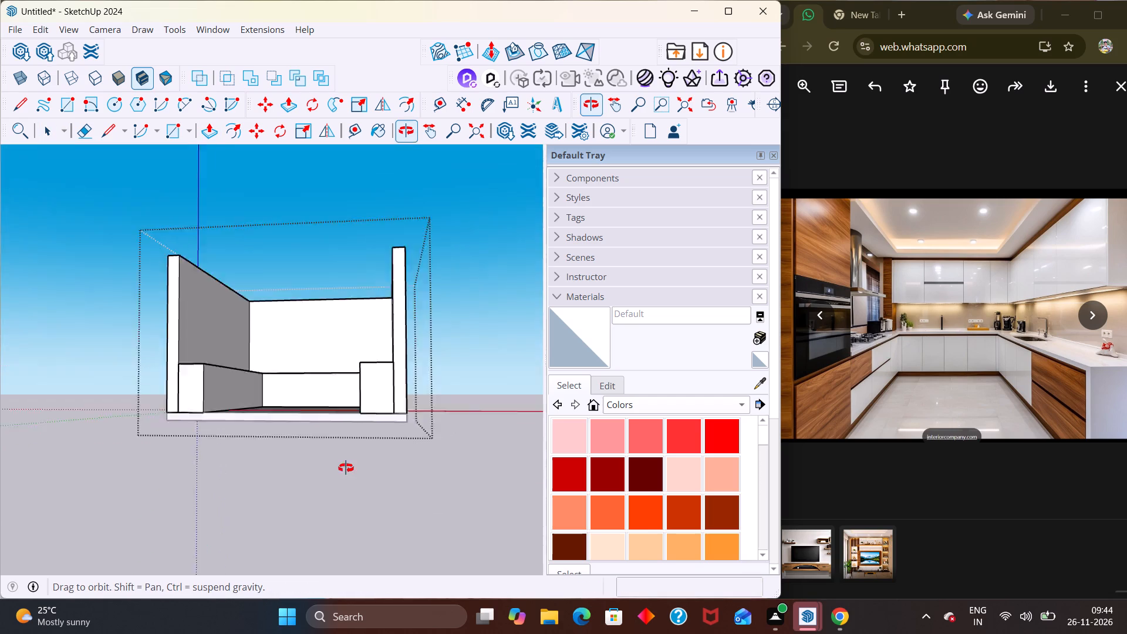
Examine the raised U-shaped base cabinets against the room shell from the front and from above, closing the open group.
middle_drag(346, 468, 344, 470)
scroll(344, 470, up, 1)
middle_drag(341, 470, 454, 488)
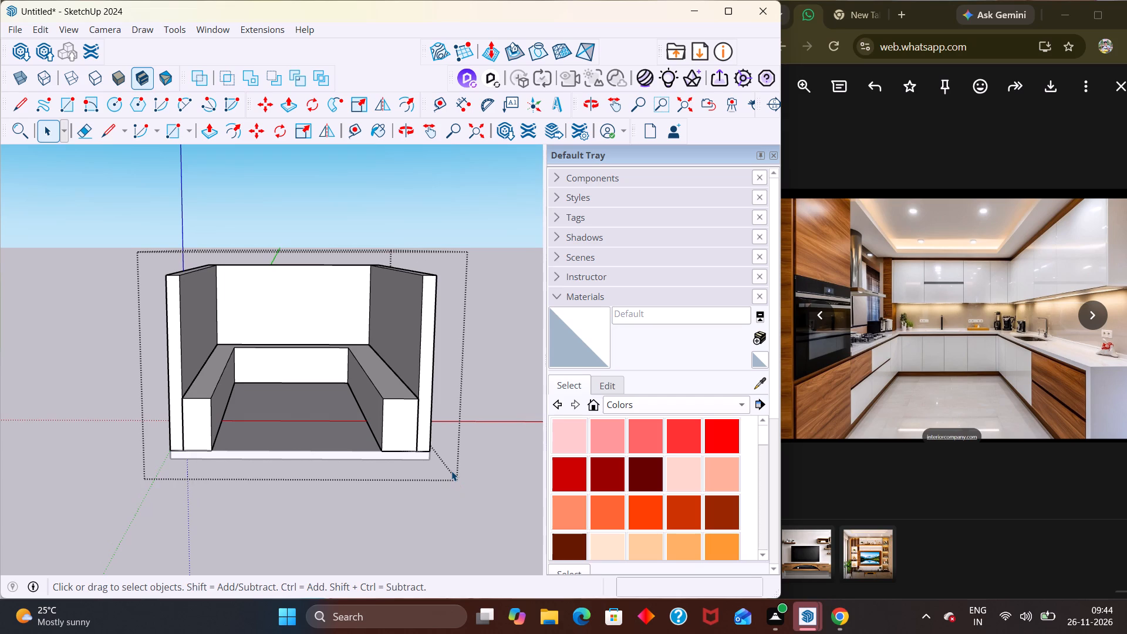
middle_drag(274, 328, 298, 424)
scroll(271, 352, up, 1)
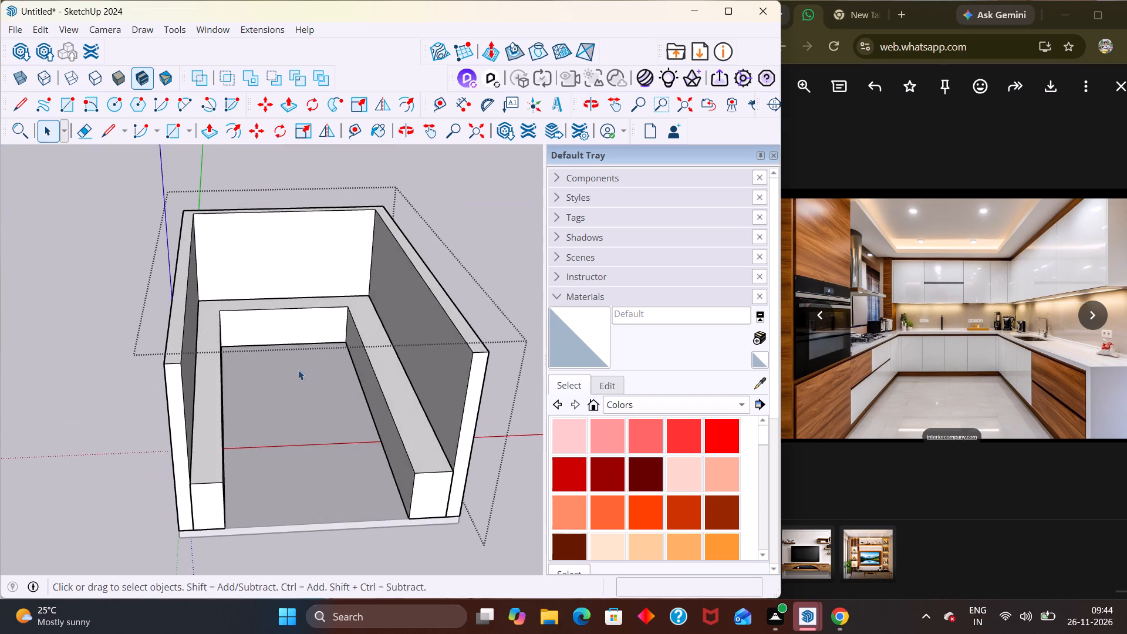
middle_drag(285, 328, 275, 421)
middle_drag(342, 379, 300, 564)
scroll(300, 564, up, 1)
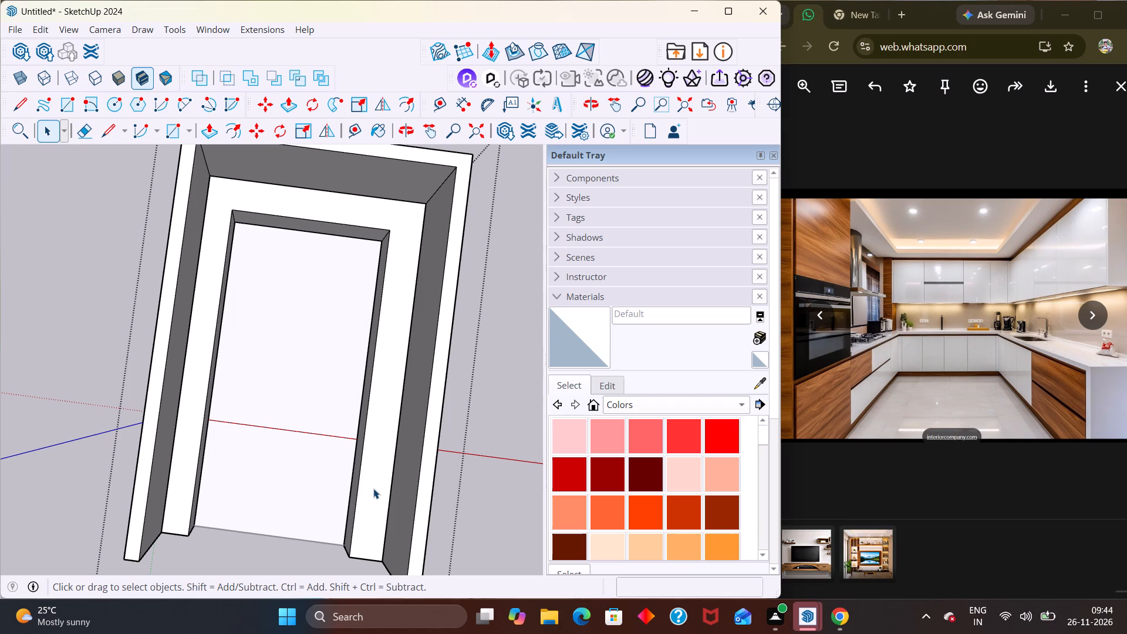
scroll(367, 473, down, 1)
scroll(367, 473, up, 1)
scroll(367, 473, down, 2)
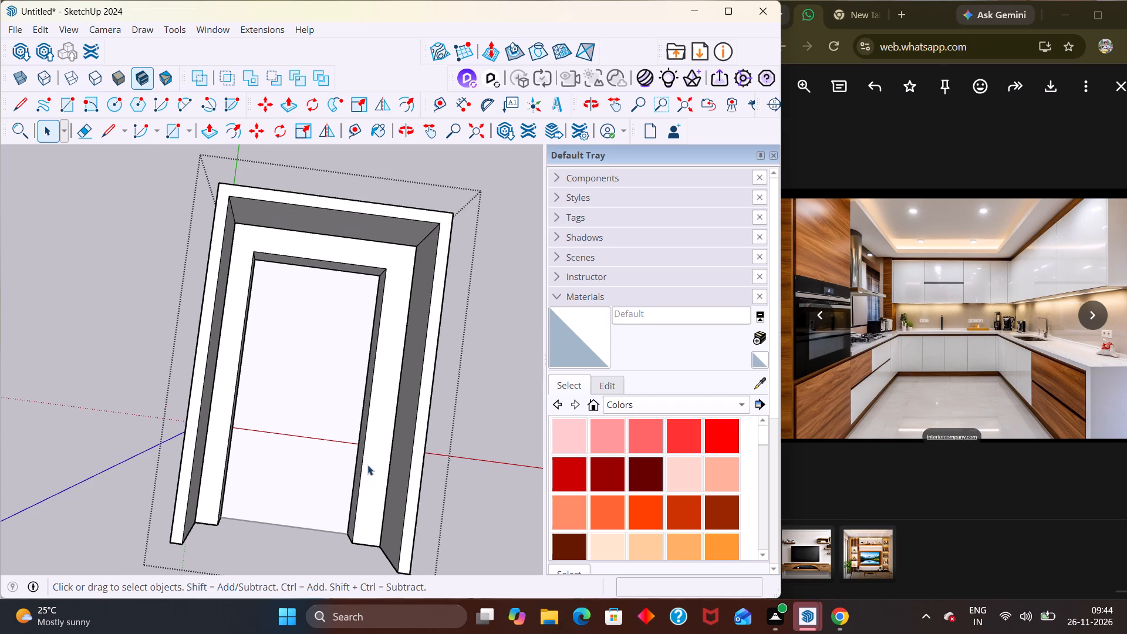
scroll(367, 456, down, 1)
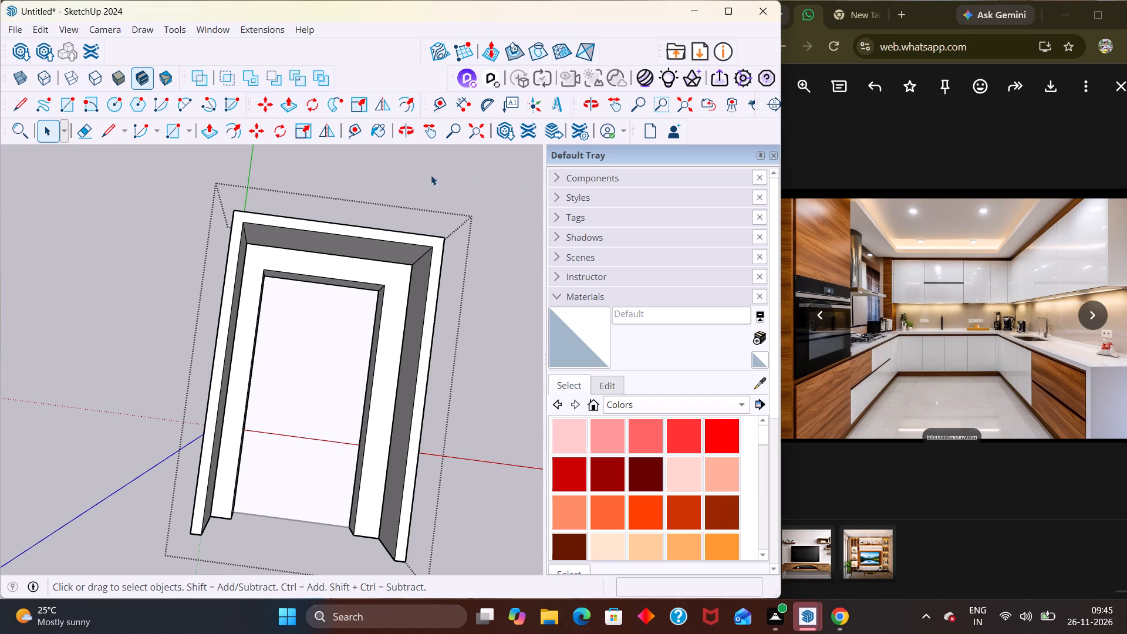
scroll(424, 208, down, 6)
click(511, 404)
middle_drag(436, 494, 418, 150)
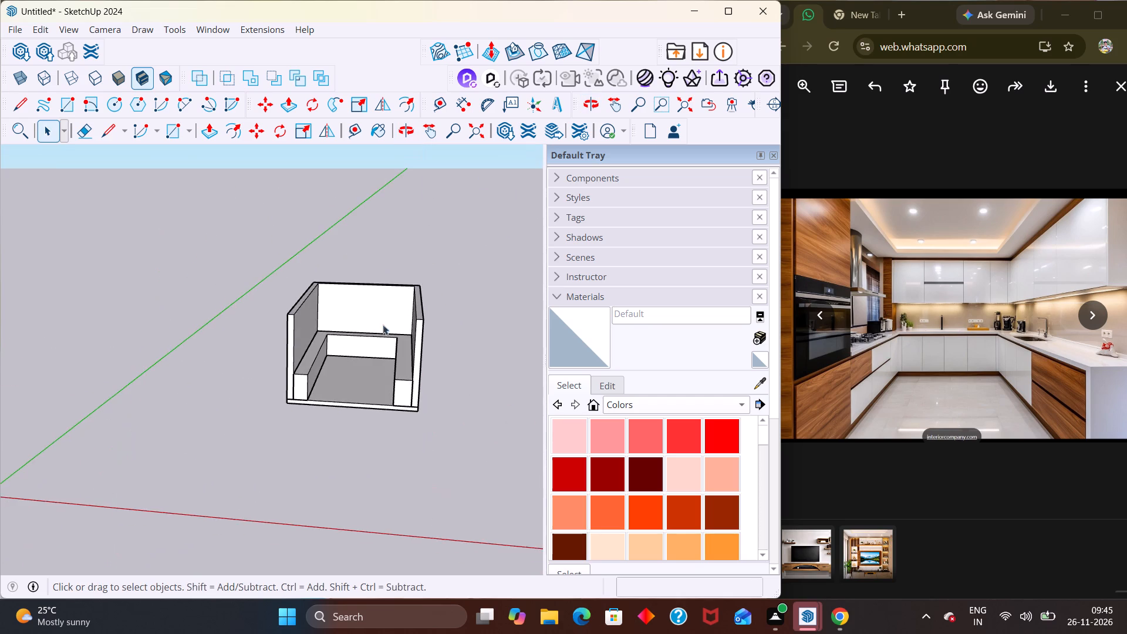
scroll(370, 333, up, 3)
middle_drag(302, 400, 303, 346)
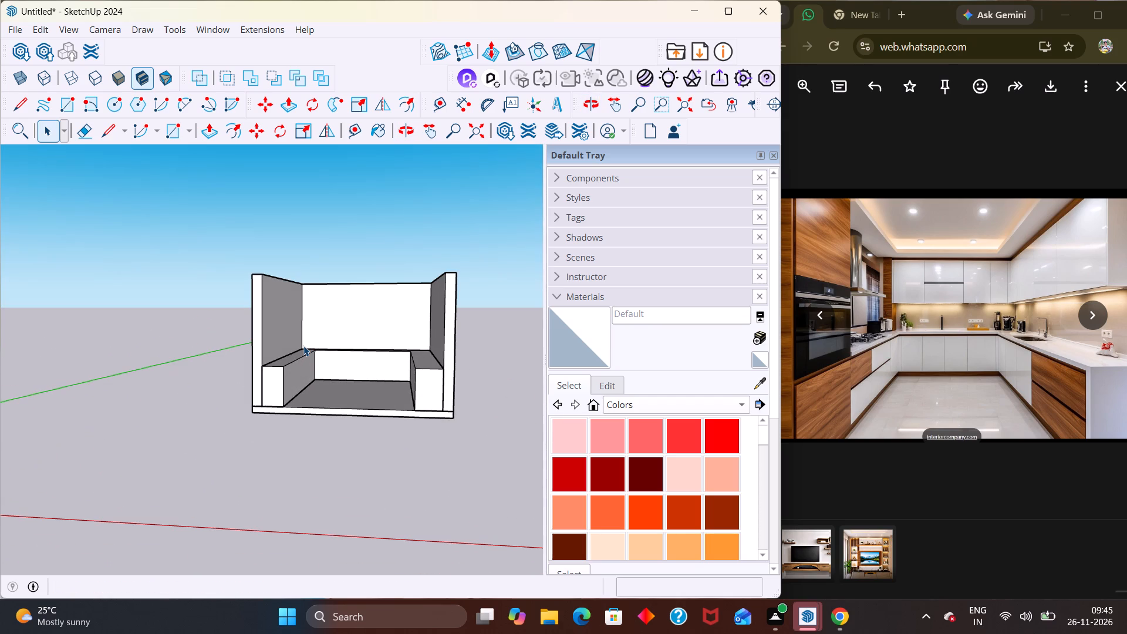
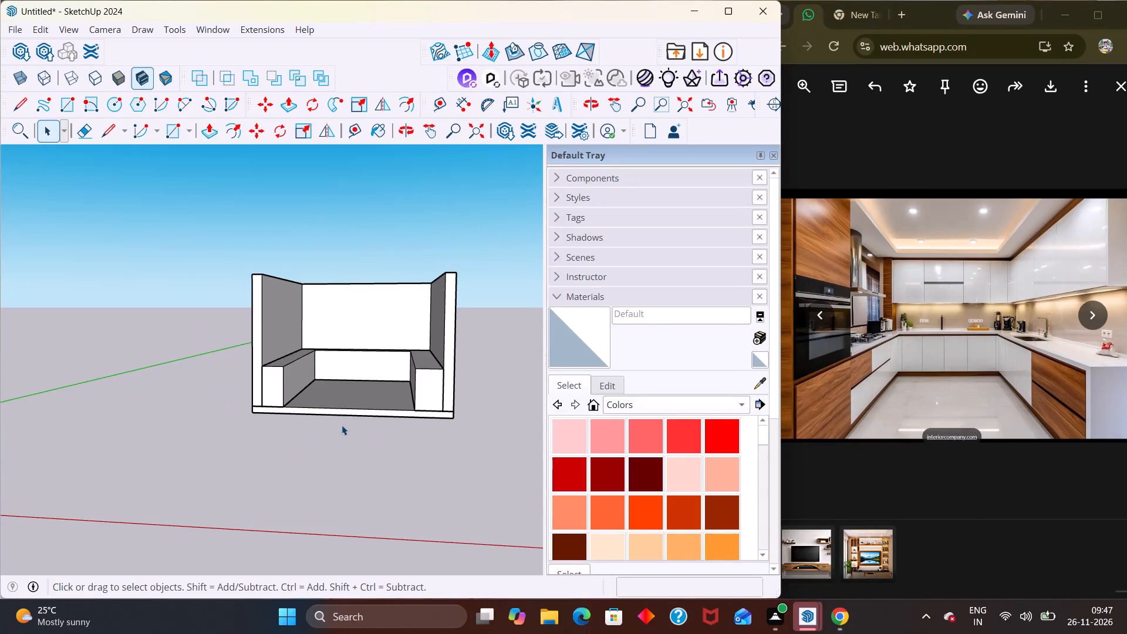
Open the base cabinet group and pull the back run's inner face about 8 3/4" into the room, plus about 5 1/8" more.
key(space)
click(366, 489)
middle_drag(404, 443, 380, 525)
scroll(379, 458, down, 4)
middle_drag(424, 458, 477, 418)
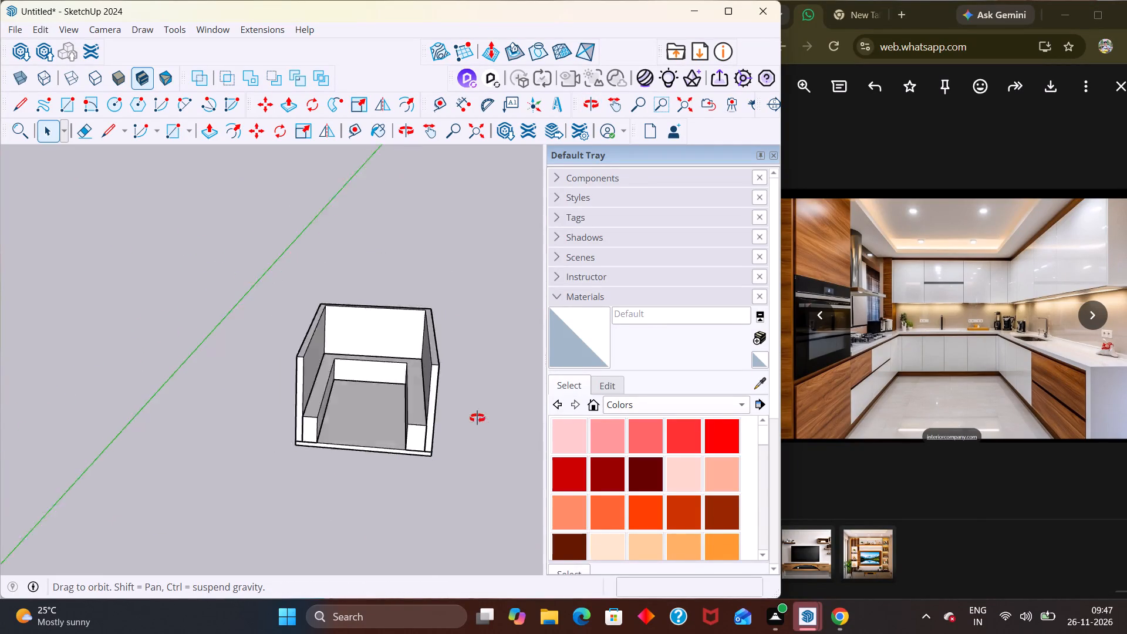
middle_drag(477, 418, 400, 398)
scroll(397, 417, down, 2)
middle_drag(367, 377, 433, 500)
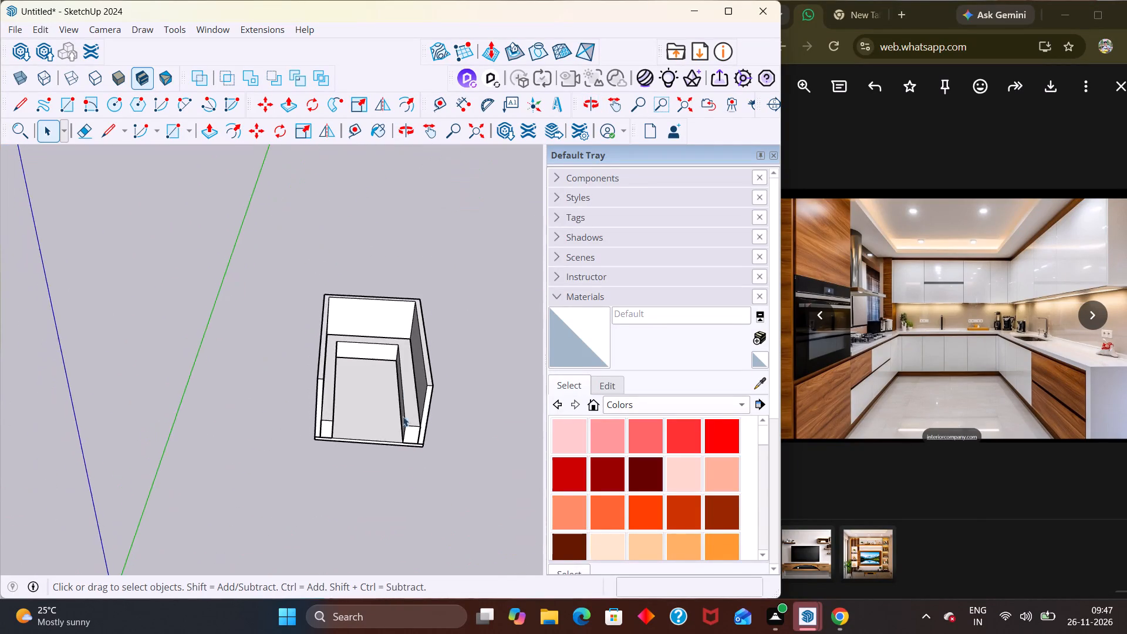
scroll(405, 357, up, 4)
scroll(333, 303, up, 2)
scroll(333, 303, down, 1)
scroll(333, 303, up, 1)
middle_drag(333, 311, 332, 431)
middle_drag(361, 358, 347, 429)
scroll(366, 304, up, 4)
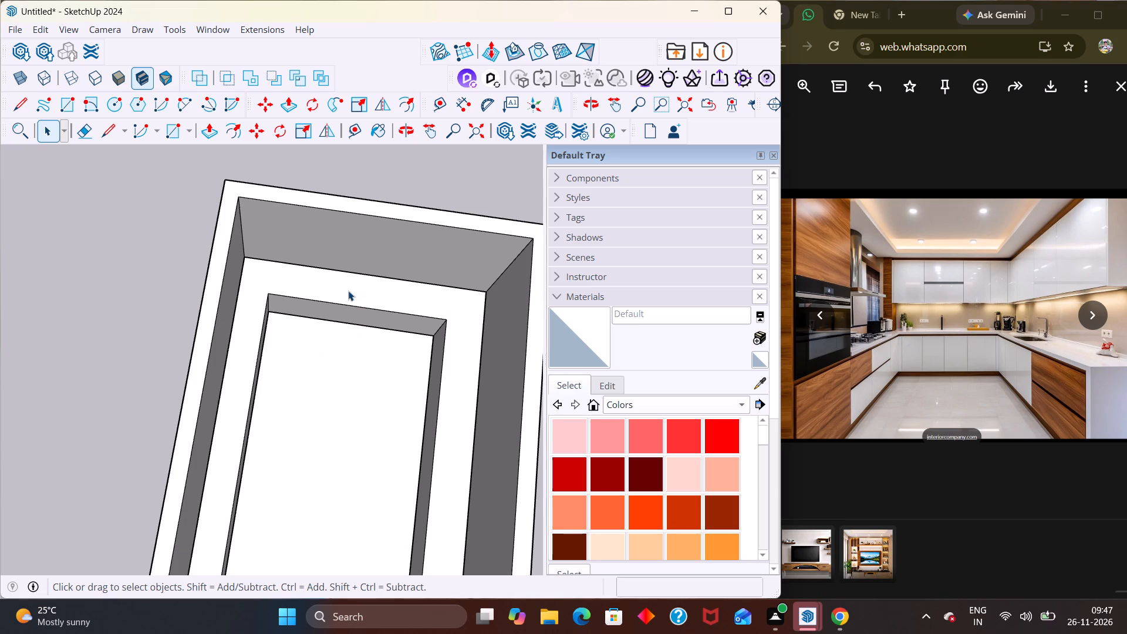
double_click(348, 295)
key(p)
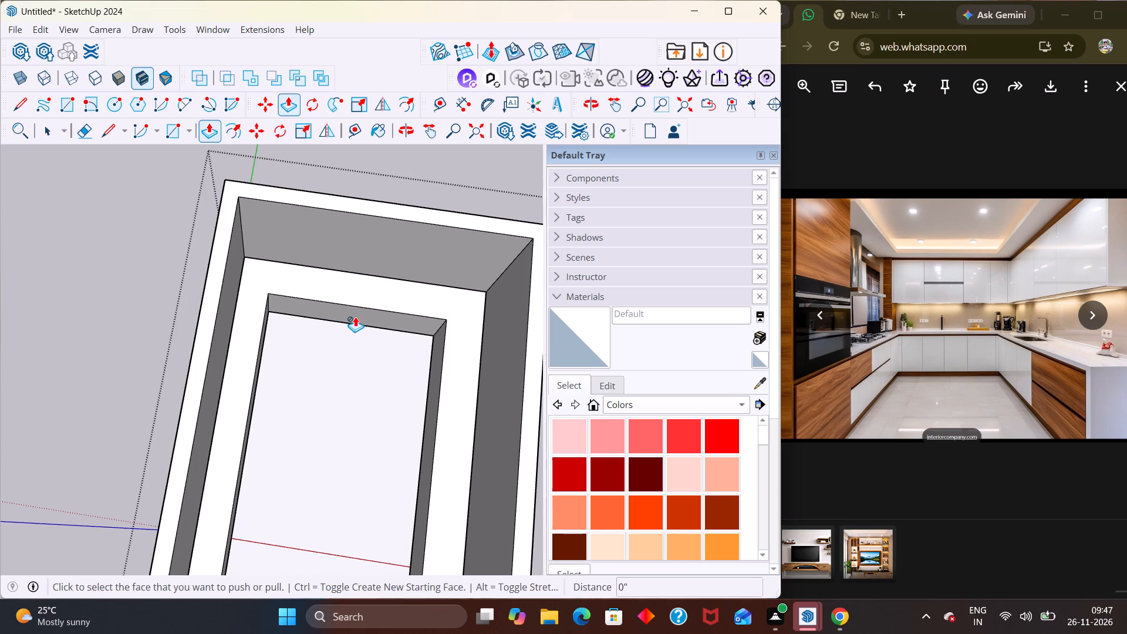
key(space)
double_click(357, 289)
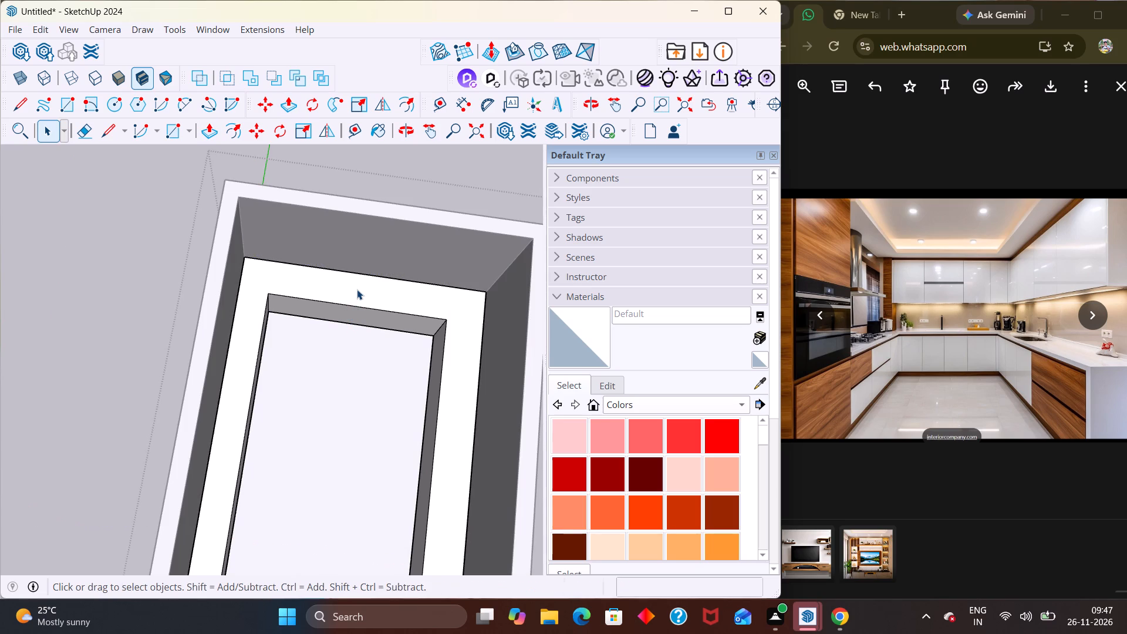
key(p)
click(353, 311)
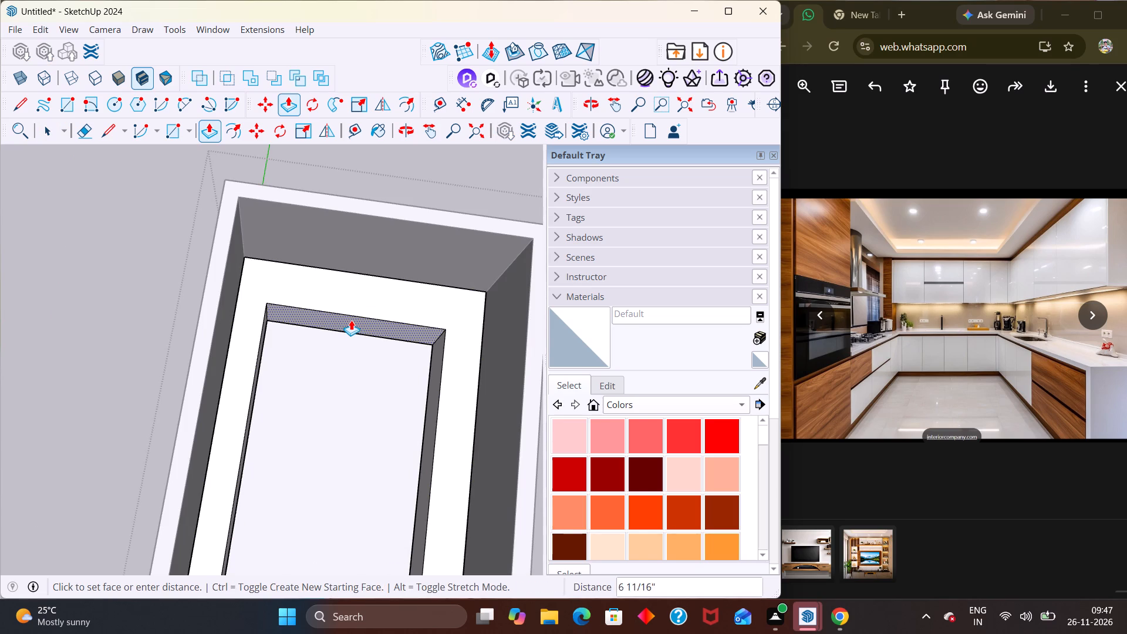
drag(350, 323, 349, 340)
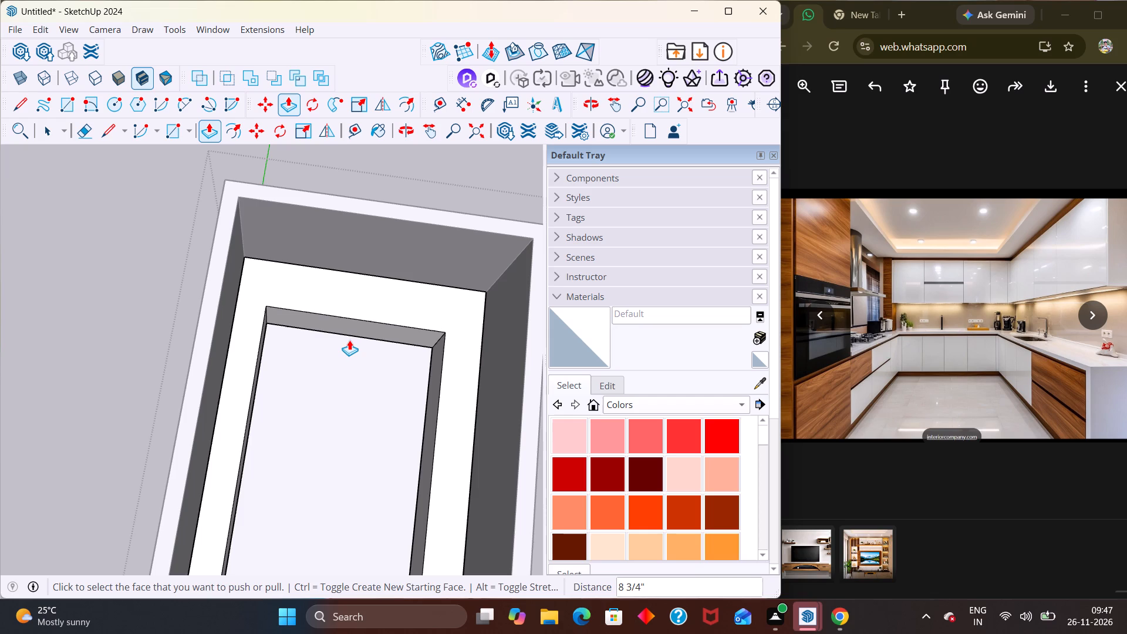
drag(349, 340, 348, 342)
click(356, 329)
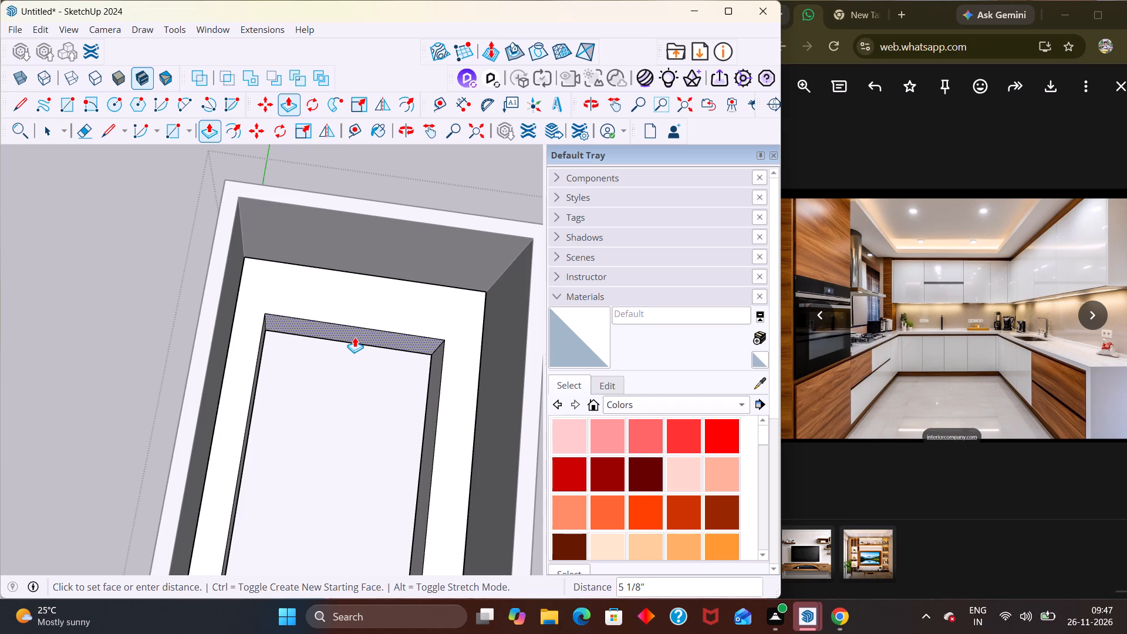
click(355, 337)
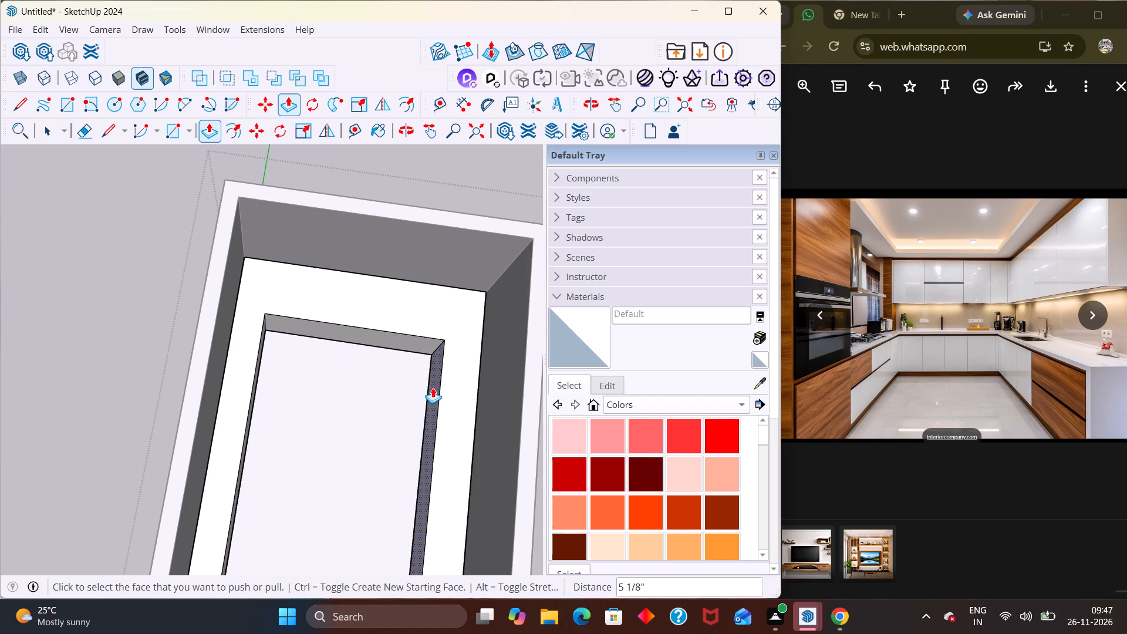
Repeat the 5 1/8" Push/Pull on the inner faces of both side cabinet runs and leave the open groups.
double_click(433, 387)
middle_drag(287, 402, 173, 307)
scroll(201, 343, up, 3)
double_click(229, 400)
scroll(247, 399, down, 2)
scroll(275, 399, up, 1)
scroll(301, 394, down, 2)
key(space)
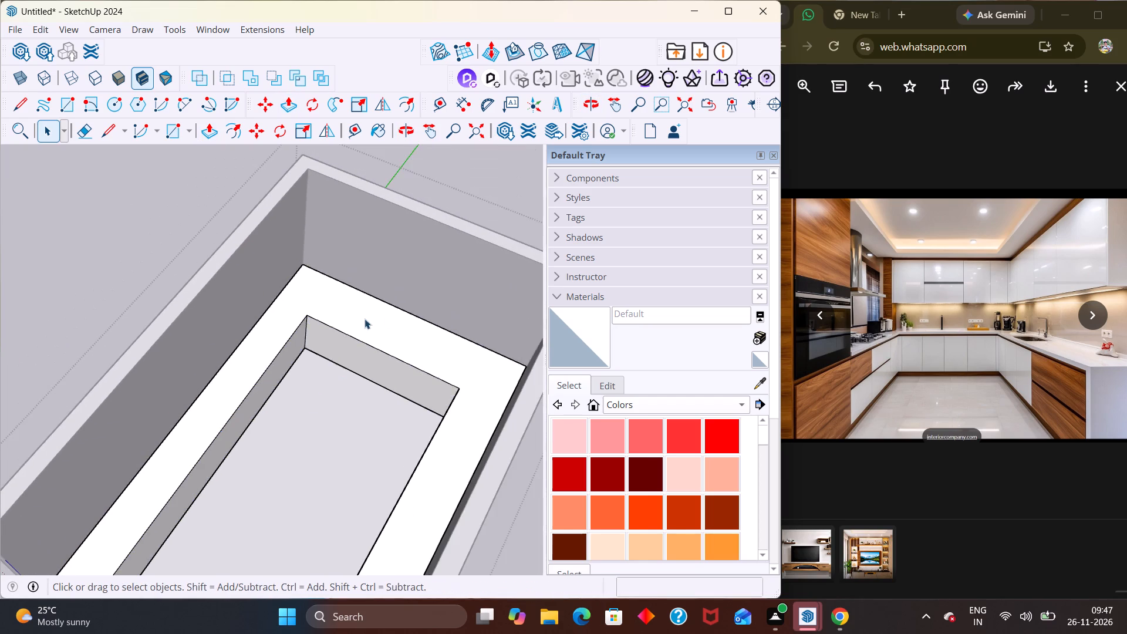
scroll(370, 319, down, 2)
scroll(385, 315, up, 1)
scroll(389, 313, down, 2)
click(480, 192)
middle_drag(353, 326, 436, 233)
scroll(434, 255, down, 6)
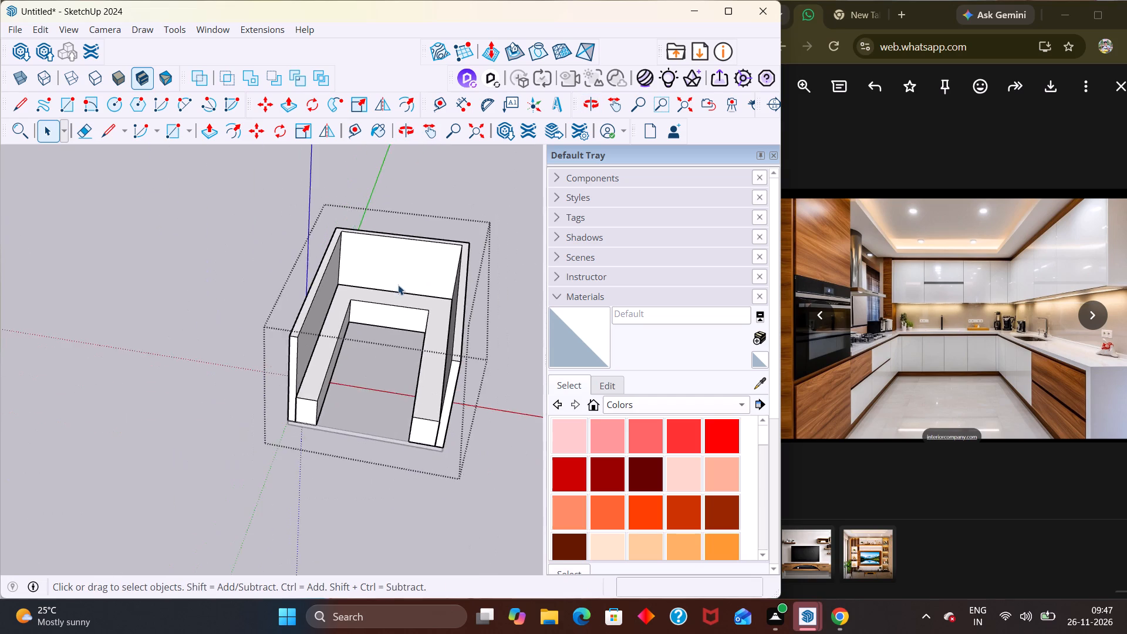
scroll(398, 285, down, 1)
click(276, 468)
Examine the deepened U-shaped base cabinets inside the room shell from the front, from above and from both sides.
middle_drag(347, 413, 355, 293)
scroll(356, 311, up, 2)
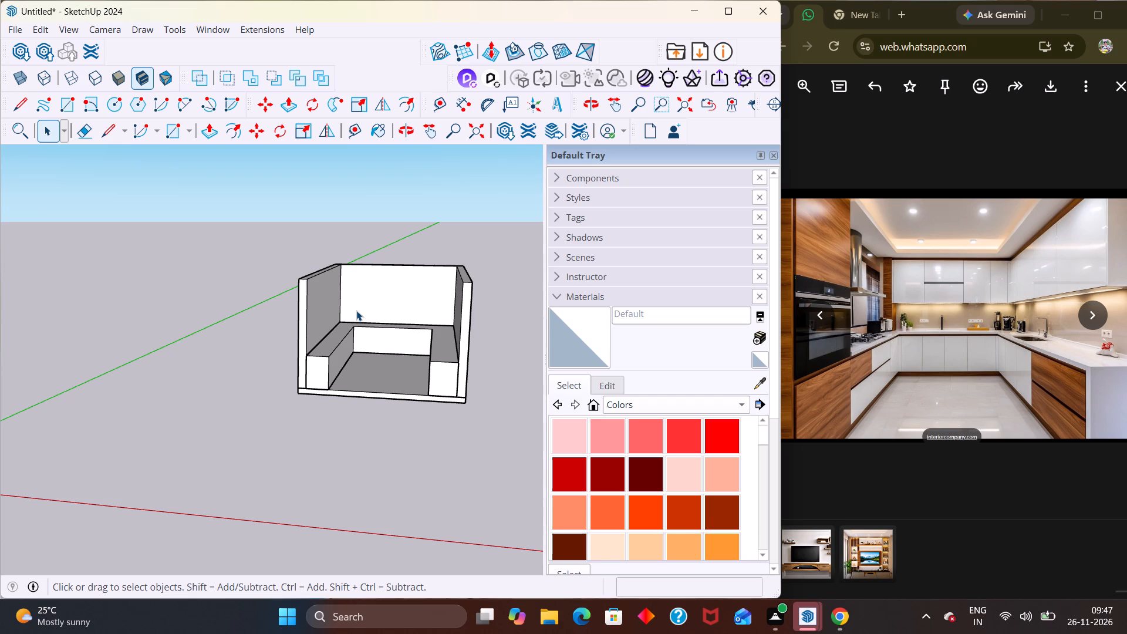
scroll(349, 281, down, 1)
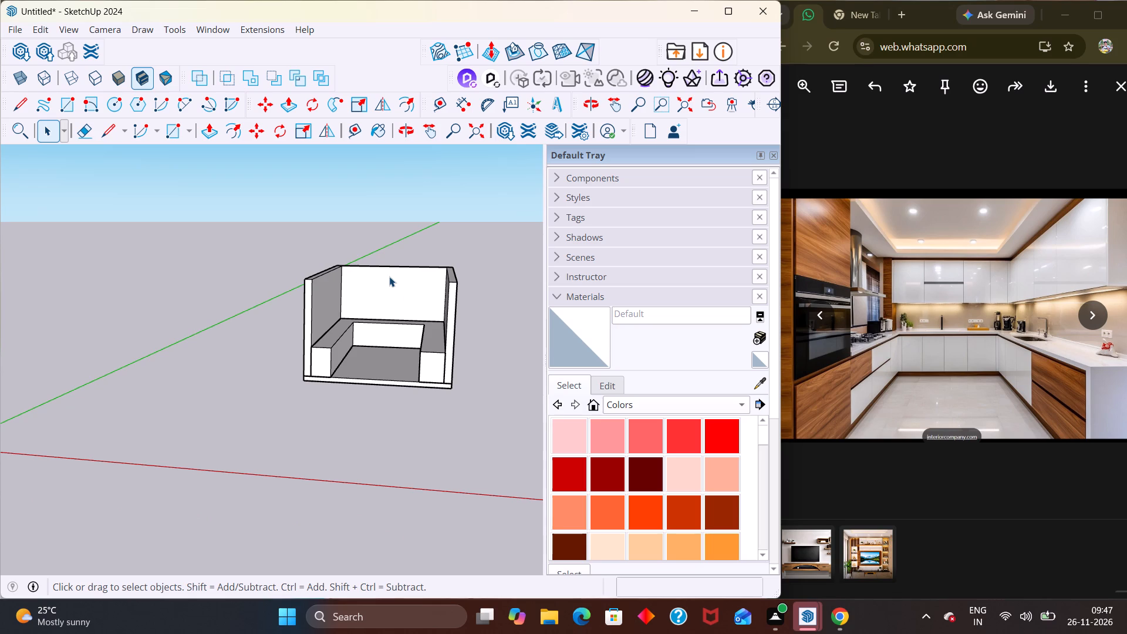
scroll(446, 274, down, 3)
middle_drag(287, 438, 273, 454)
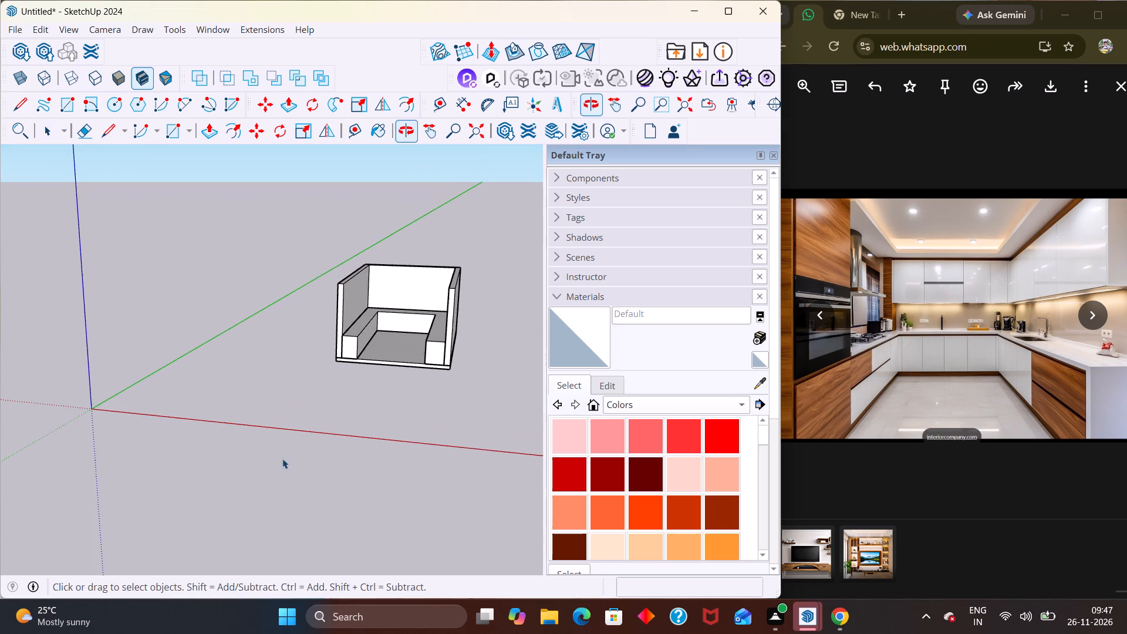
middle_drag(308, 403, 208, 412)
scroll(359, 365, up, 5)
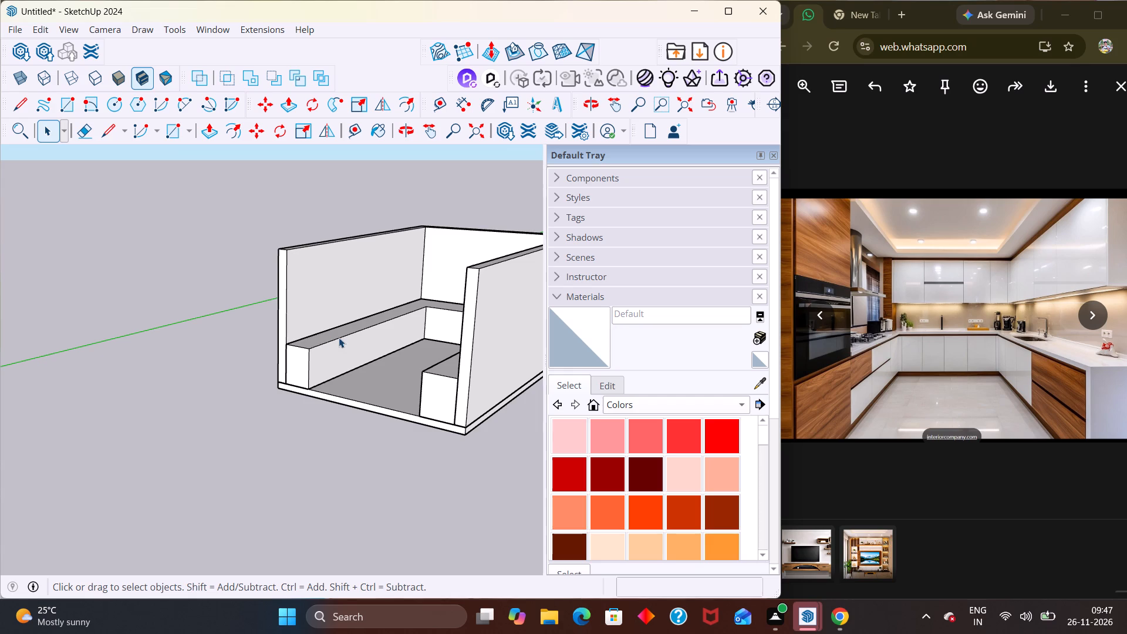
scroll(339, 338, down, 8)
middle_drag(399, 353, 558, 316)
scroll(406, 280, up, 9)
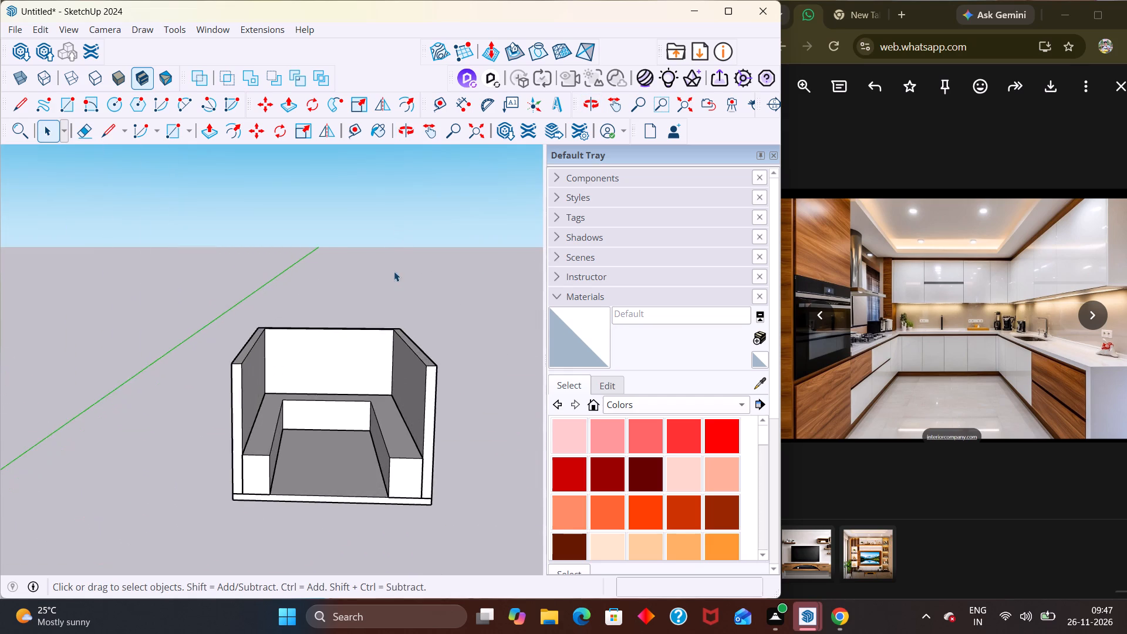
middle_drag(404, 270, 446, 333)
scroll(445, 332, up, 2)
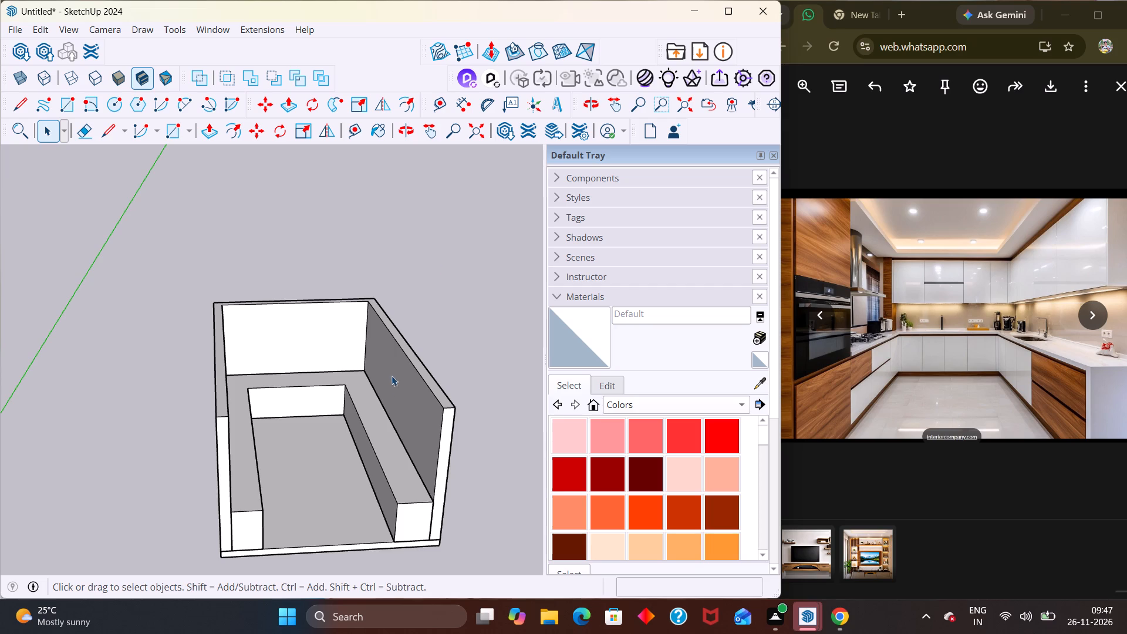
middle_drag(401, 386, 471, 274)
middle_drag(478, 348, 428, 319)
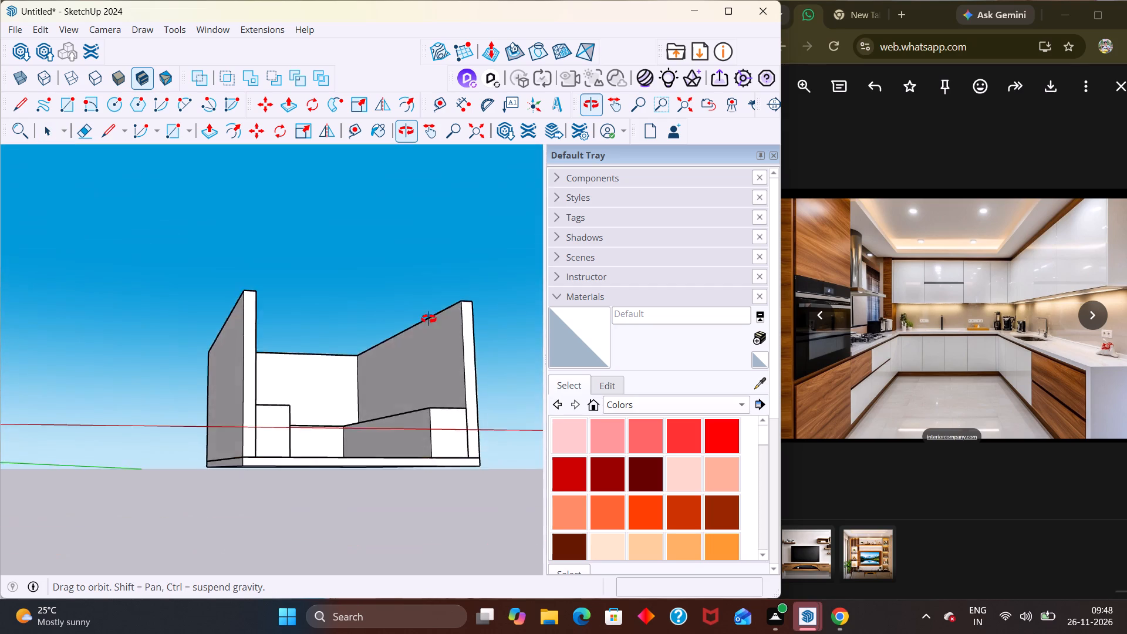
middle_drag(428, 319, 342, 482)
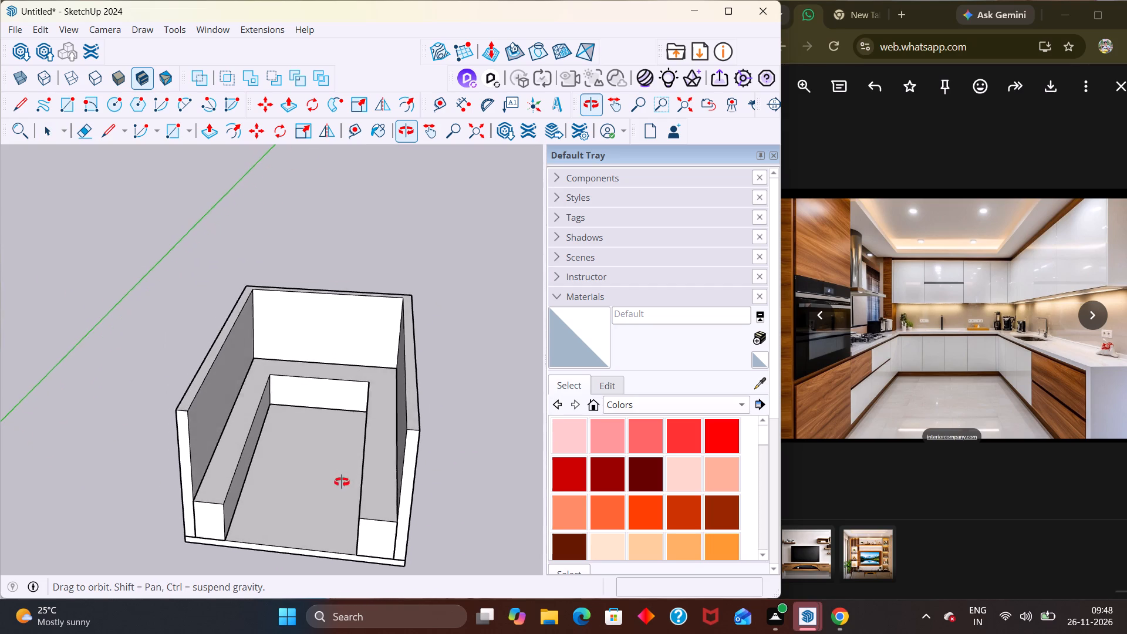
middle_drag(342, 482, 343, 483)
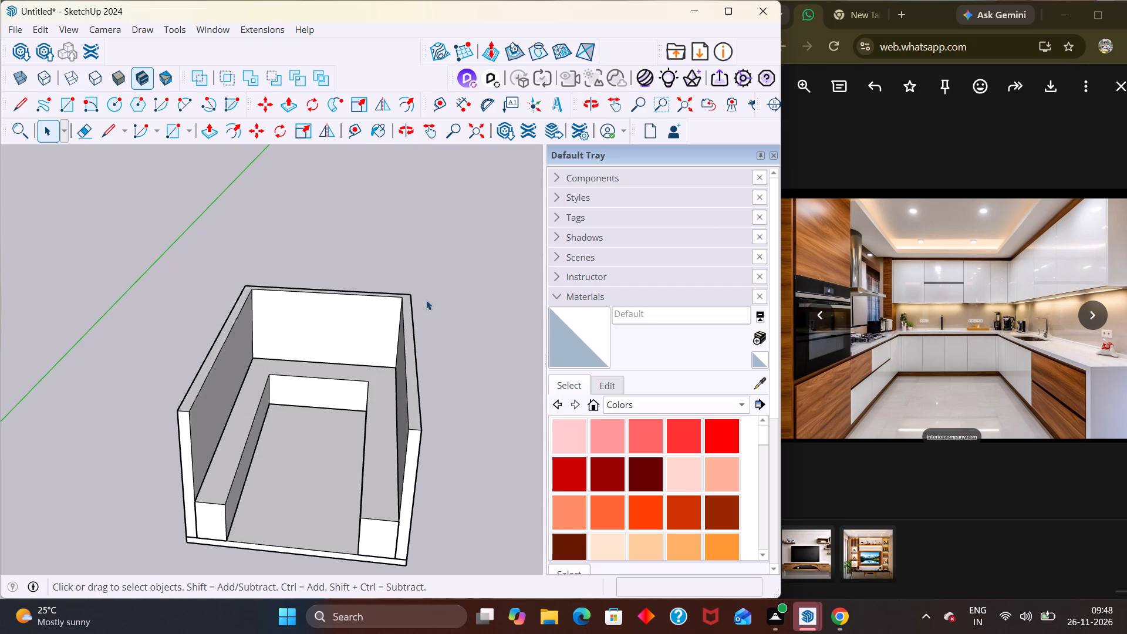
middle_drag(244, 374, 431, 286)
scroll(424, 311, up, 1)
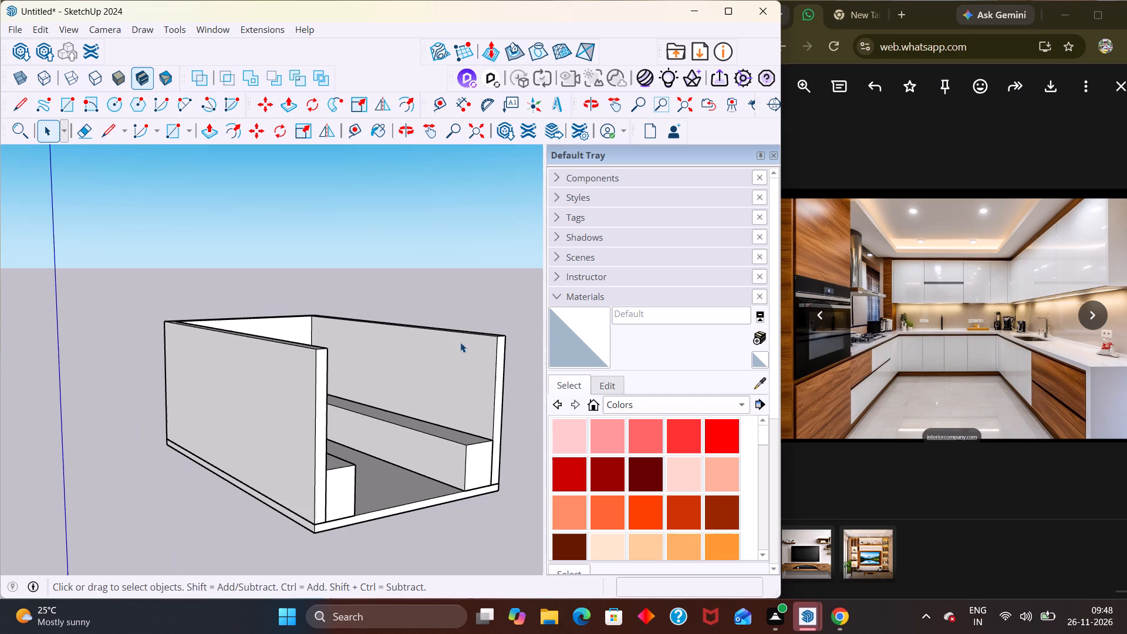
middle_click(460, 342)
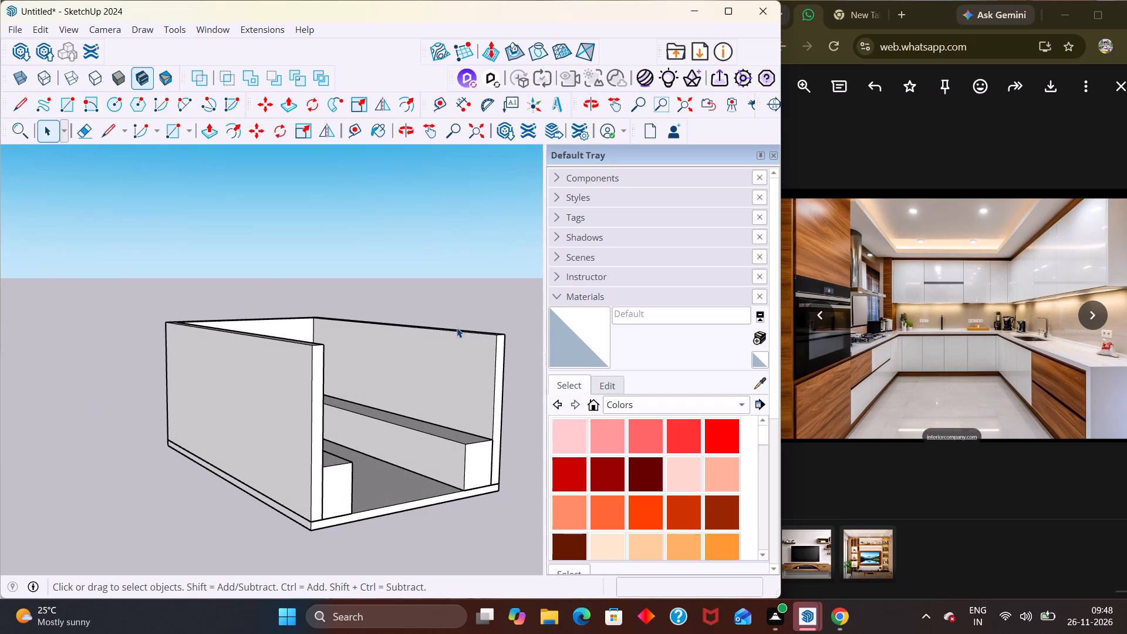
middle_drag(402, 388, 440, 390)
middle_drag(471, 478, 409, 488)
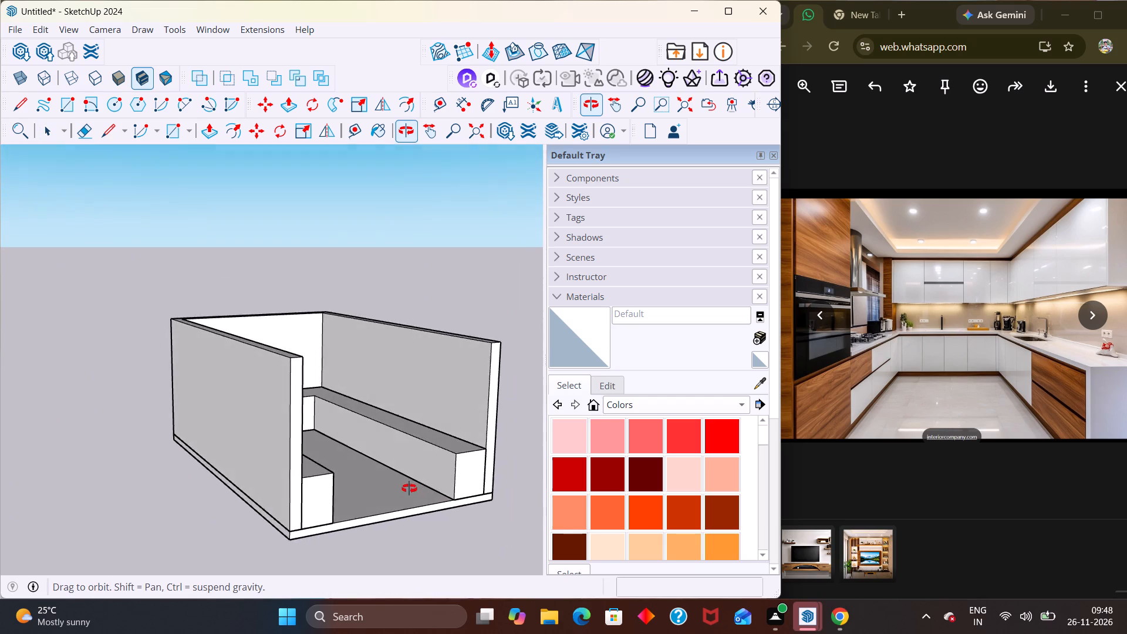
middle_drag(409, 488, 436, 451)
scroll(415, 478, up, 4)
middle_drag(433, 466, 451, 520)
scroll(446, 518, up, 1)
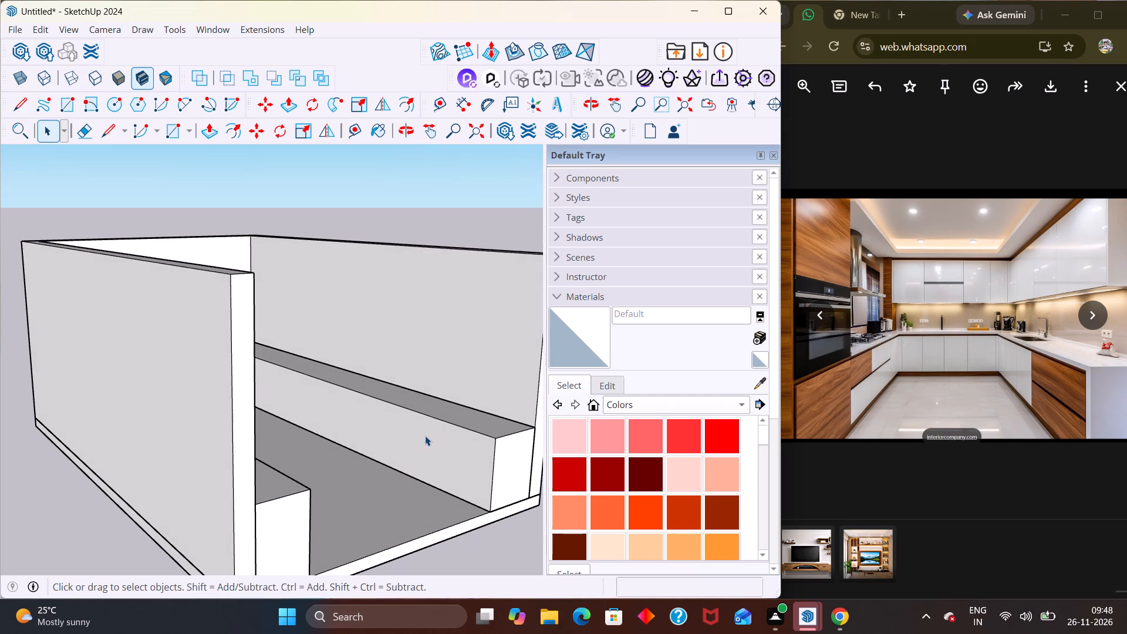
scroll(387, 438, up, 1)
middle_drag(361, 437, 306, 409)
middle_drag(284, 369, 286, 386)
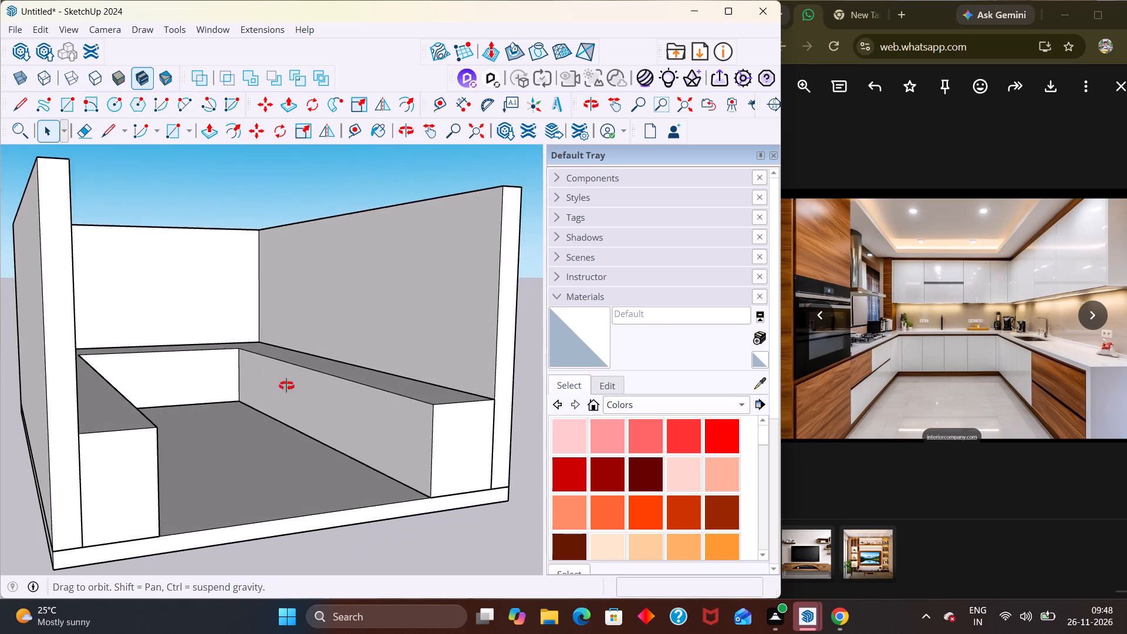
middle_drag(286, 386, 269, 406)
scroll(242, 431, down, 1)
scroll(328, 369, down, 3)
scroll(350, 368, up, 1)
scroll(369, 360, down, 1)
middle_drag(304, 382, 203, 358)
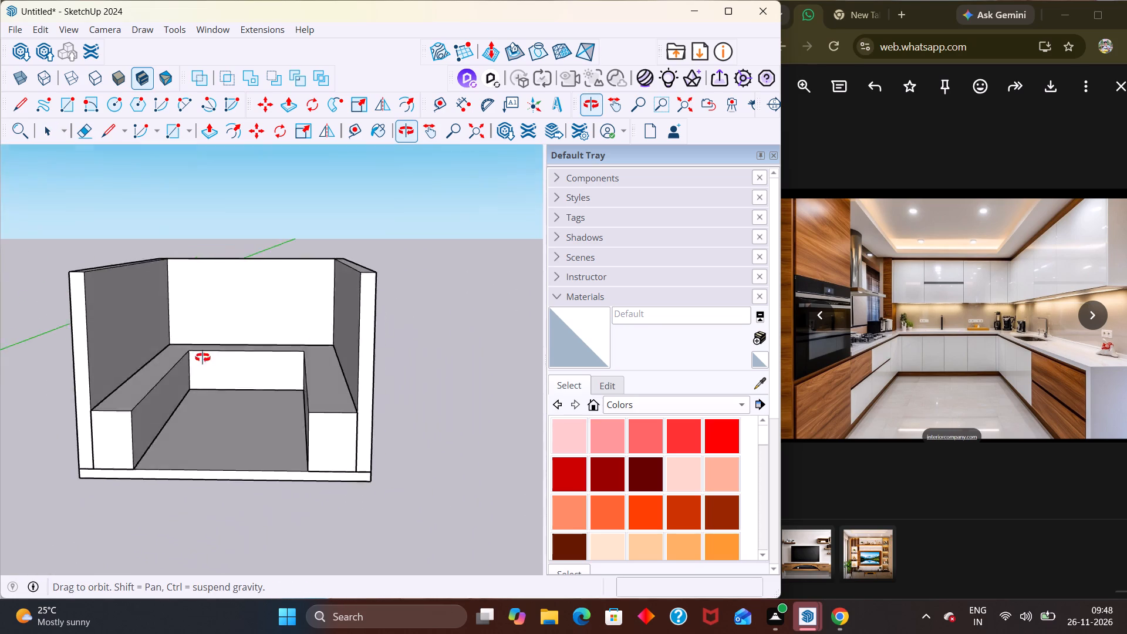
middle_drag(203, 358, 333, 394)
scroll(370, 349, up, 1)
scroll(400, 338, down, 11)
middle_drag(203, 391, 161, 391)
middle_drag(380, 365, 305, 365)
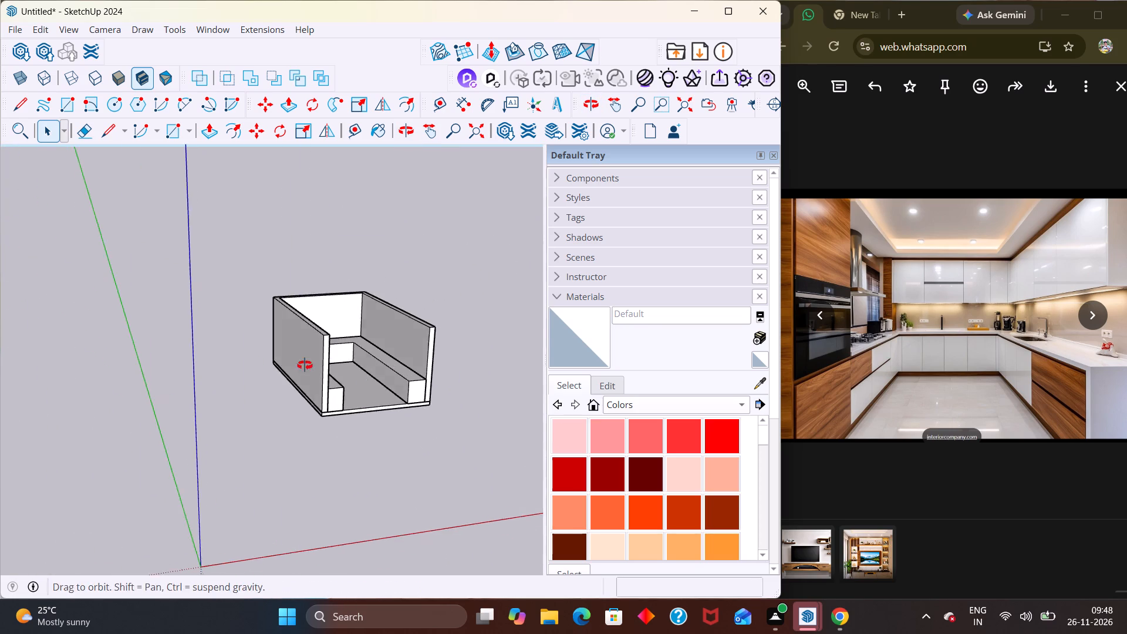
middle_drag(305, 365, 236, 360)
scroll(282, 328, up, 5)
middle_drag(328, 321, 330, 302)
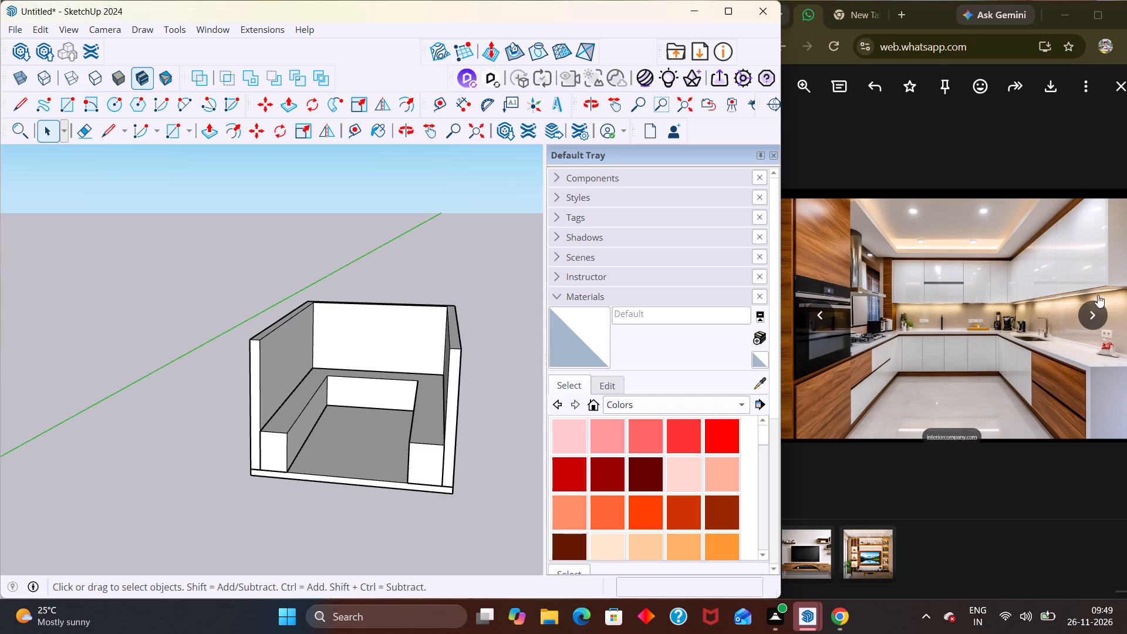
Enlarge the reference kitchen photo slightly and compare it with the room shell and base cabinets from several angles.
scroll(951, 115, up, 2)
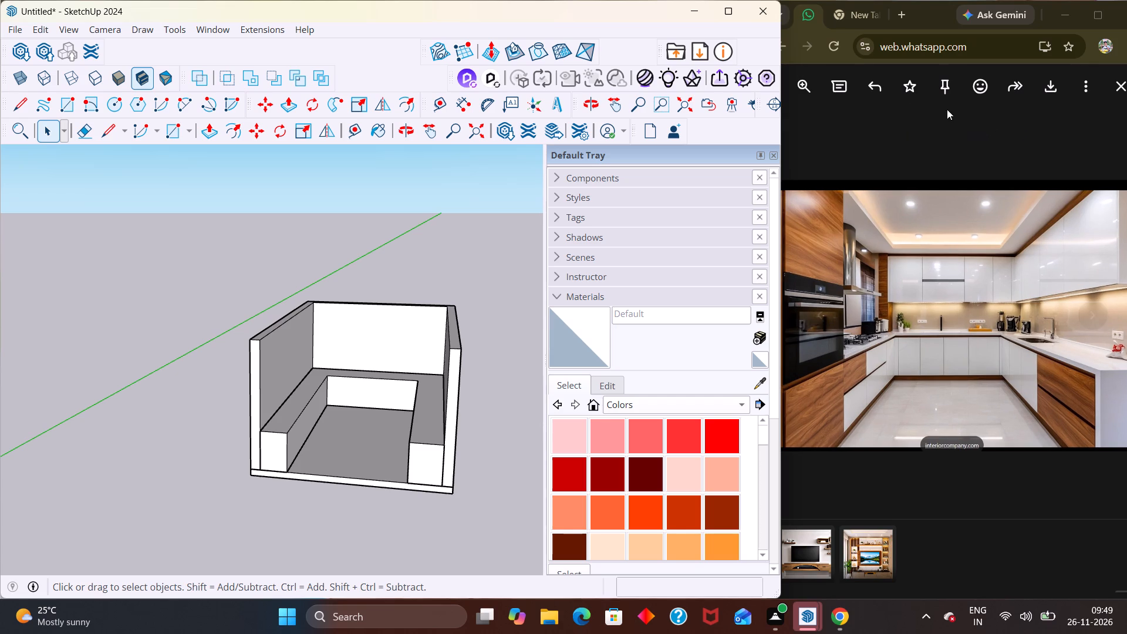
scroll(303, 355, down, 8)
scroll(357, 366, down, 4)
middle_drag(366, 359, 366, 335)
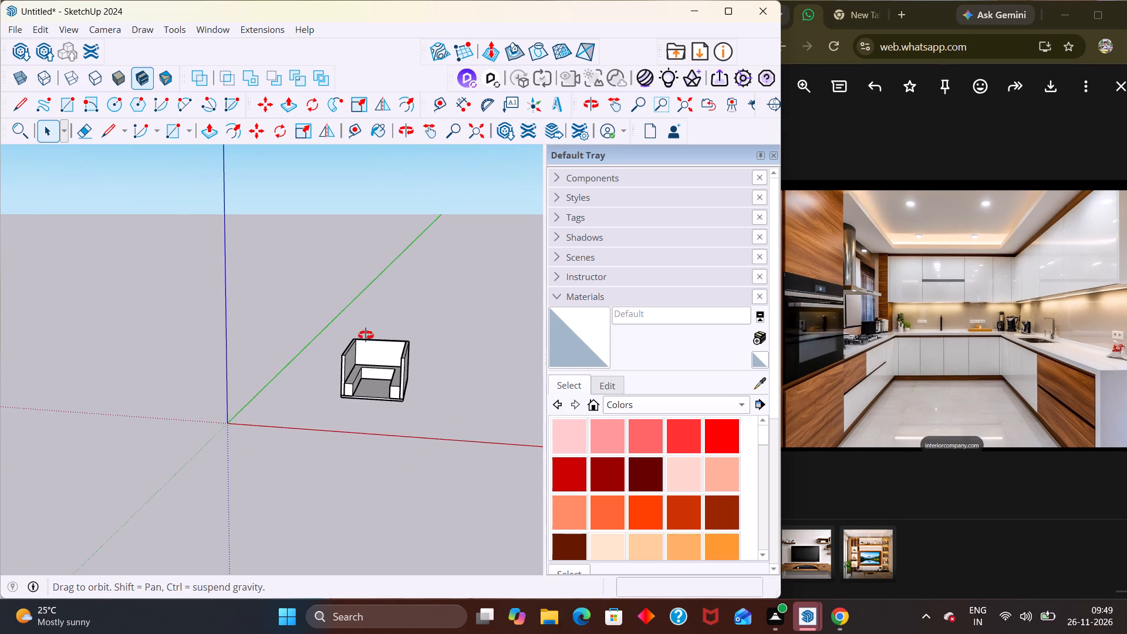
middle_drag(366, 335, 366, 292)
scroll(364, 291, up, 7)
middle_drag(412, 363, 415, 426)
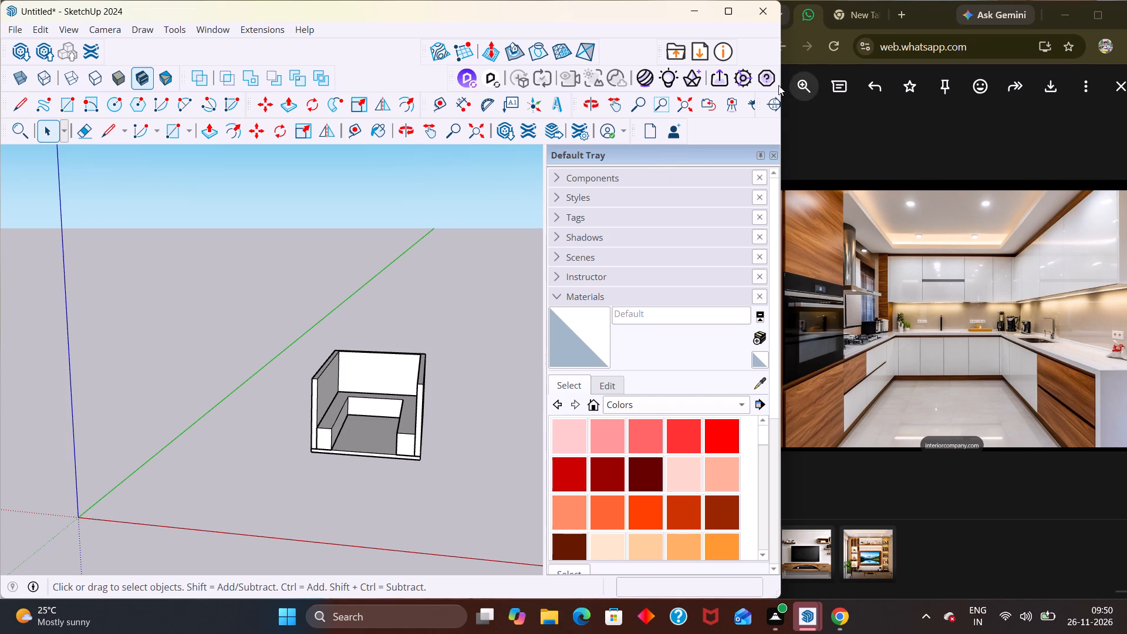
middle_drag(330, 447, 376, 456)
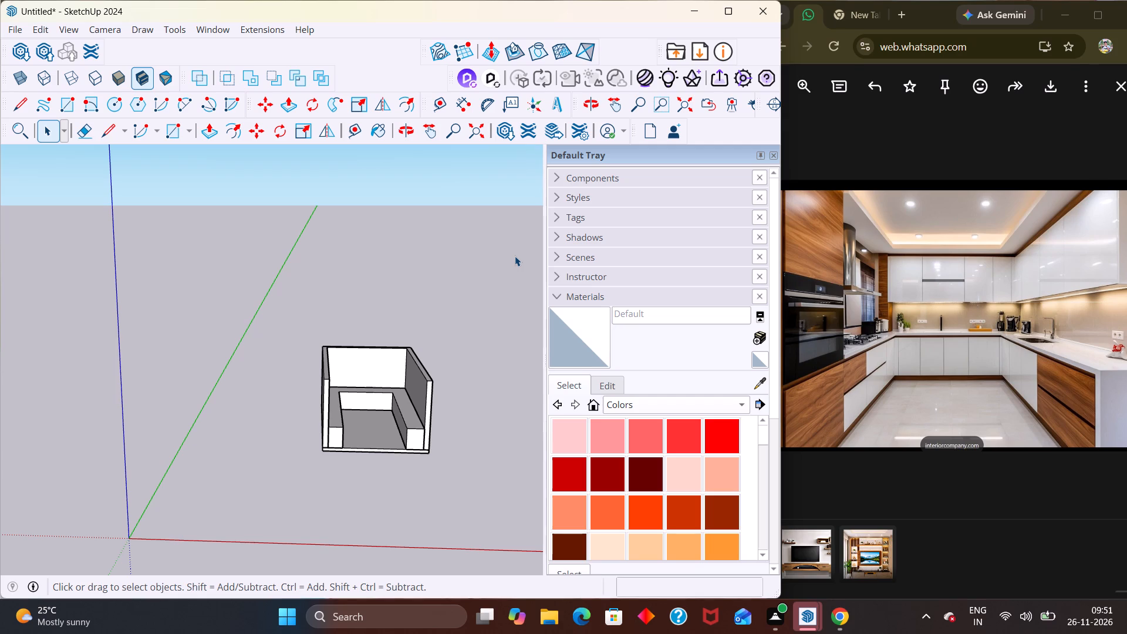
scroll(475, 289, down, 2)
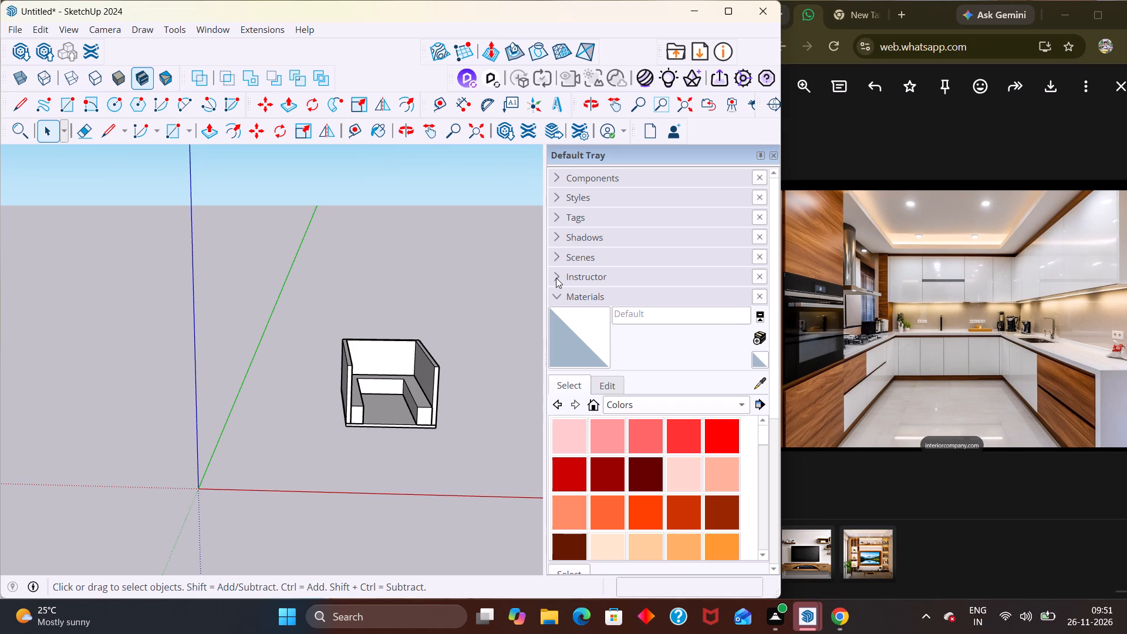
scroll(518, 284, down, 1)
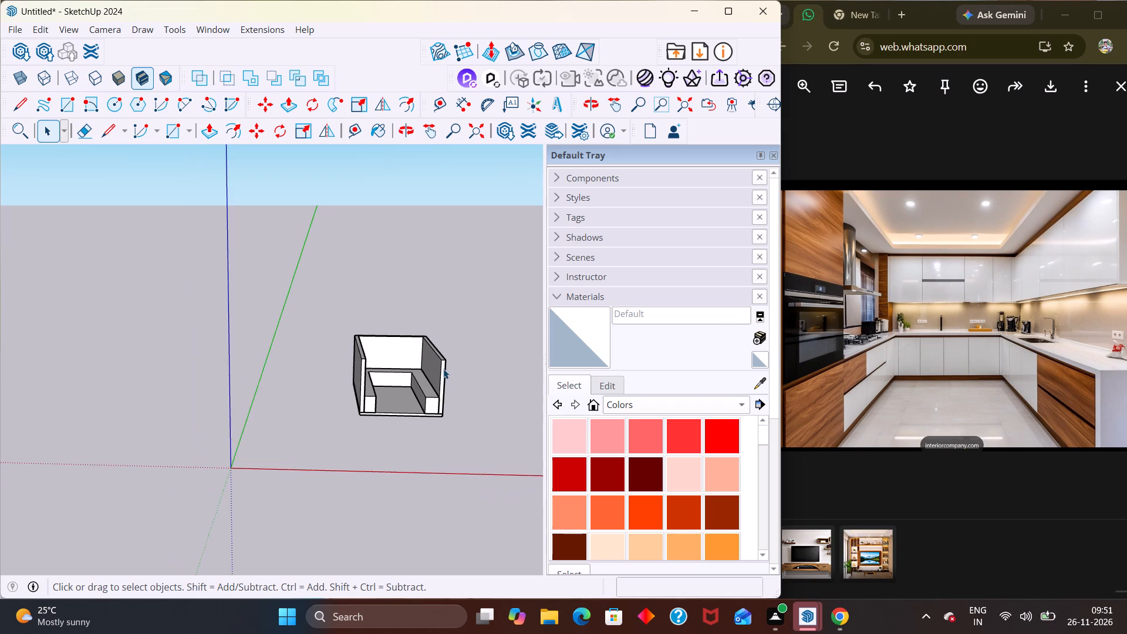
middle_drag(443, 372, 509, 322)
scroll(510, 322, up, 2)
middle_drag(460, 353, 452, 451)
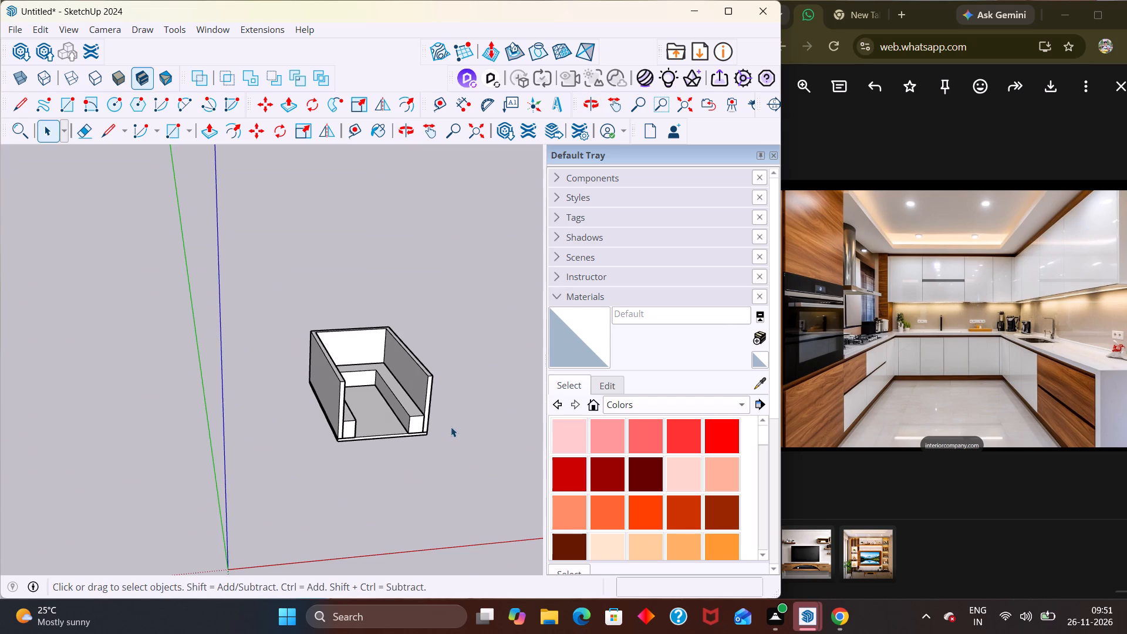
Examine the room shell and U-shaped base cabinets from above, from the front and at oblique angles.
middle_drag(369, 473, 306, 491)
middle_drag(363, 485, 313, 494)
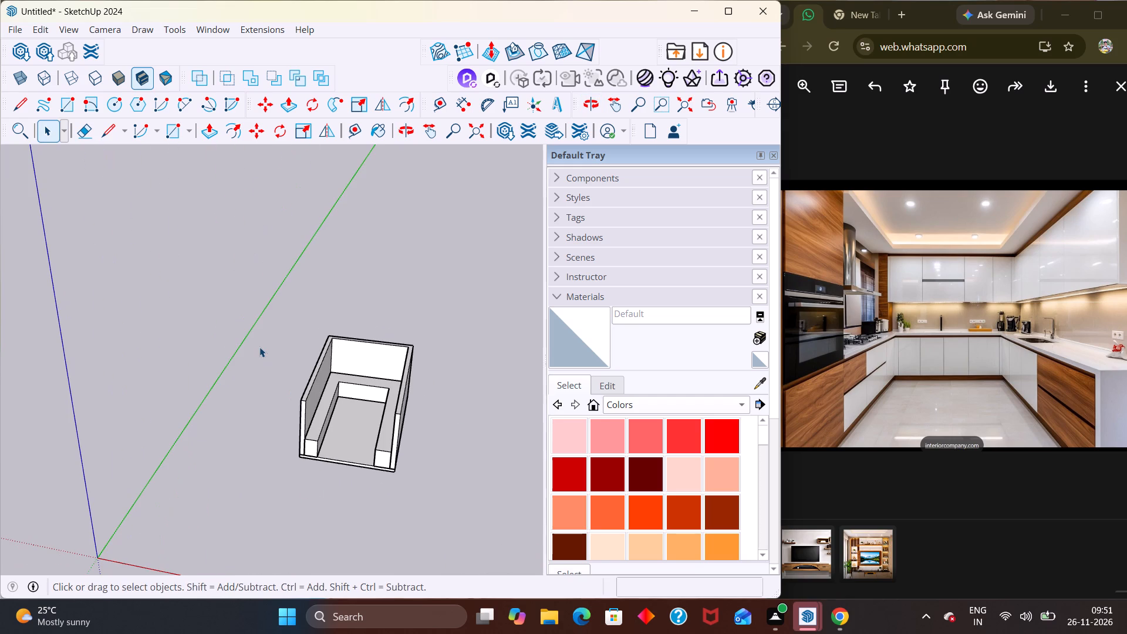
scroll(267, 344, up, 3)
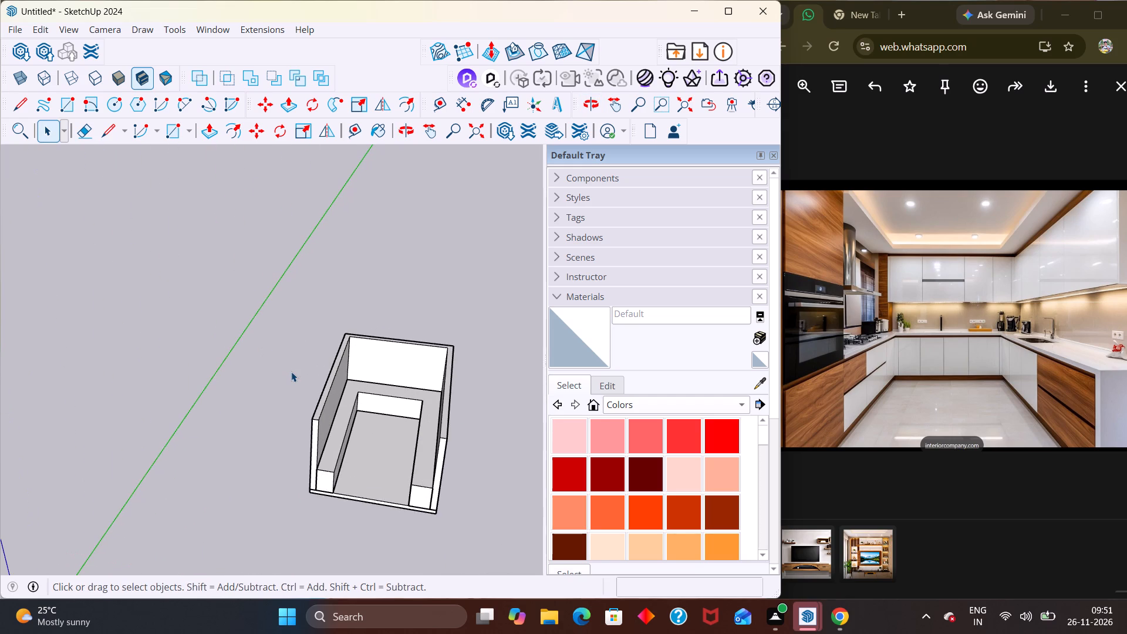
scroll(360, 411, down, 2)
middle_drag(357, 454, 390, 396)
scroll(392, 391, up, 4)
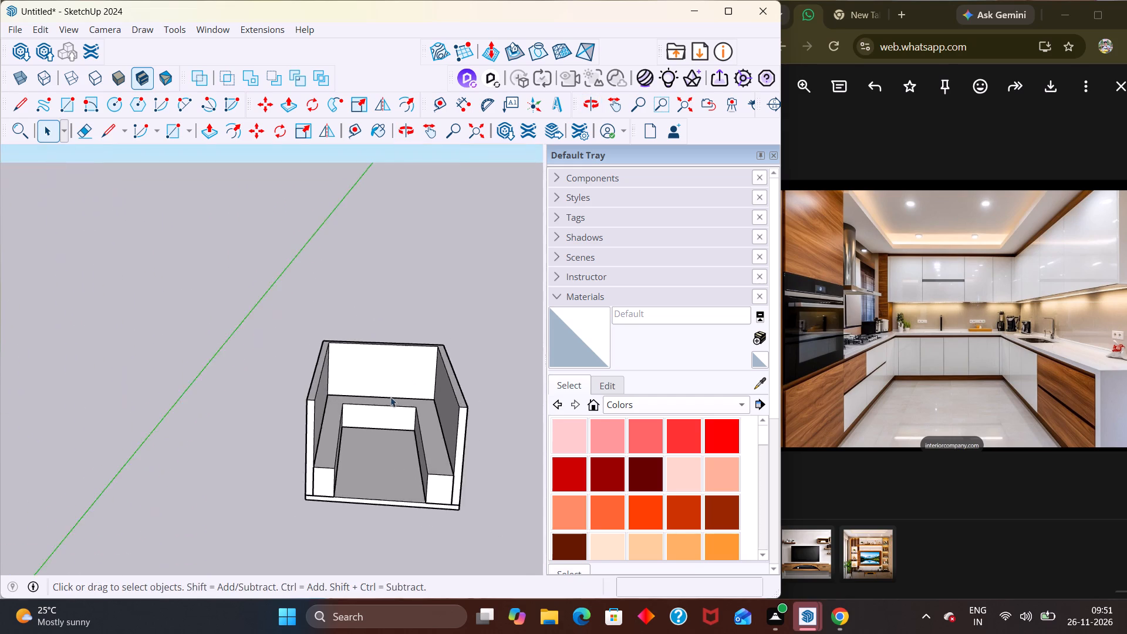
middle_drag(390, 436, 452, 429)
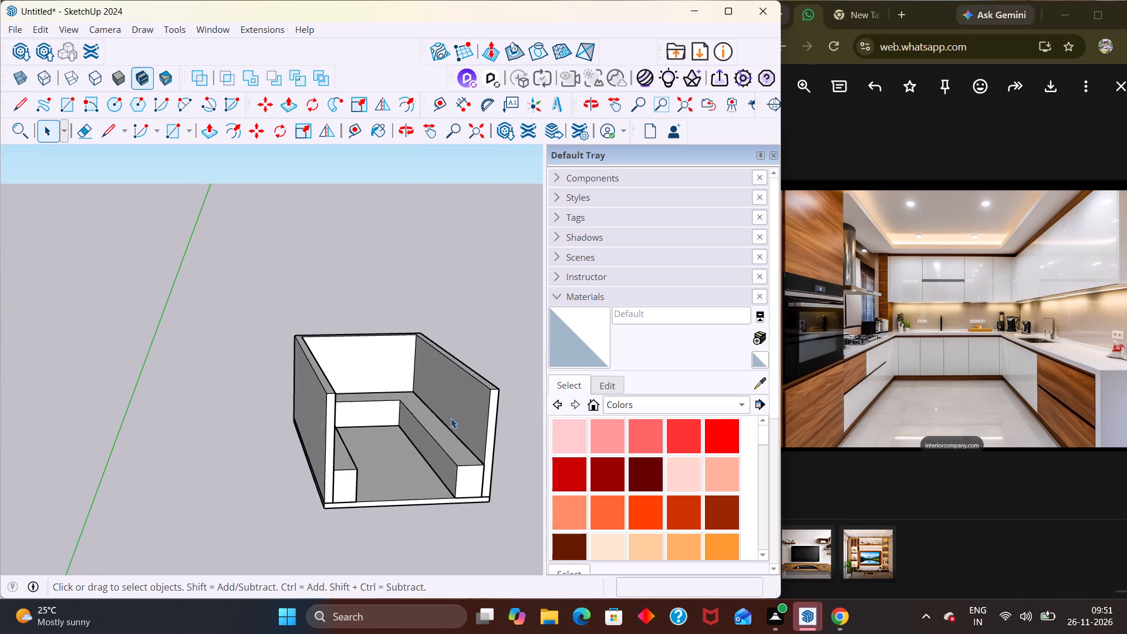
scroll(448, 417, down, 9)
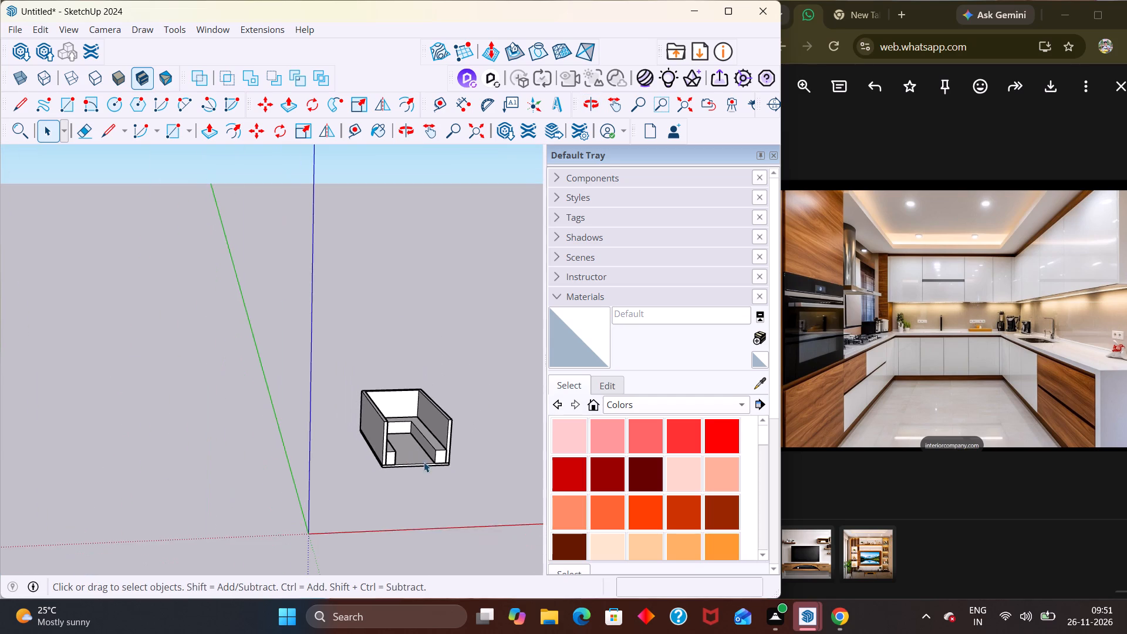
middle_drag(474, 477, 481, 396)
scroll(481, 396, up, 1)
scroll(463, 446, up, 1)
scroll(463, 447, down, 1)
scroll(462, 447, up, 3)
middle_drag(461, 453, 376, 491)
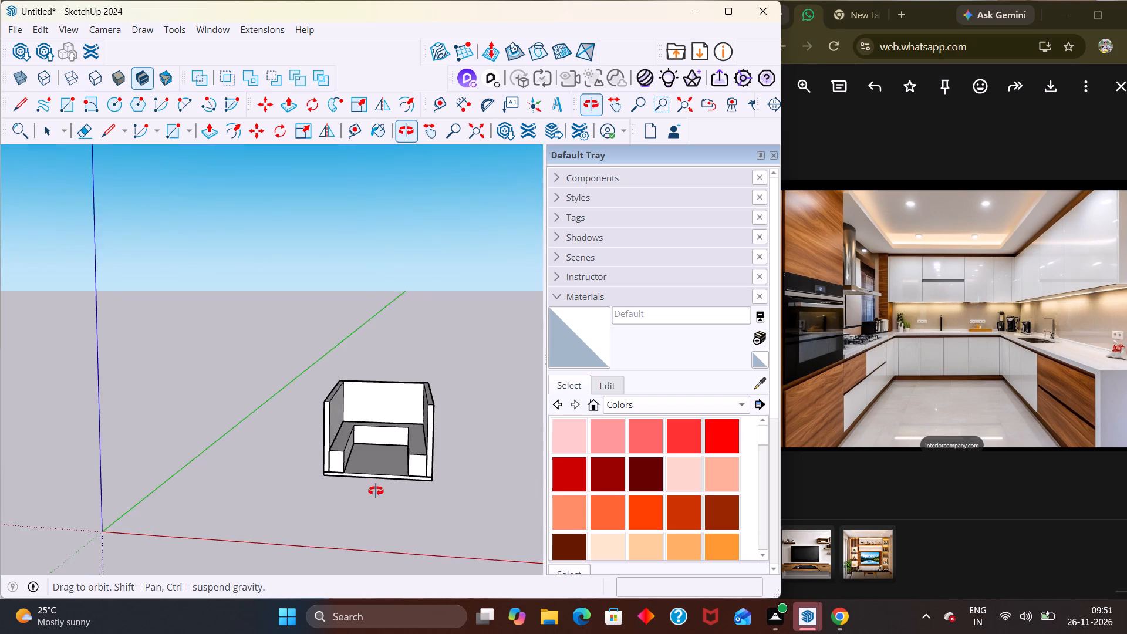
middle_drag(376, 491, 379, 472)
scroll(376, 490, up, 4)
scroll(465, 419, up, 1)
middle_drag(494, 396, 446, 505)
scroll(438, 488, up, 1)
middle_drag(438, 488, 461, 525)
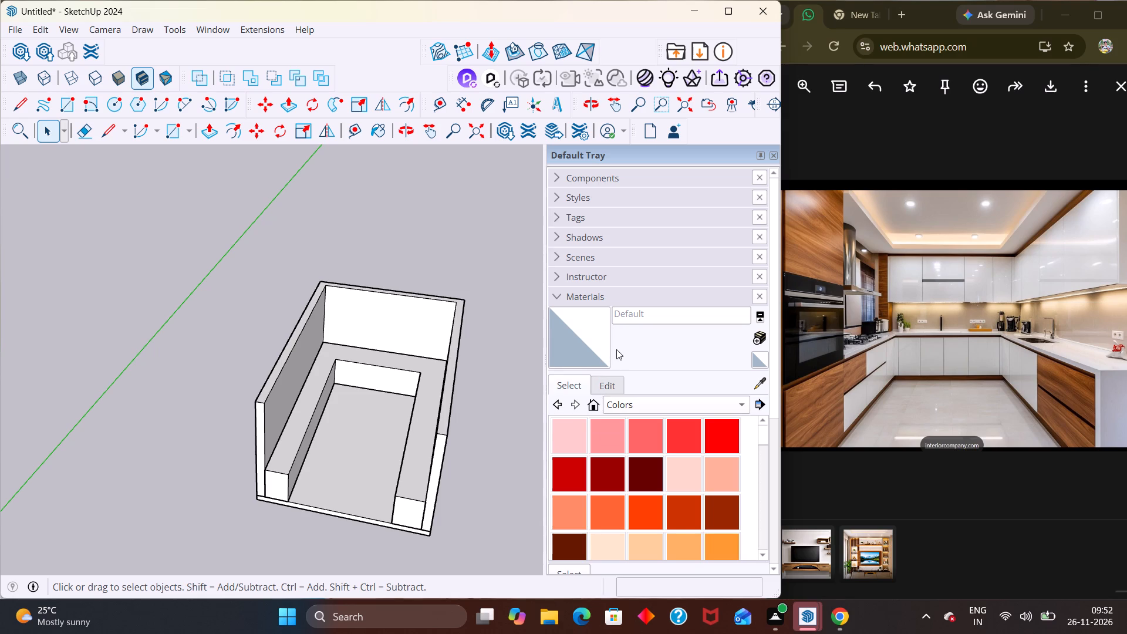
middle_drag(524, 401, 566, 351)
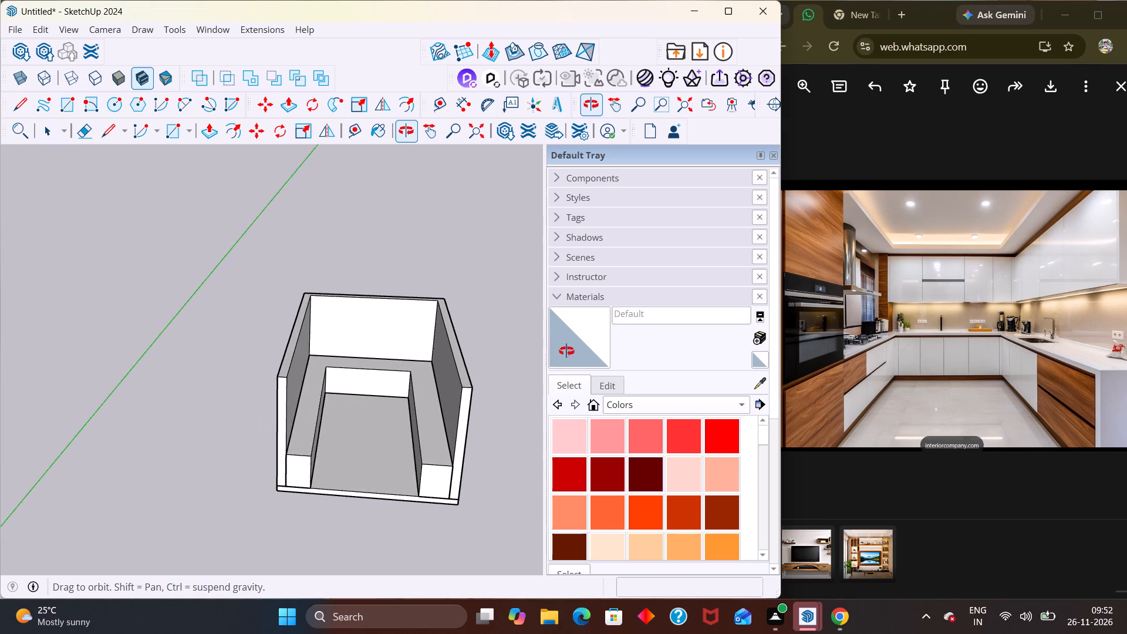
middle_drag(566, 351, 565, 349)
scroll(472, 441, down, 1)
middle_drag(471, 441, 460, 413)
scroll(413, 477, up, 3)
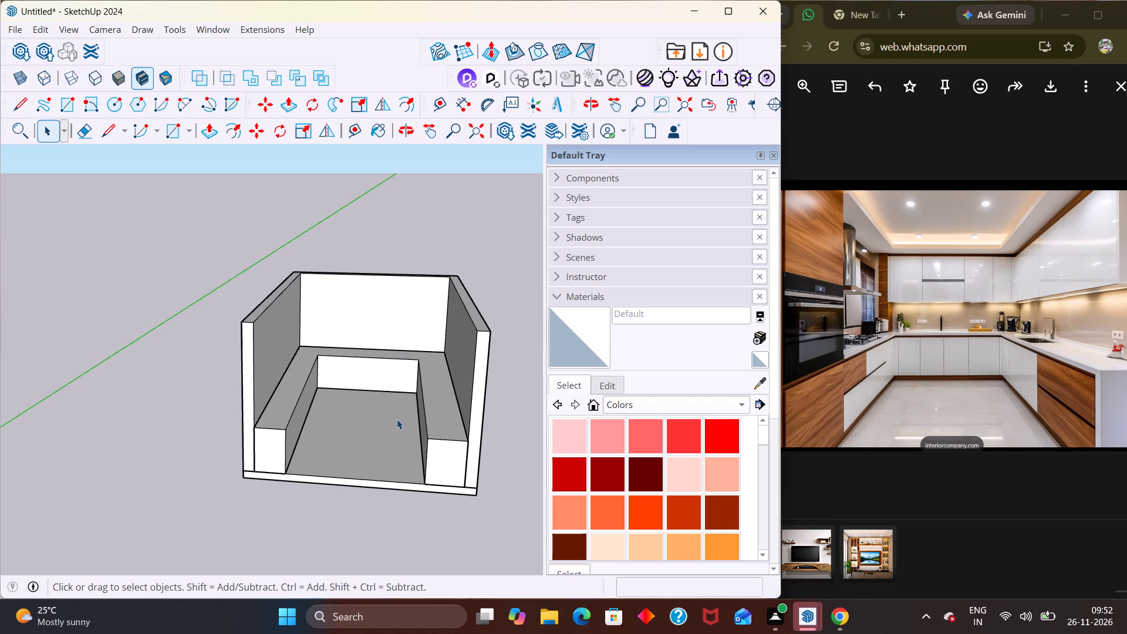
middle_drag(437, 446, 460, 473)
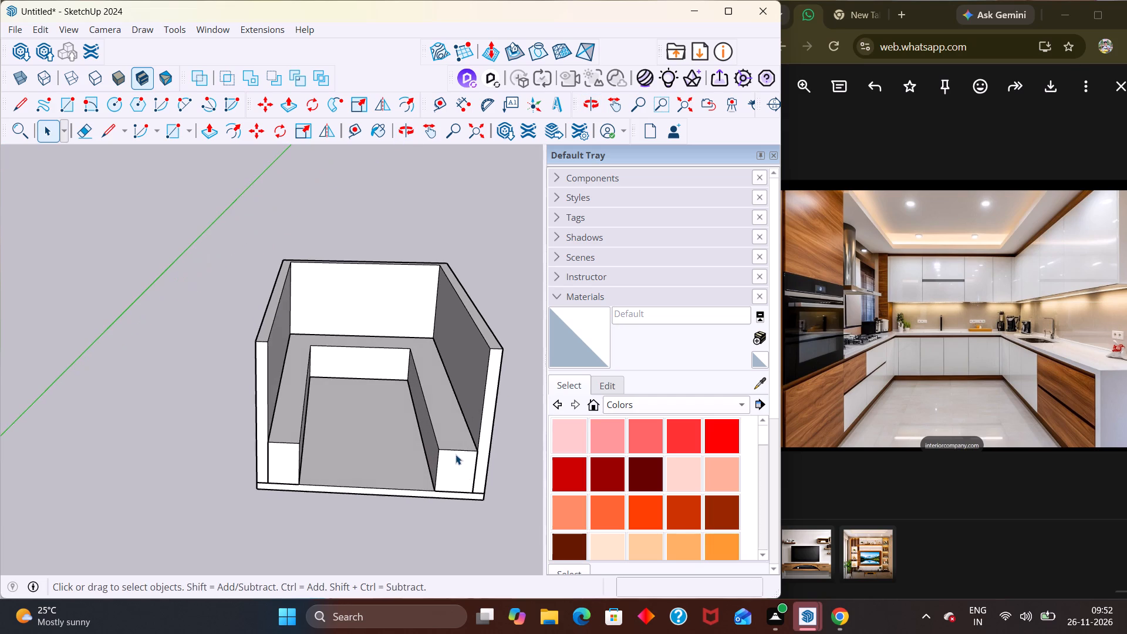
Inside the nested base cabinet group, copy the back run's left vertical corner edge about 8' 10 13/16" across to its opposite corner.
scroll(390, 407, down, 8)
middle_drag(446, 402, 437, 336)
scroll(427, 338, up, 9)
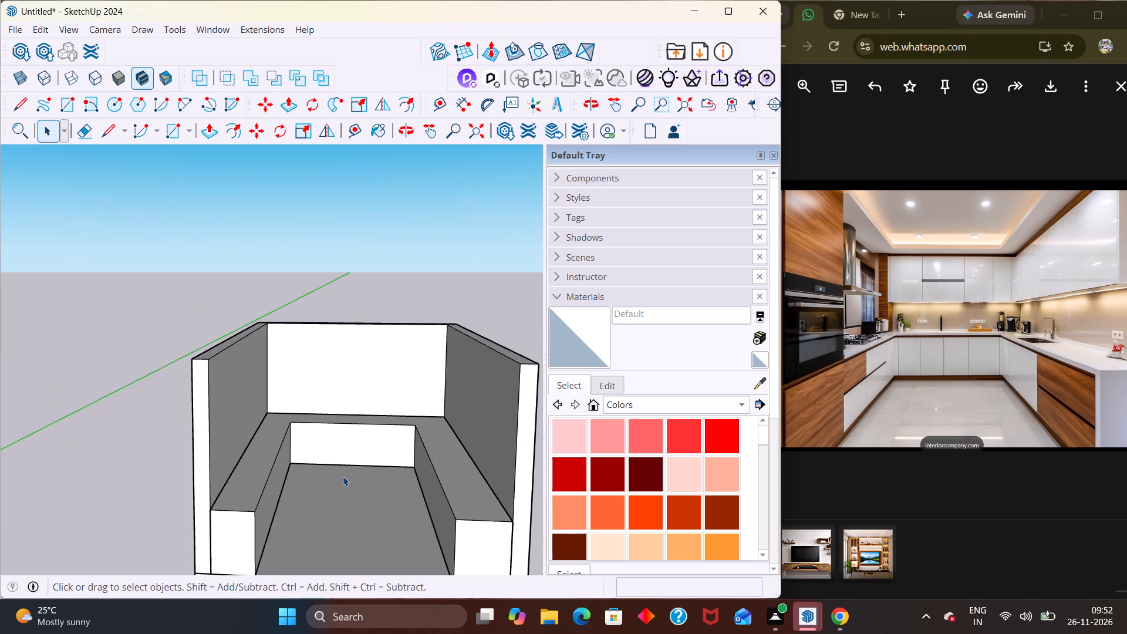
scroll(300, 450, up, 5)
middle_drag(300, 450, 298, 398)
double_click(312, 461)
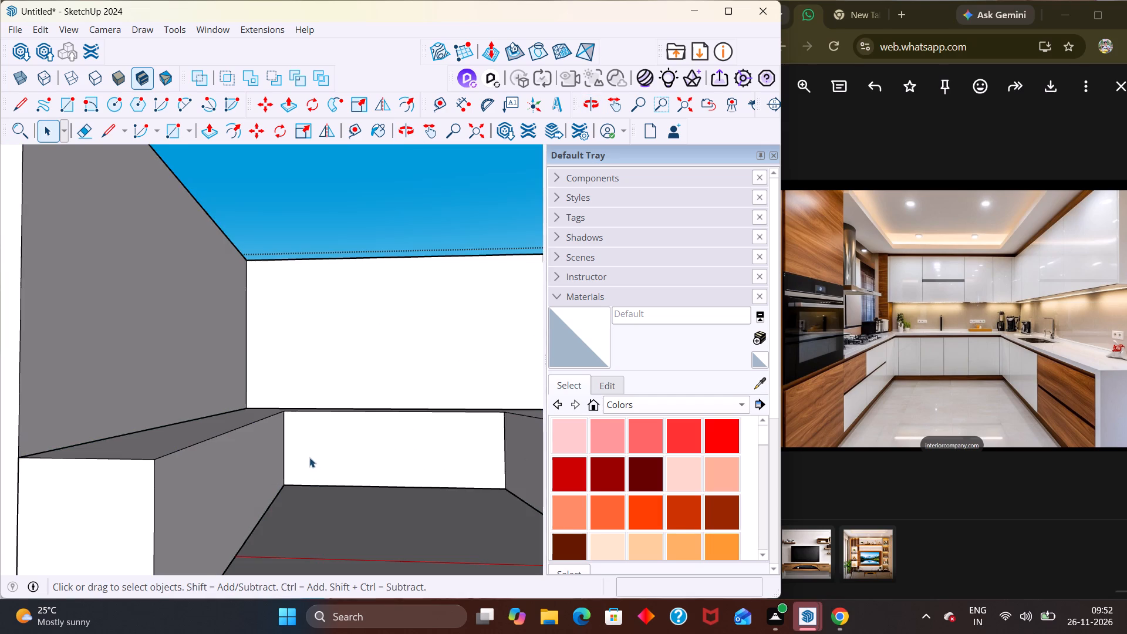
scroll(307, 453, up, 7)
click(264, 436)
double_click(264, 436)
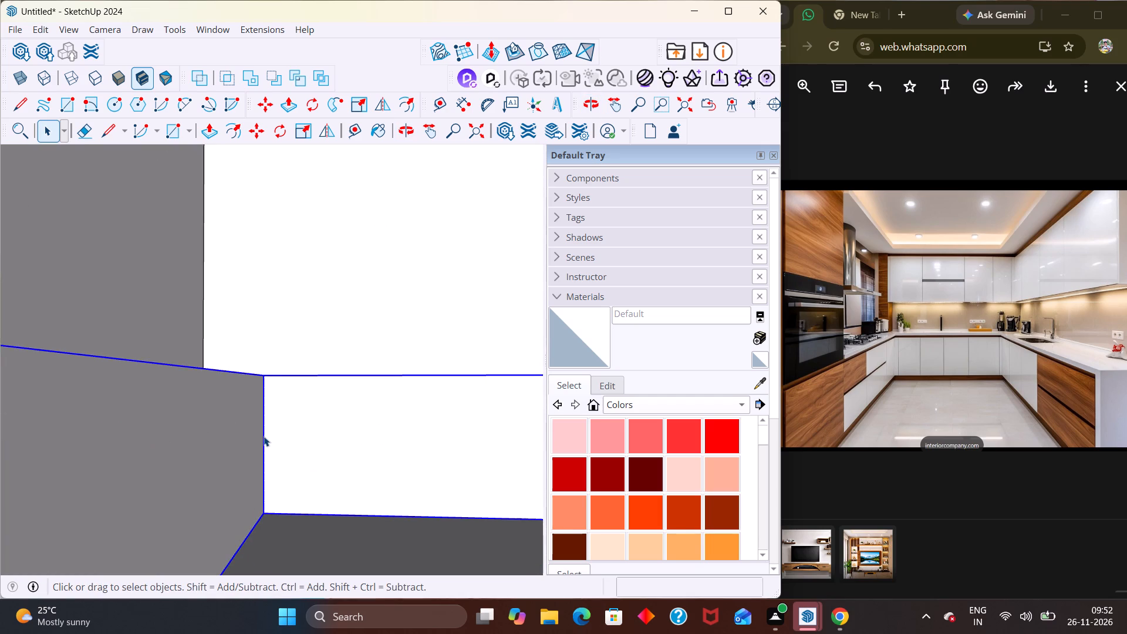
scroll(264, 436, up, 3)
click(264, 436)
scroll(264, 436, down, 5)
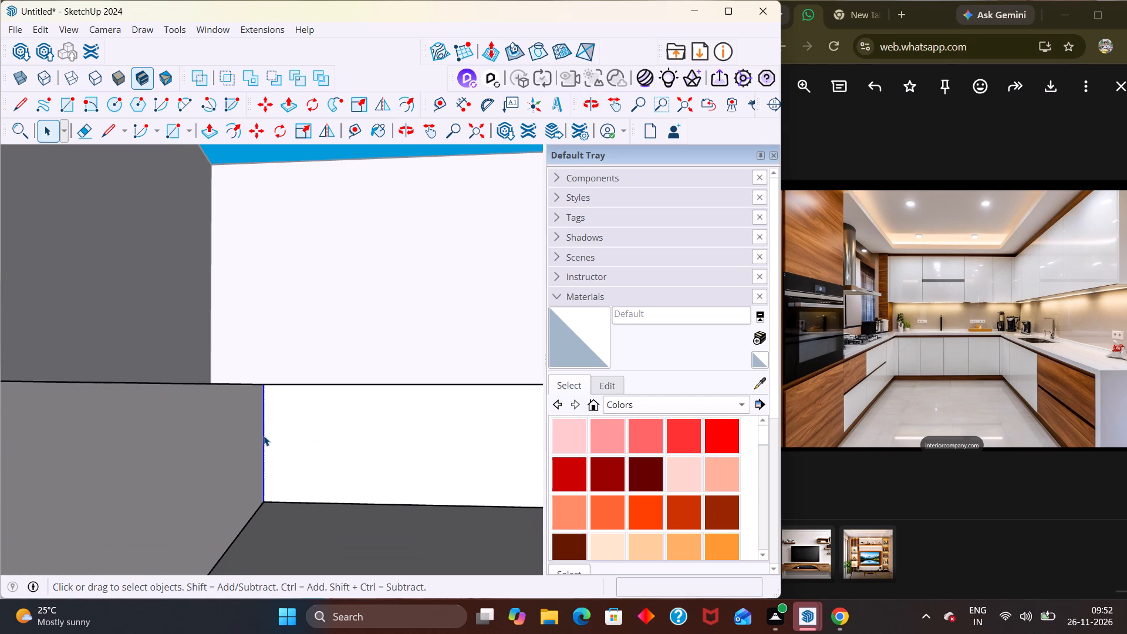
key(m)
click(266, 501)
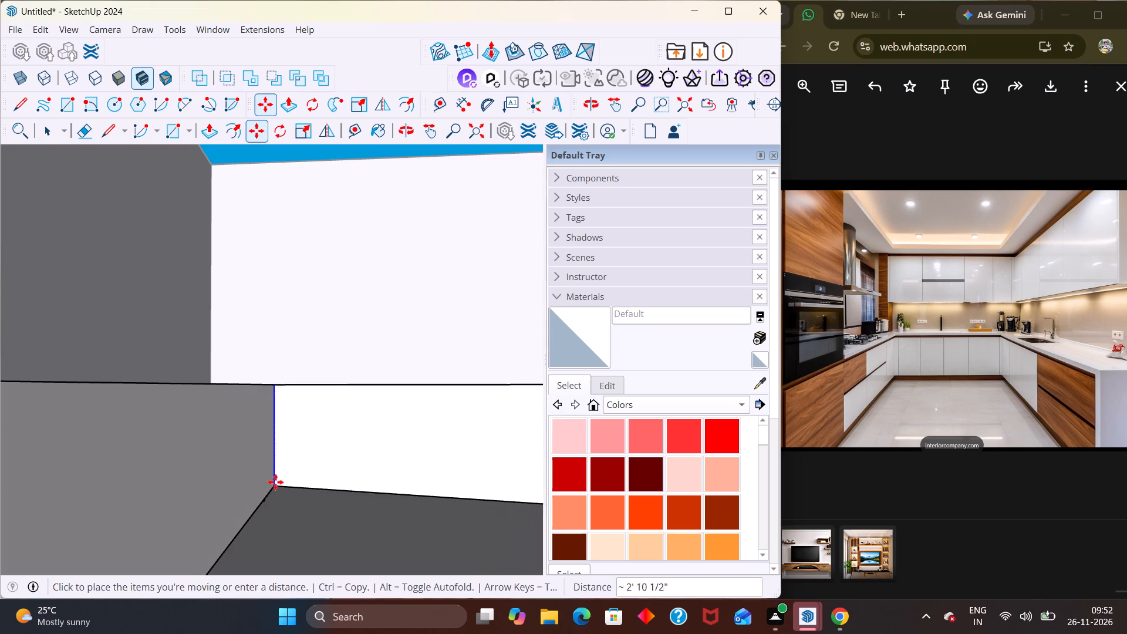
scroll(275, 481, down, 5)
scroll(275, 481, up, 1)
scroll(275, 480, down, 1)
scroll(433, 493, up, 3)
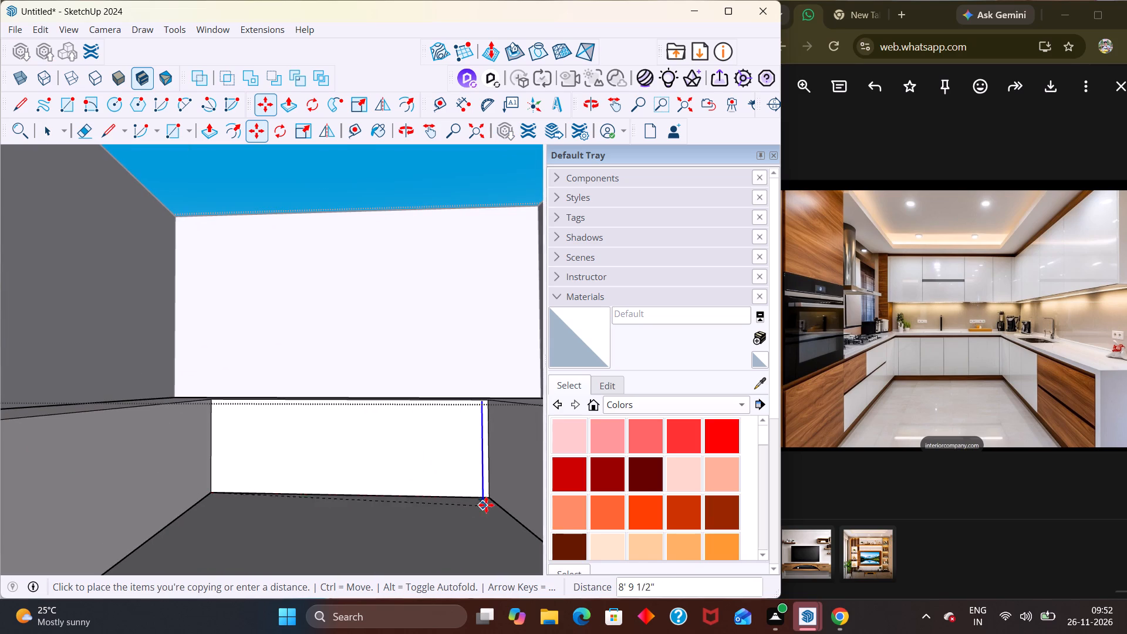
click(487, 500)
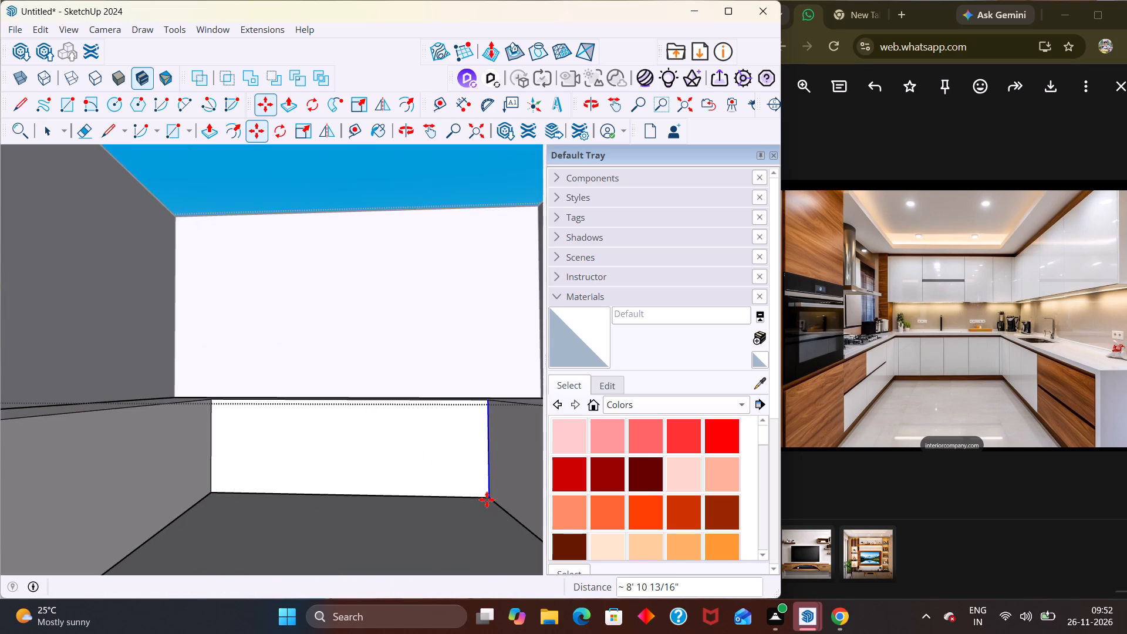
Divide the copy spacing with /4 to split the back run's front into four equal panels, and leave the open groups.
text(/4)
key(Return)
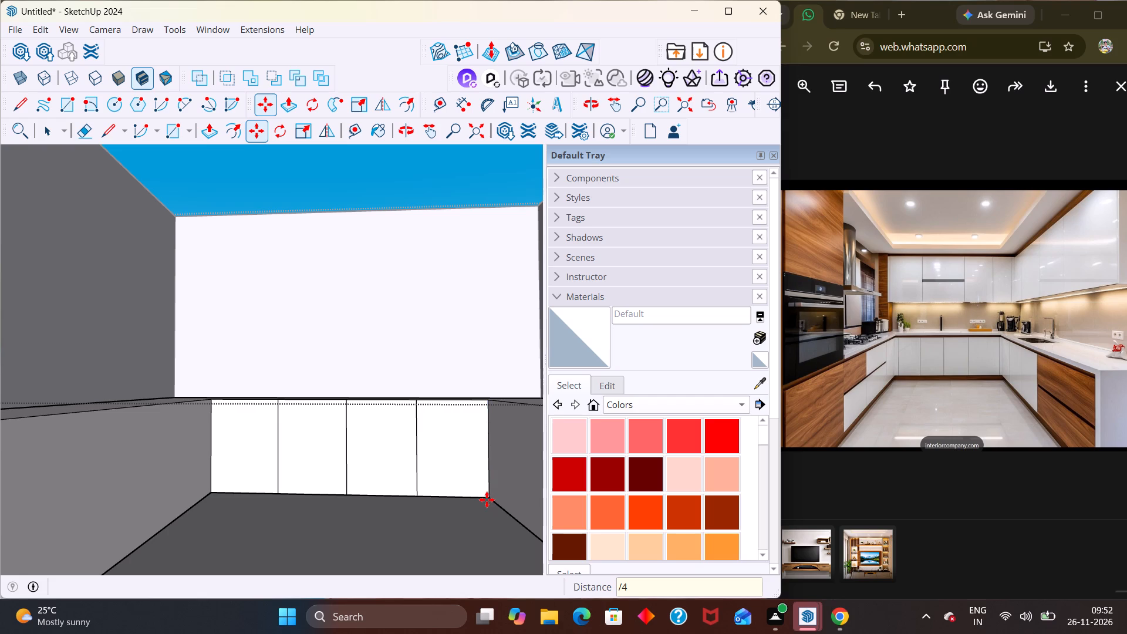
key(space)
scroll(479, 491, down, 12)
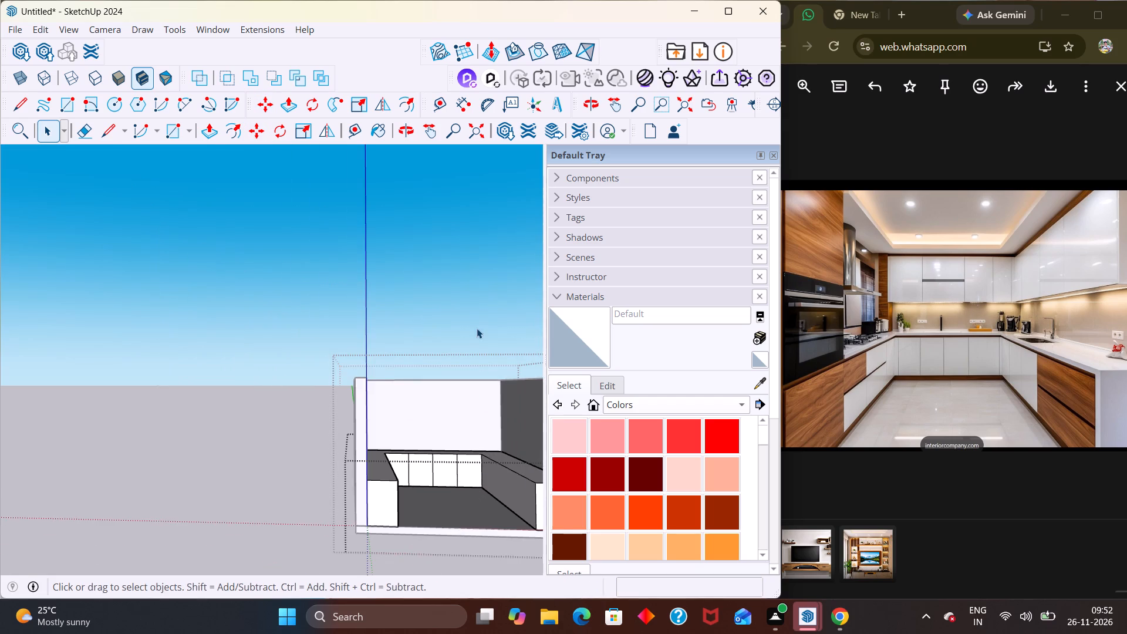
click(475, 324)
scroll(426, 394, down, 3)
middle_drag(457, 470, 389, 525)
middle_drag(492, 519, 523, 517)
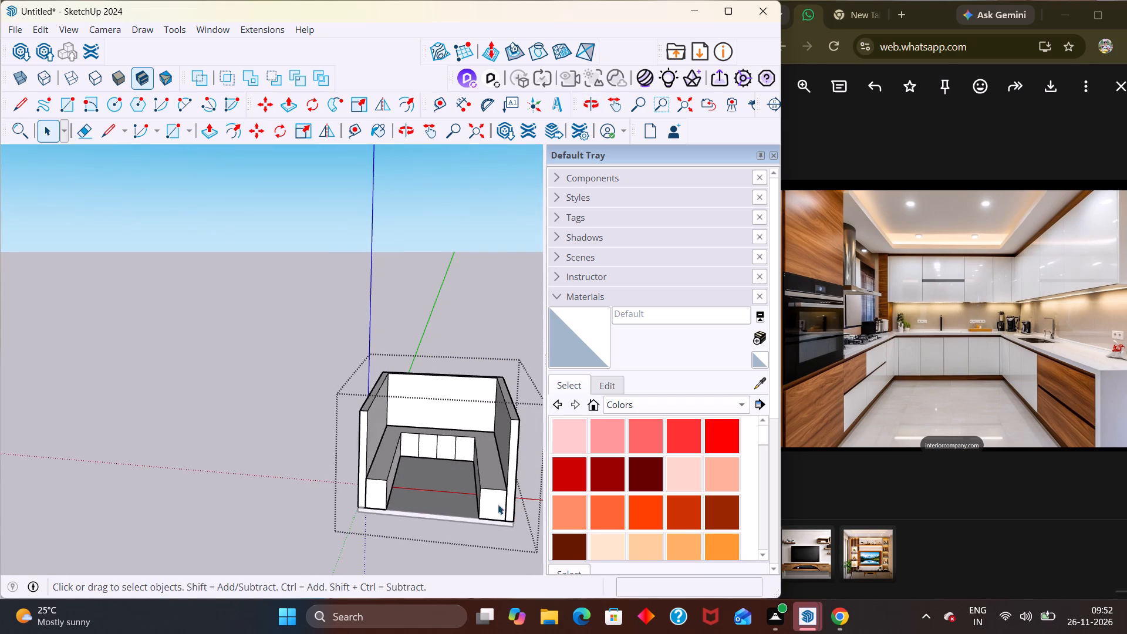
middle_drag(480, 493, 494, 475)
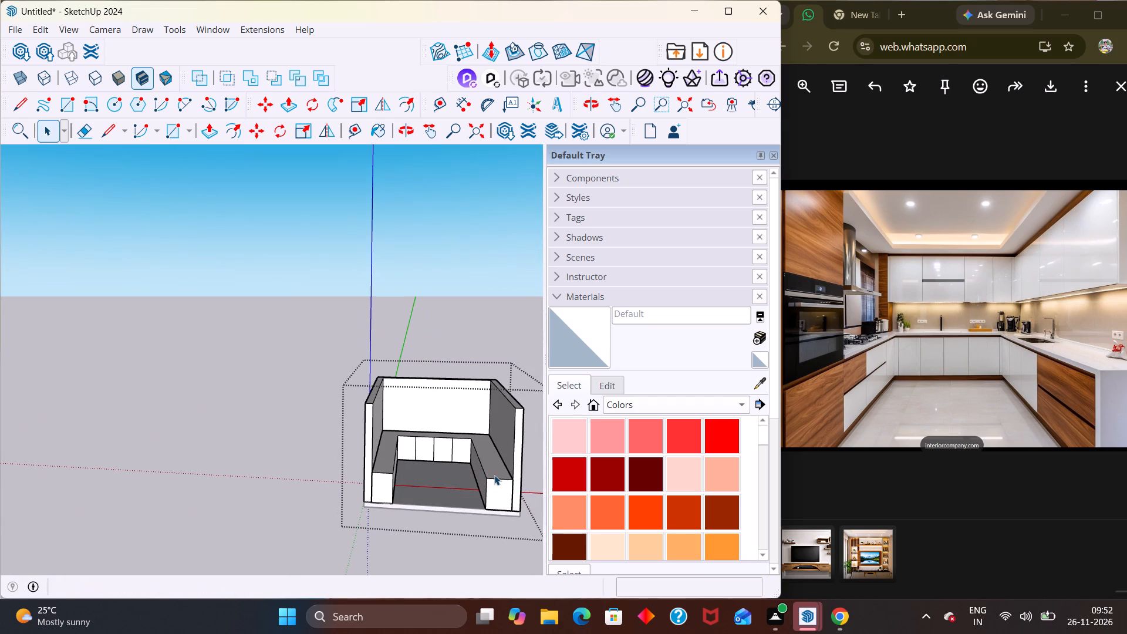
scroll(505, 467, down, 5)
scroll(465, 422, up, 2)
scroll(465, 424, down, 1)
click(458, 533)
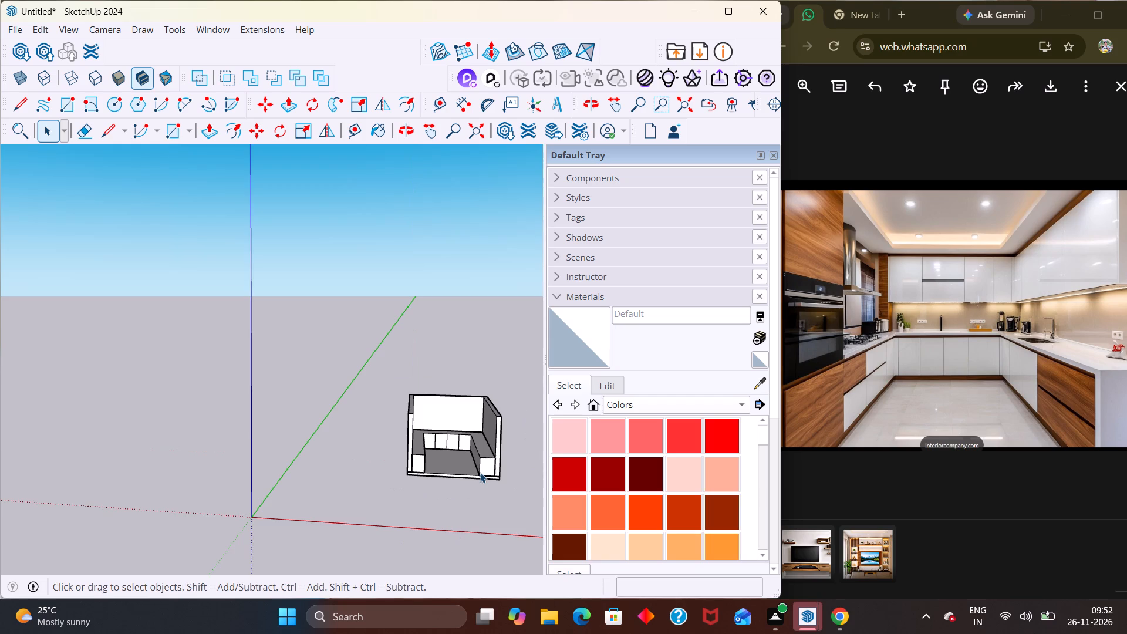
Examine the panelled back run and both side cabinet runs from the front, from above and at low angles.
middle_drag(484, 473, 526, 442)
scroll(459, 424, up, 3)
middle_drag(463, 464, 377, 460)
scroll(368, 452, up, 1)
scroll(364, 437, down, 8)
scroll(341, 435, up, 1)
scroll(340, 434, down, 5)
middle_drag(411, 458, 479, 467)
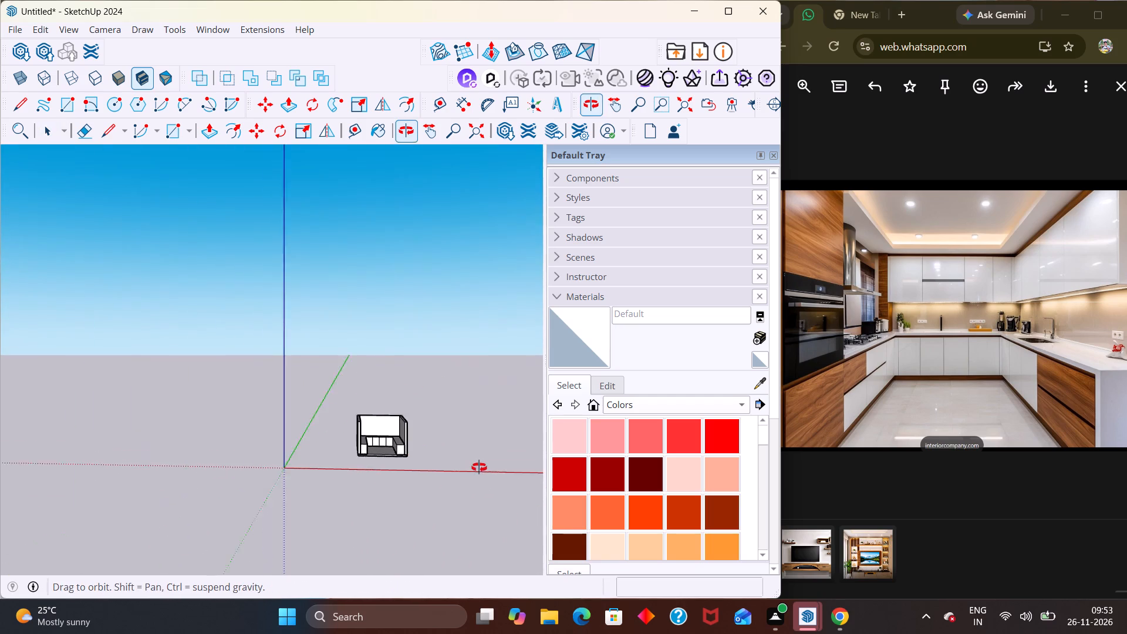
middle_drag(479, 467, 448, 453)
scroll(479, 467, up, 10)
middle_drag(311, 377, 308, 330)
middle_drag(322, 385, 333, 520)
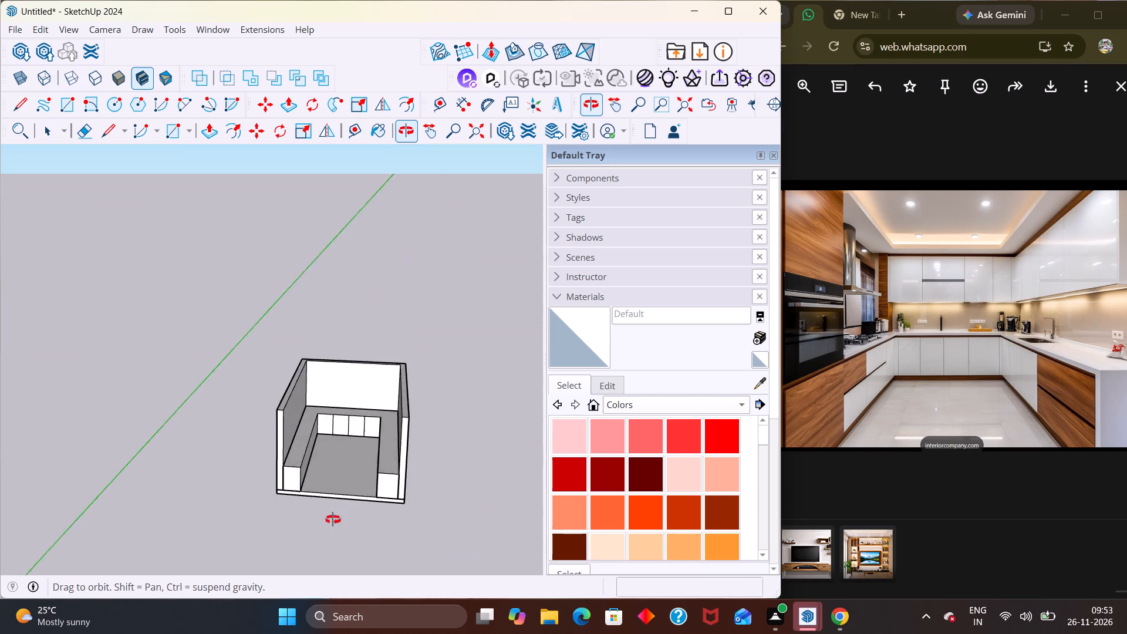
middle_drag(333, 520, 308, 515)
scroll(279, 486, up, 4)
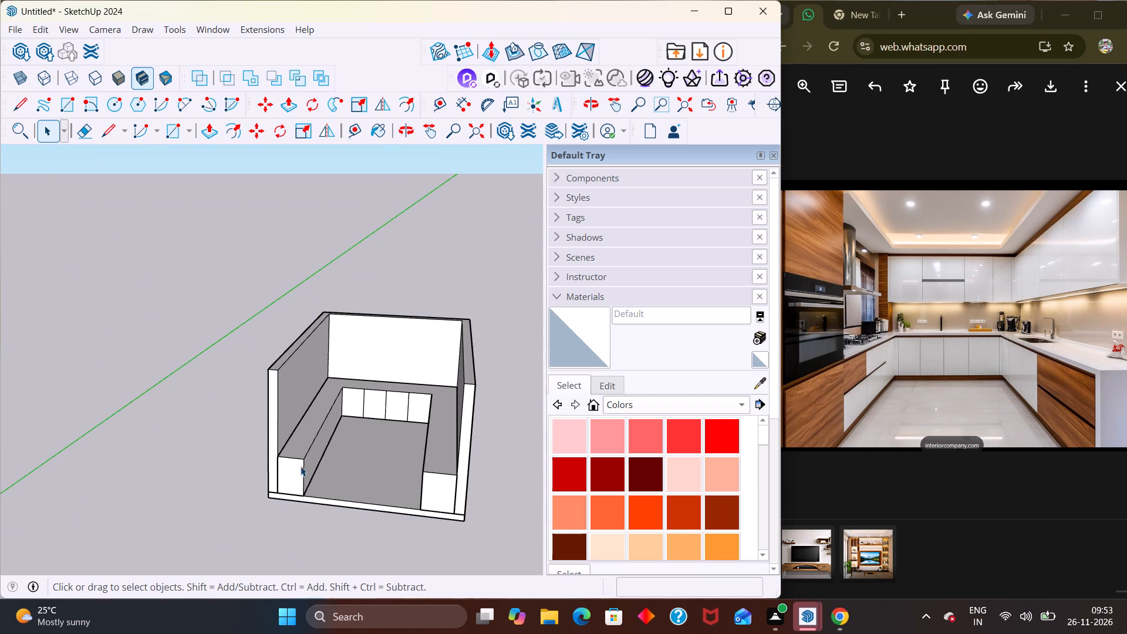
scroll(322, 466, down, 3)
middle_drag(347, 485, 477, 423)
scroll(454, 418, up, 5)
middle_drag(357, 457, 342, 417)
scroll(342, 417, up, 4)
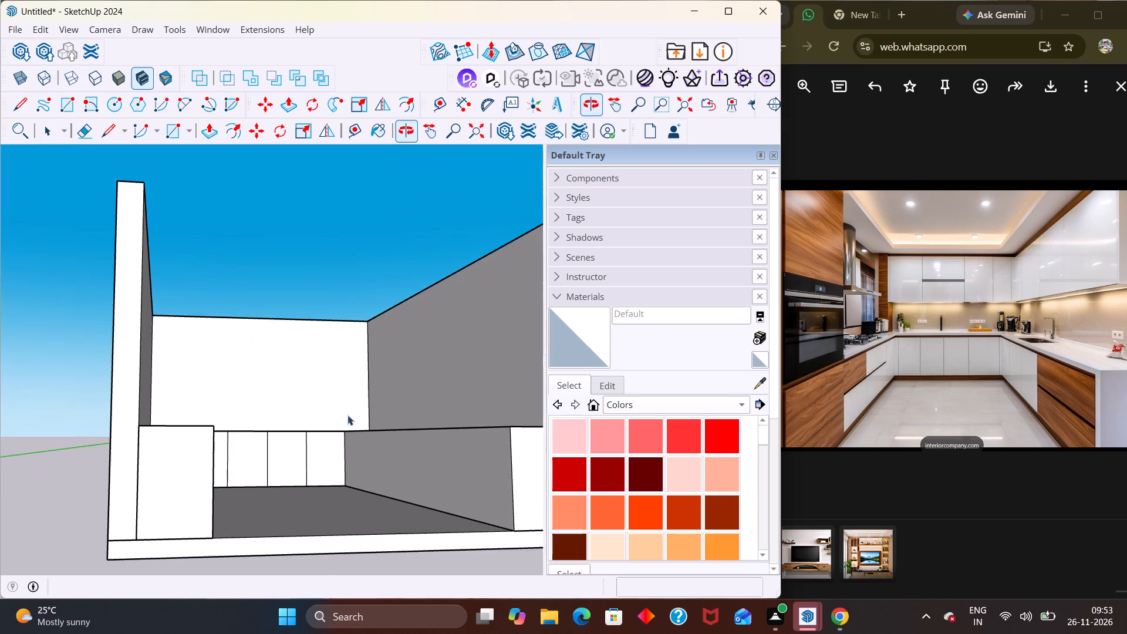
middle_drag(363, 421, 362, 463)
scroll(362, 463, up, 1)
scroll(365, 446, down, 5)
middle_drag(364, 455, 440, 452)
Reopen the base cabinet group and copy the back-right vertical corner edge about 14' 4 5/16" along the right run's inner face.
scroll(411, 451, up, 4)
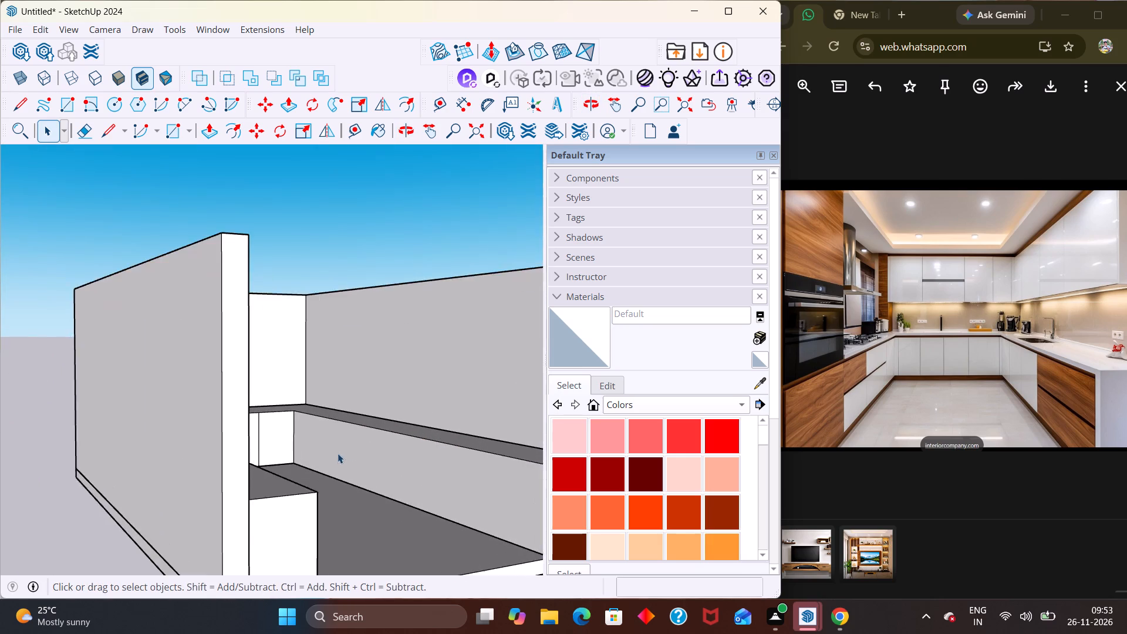
scroll(338, 453, up, 4)
click(277, 437)
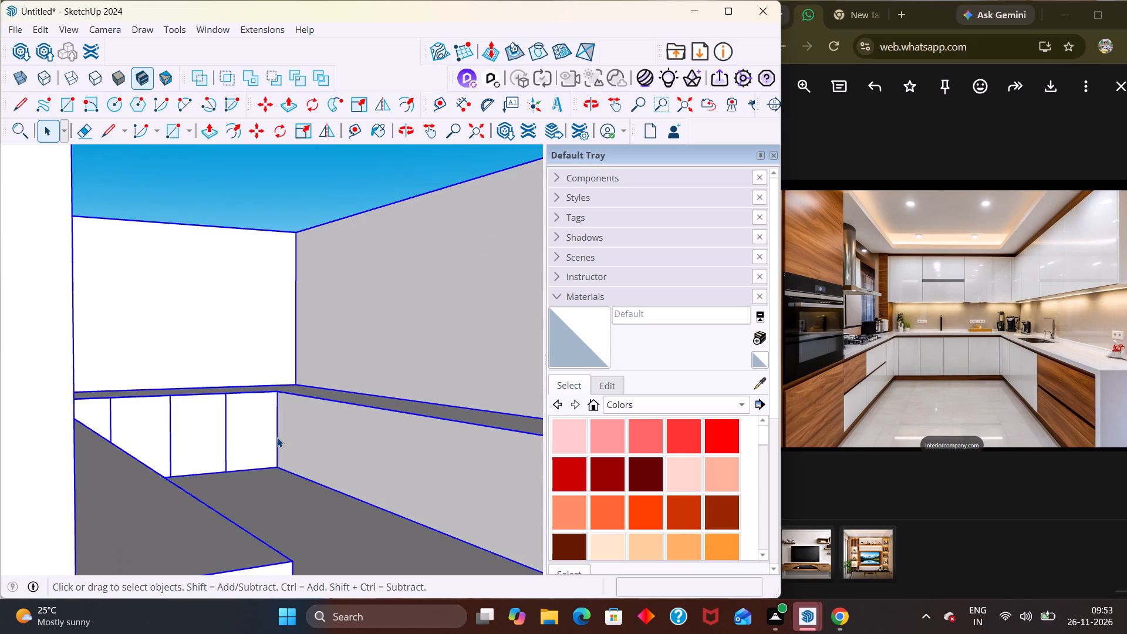
double_click(277, 437)
click(277, 437)
click(277, 437)
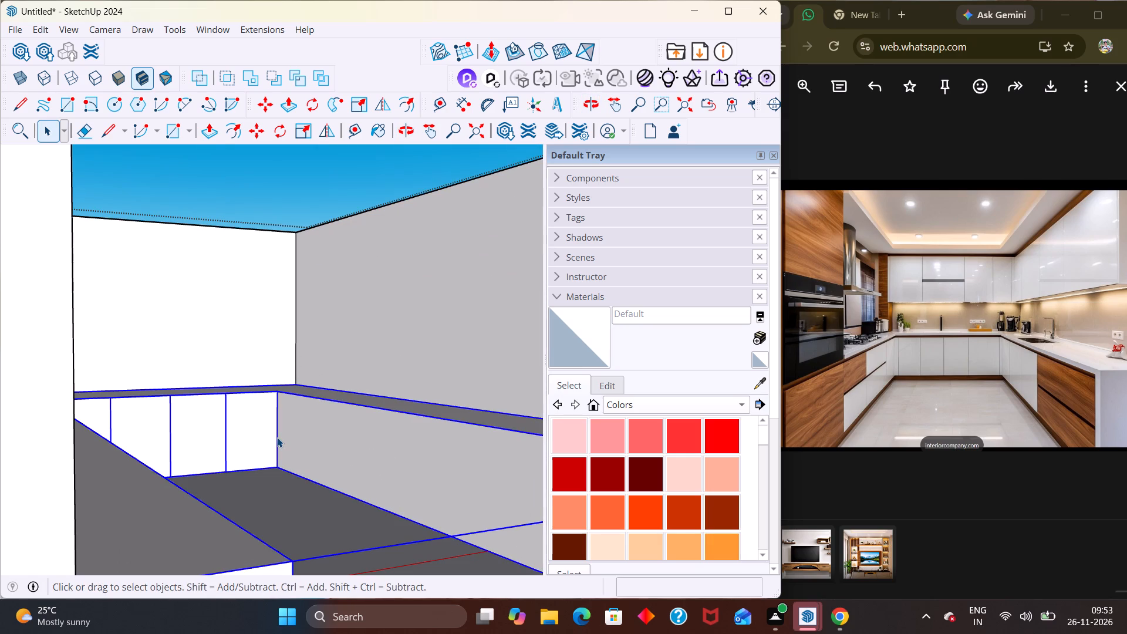
click(277, 437)
scroll(278, 436, up, 4)
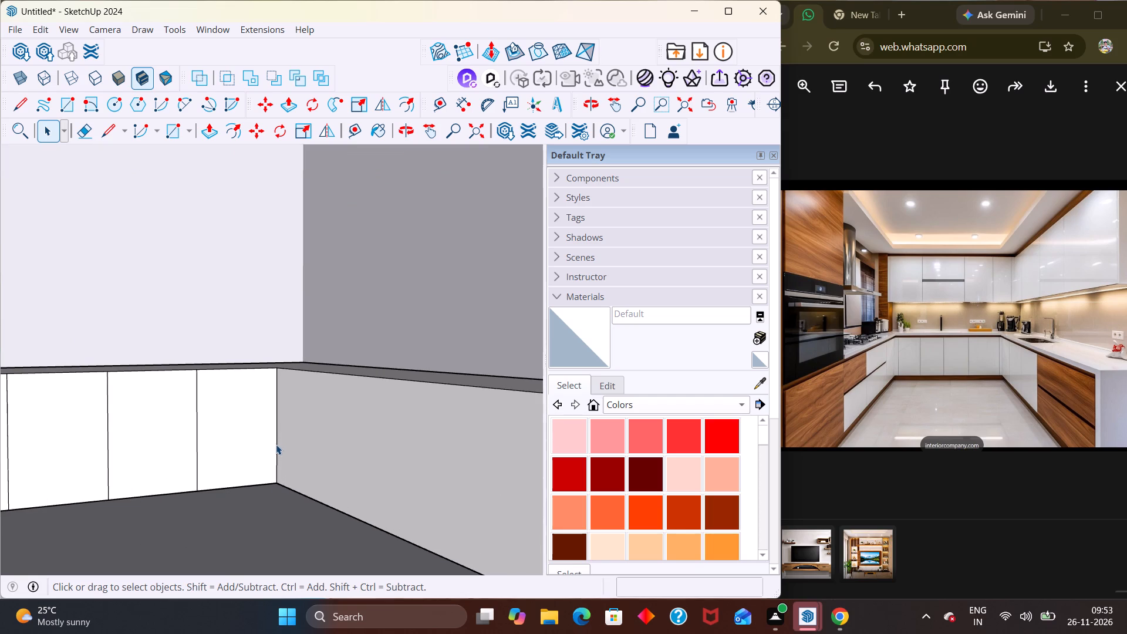
click(276, 444)
key(m)
click(275, 481)
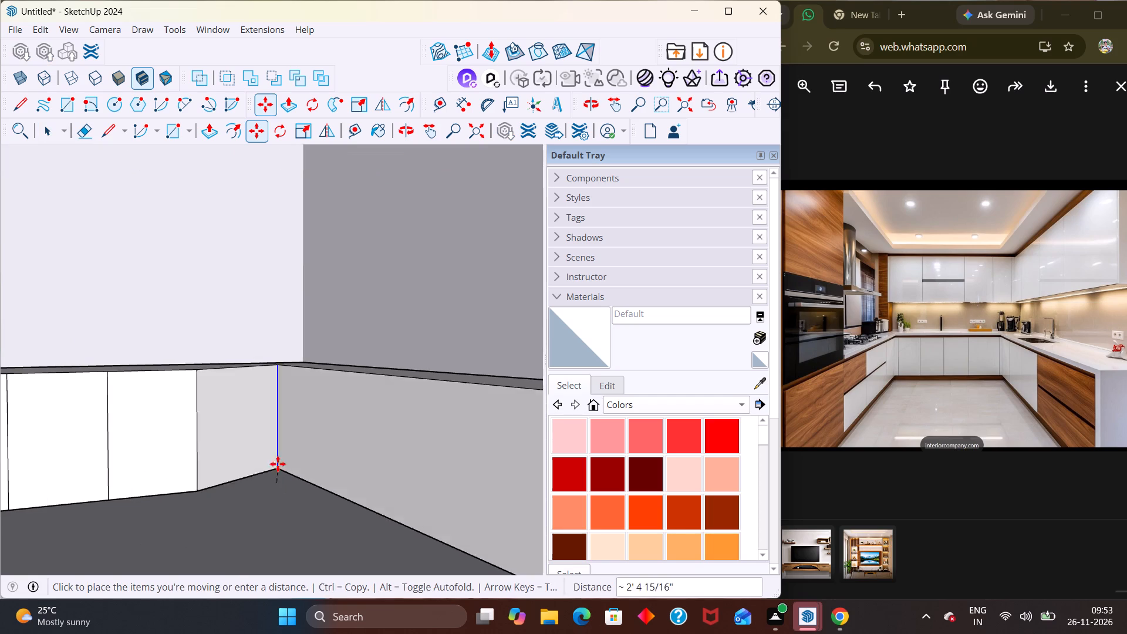
scroll(278, 461, up, 1)
scroll(278, 460, down, 7)
scroll(353, 495, down, 2)
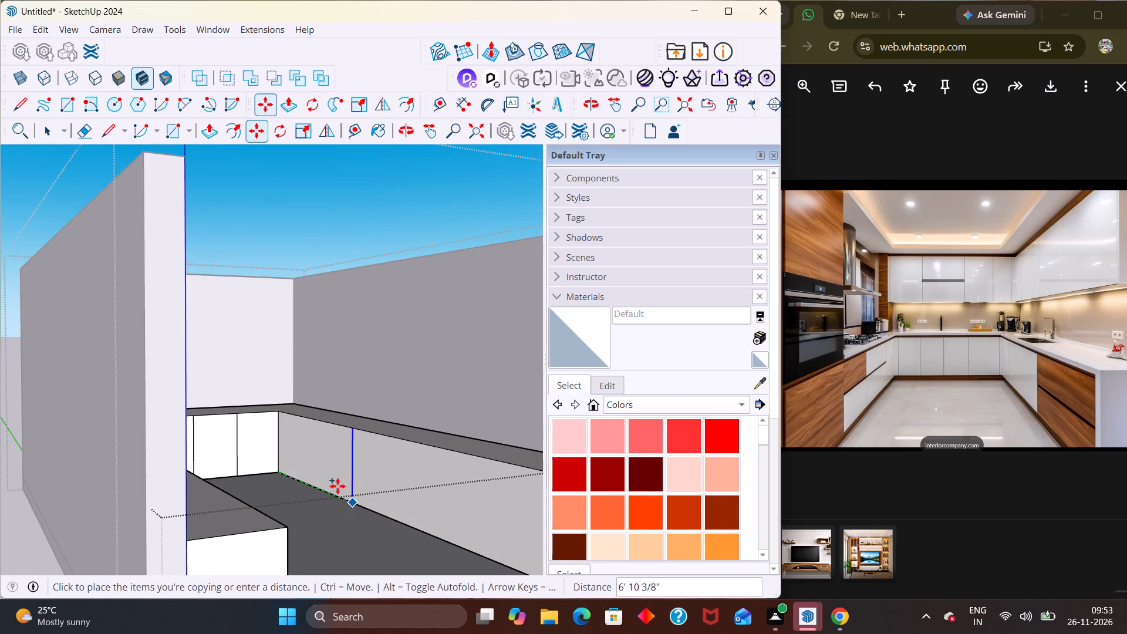
scroll(338, 486, down, 5)
scroll(404, 521, up, 4)
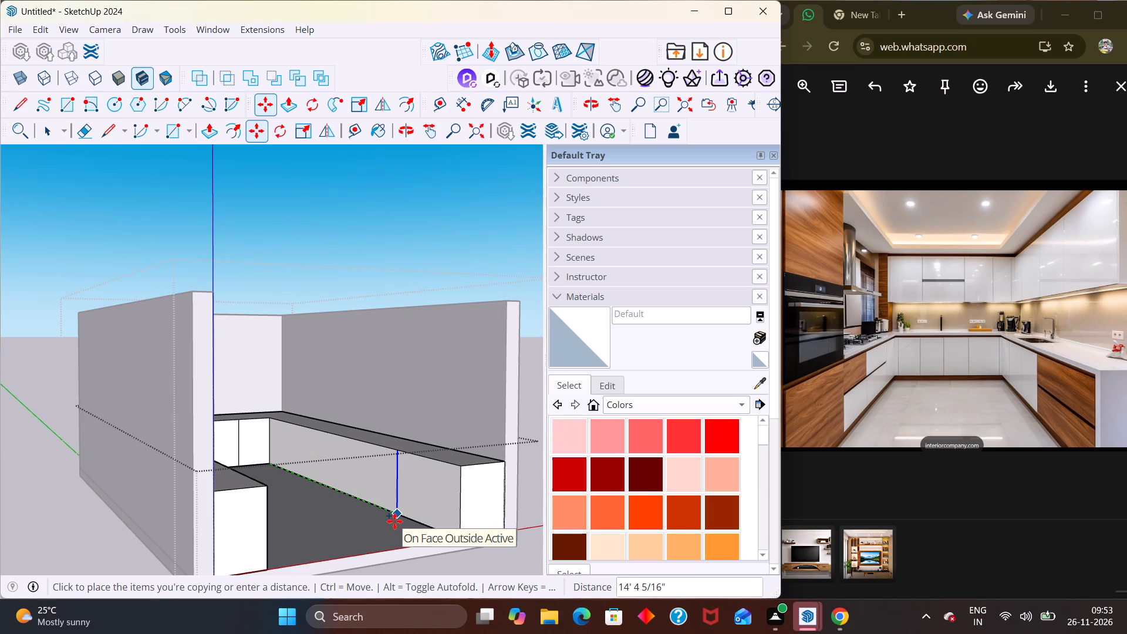
click(394, 521)
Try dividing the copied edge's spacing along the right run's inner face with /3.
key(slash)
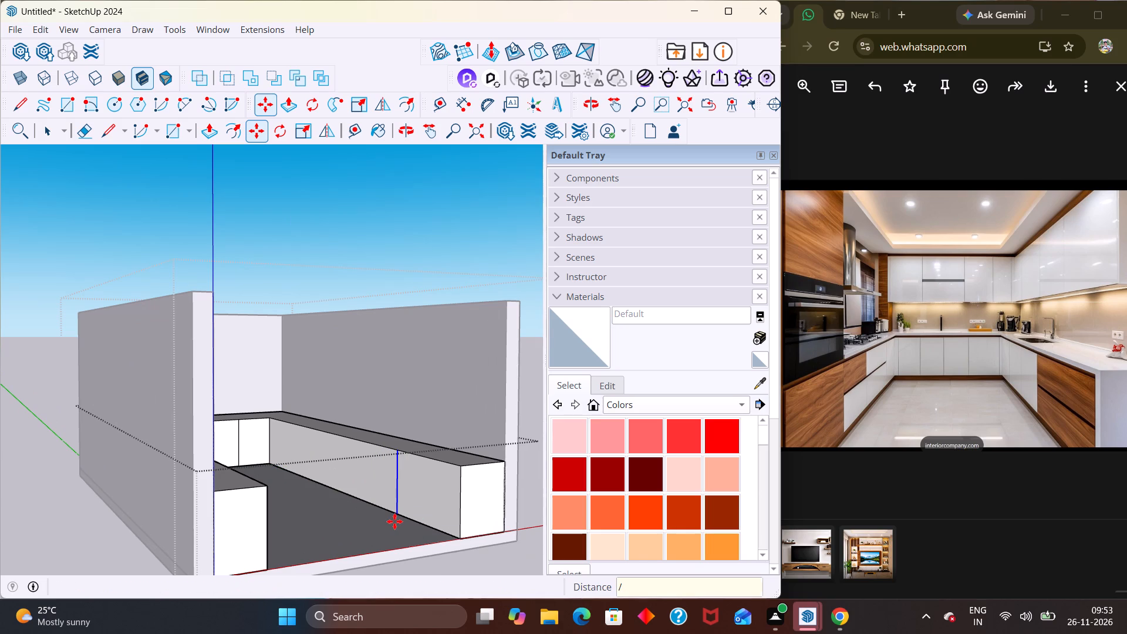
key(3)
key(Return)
Divide the copy spacing with /4 to add evenly spaced panel edges along the right run's inner face, and leave the open groups.
key(slash)
key(4)
key(Return)
key(space)
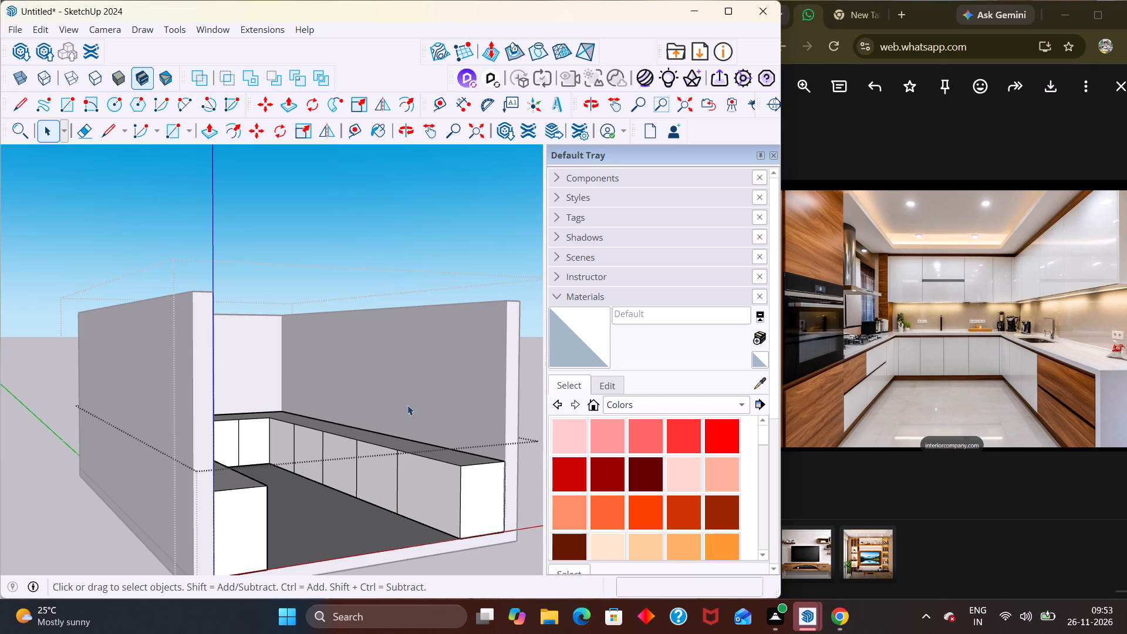
click(413, 261)
middle_drag(400, 358, 345, 364)
scroll(371, 367, down, 5)
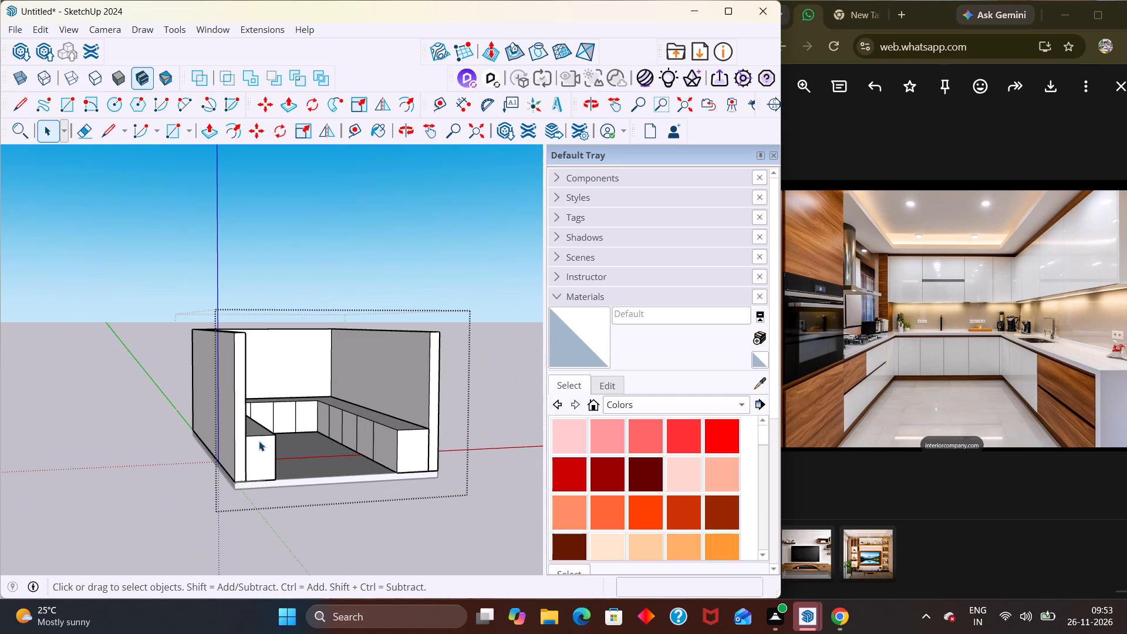
click(500, 429)
Reopen the base cabinet group and copy the back-left vertical corner edge about 9' 4 13/16" along the left run's inner face.
middle_drag(323, 477, 236, 464)
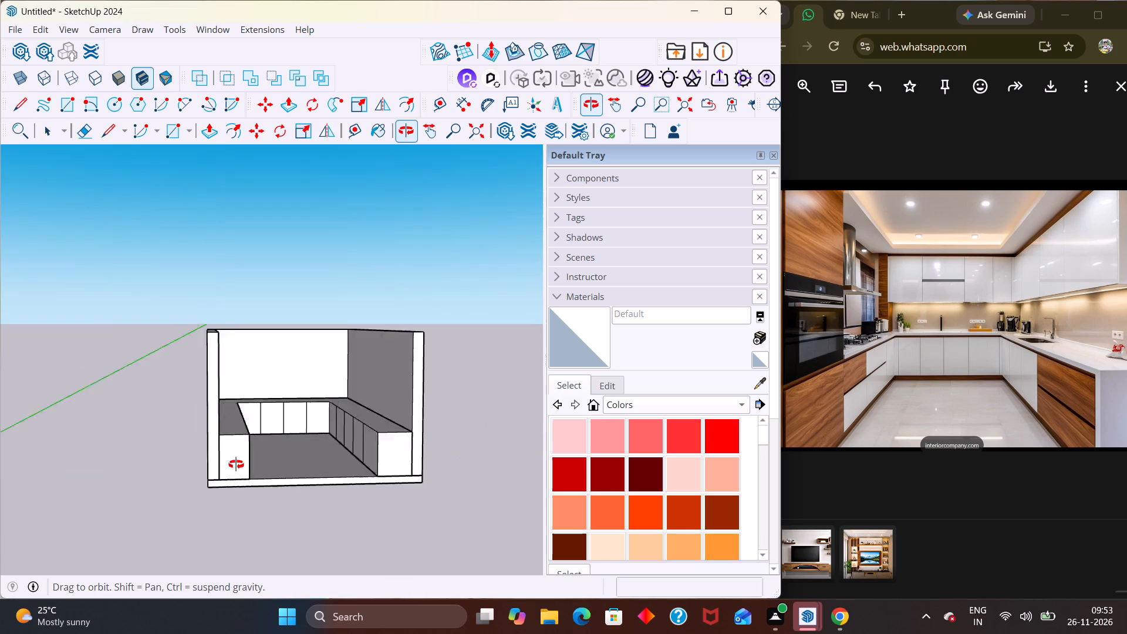
middle_drag(236, 464, 184, 439)
scroll(194, 419, up, 5)
middle_drag(264, 417, 253, 507)
scroll(287, 390, up, 4)
double_click(269, 434)
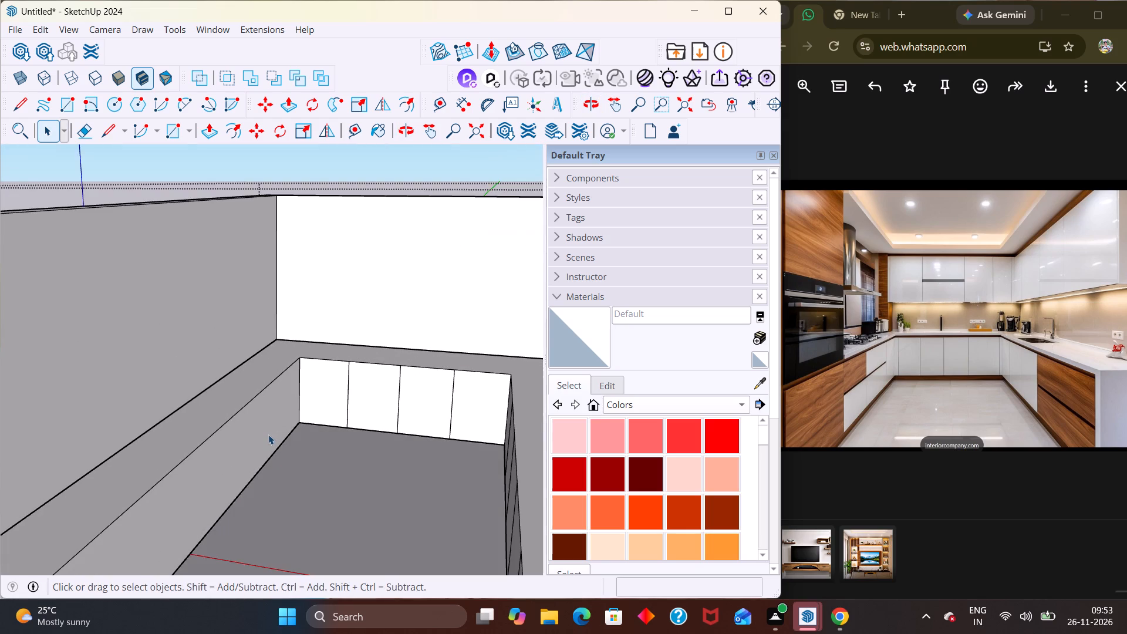
scroll(275, 422, up, 5)
click(313, 387)
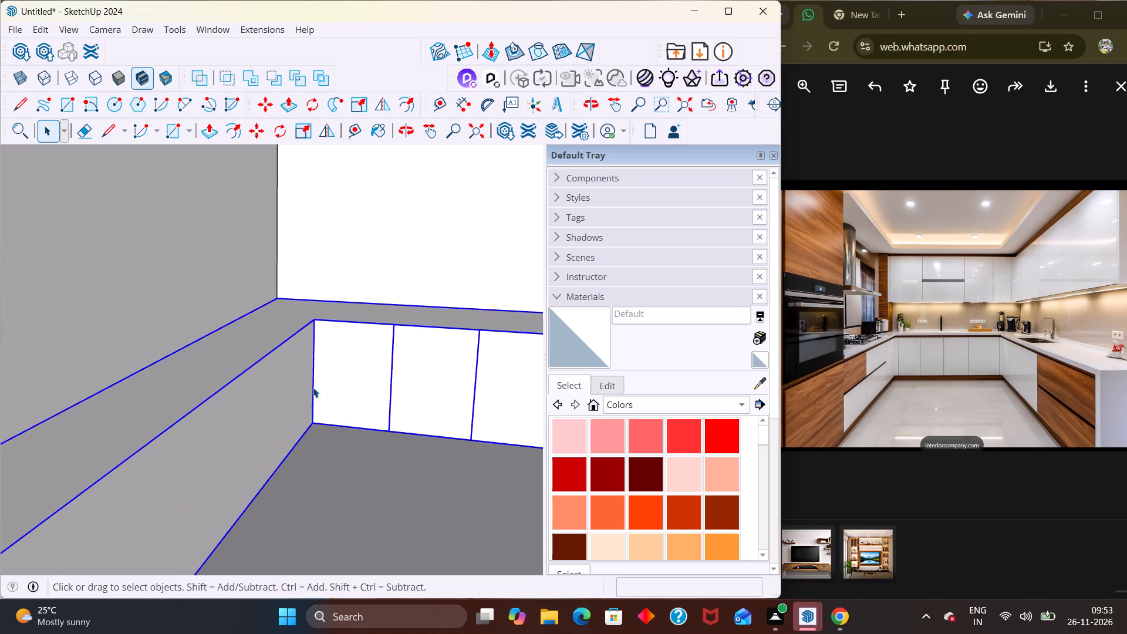
double_click(313, 387)
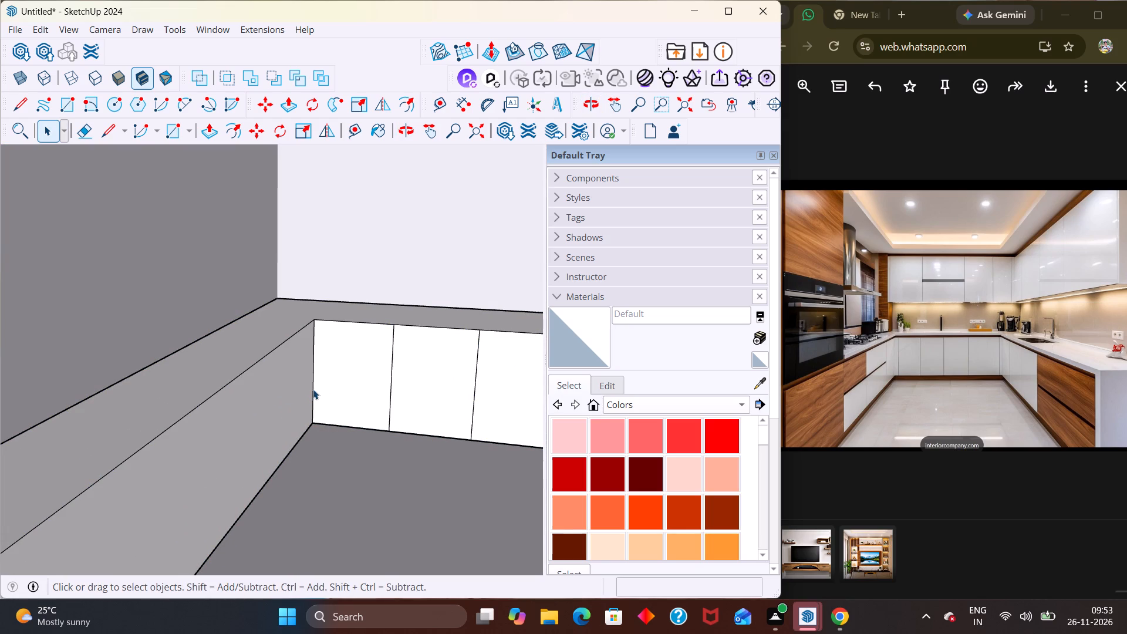
click(312, 389)
key(m)
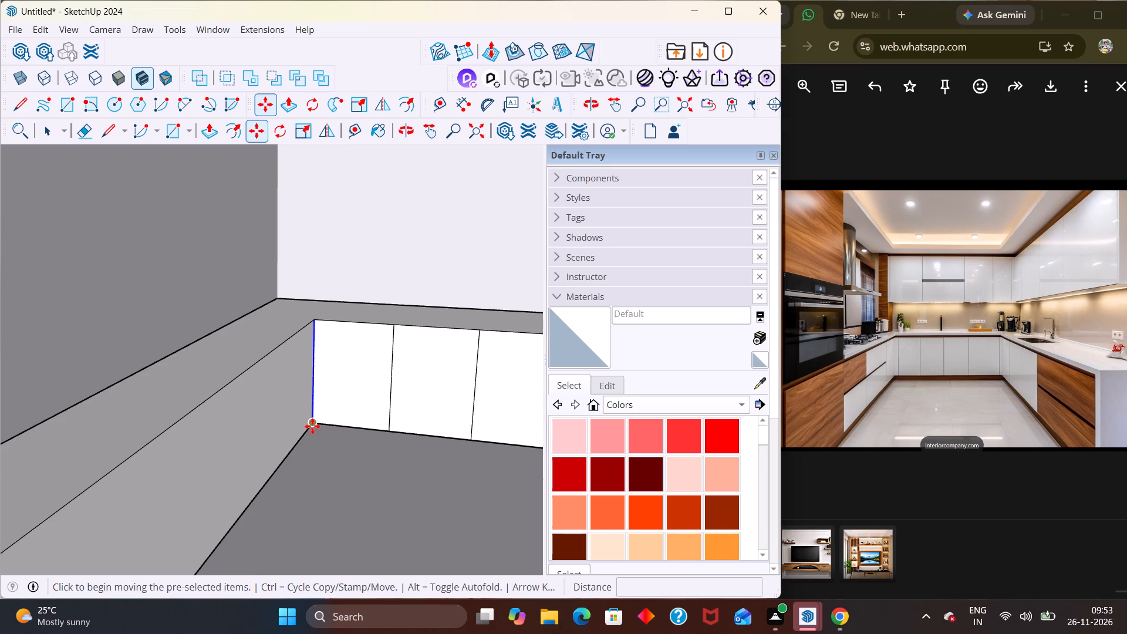
click(312, 426)
scroll(339, 399, down, 7)
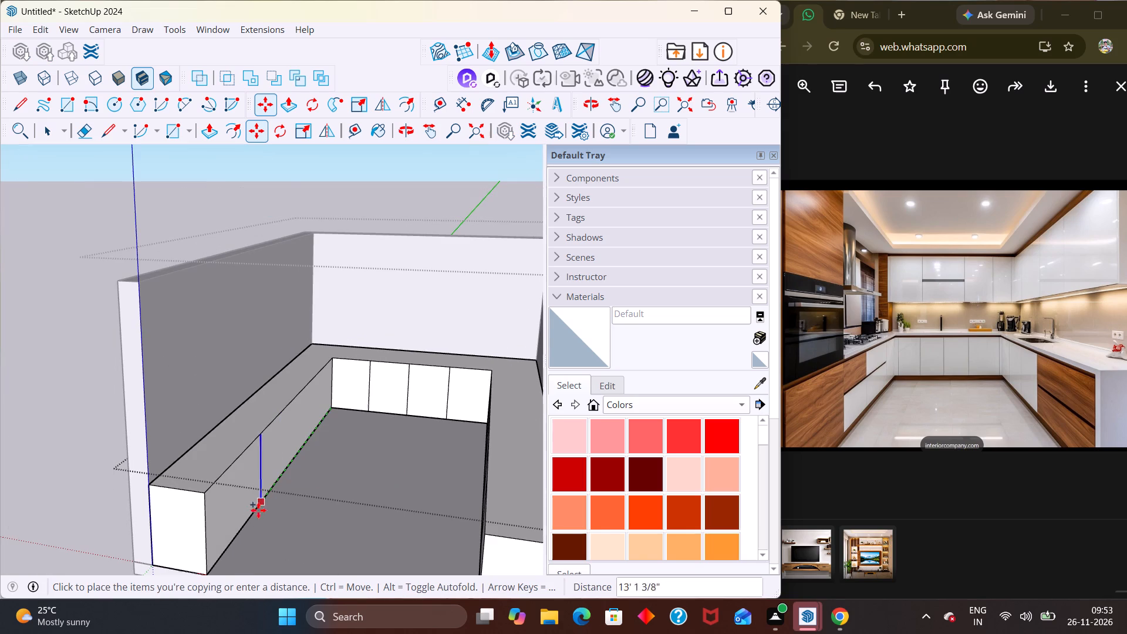
middle_drag(277, 504, 373, 515)
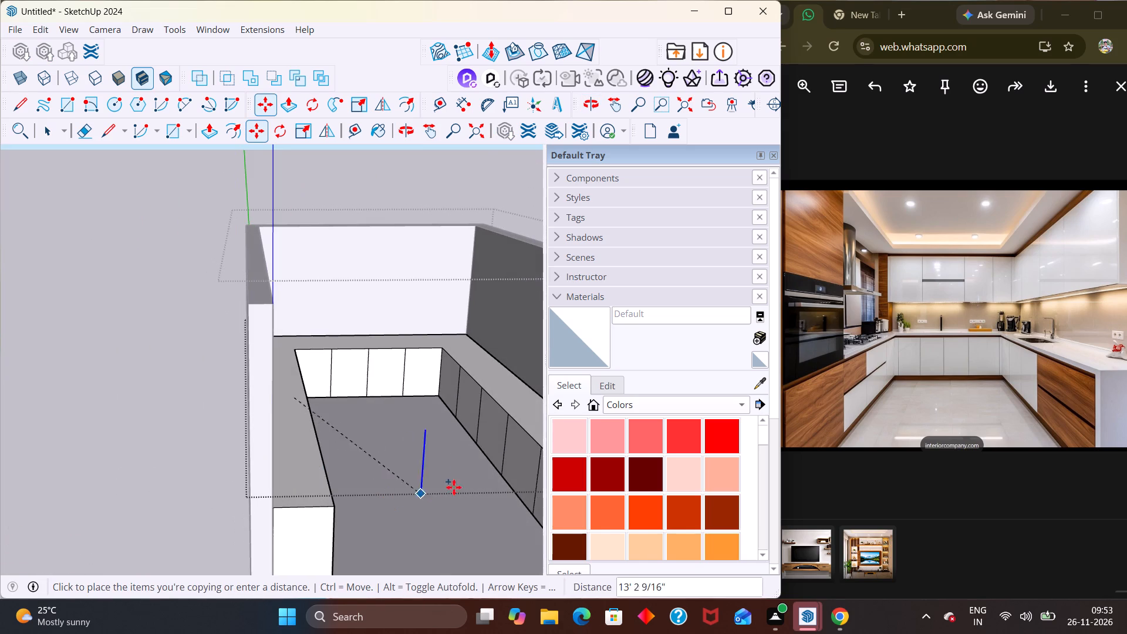
scroll(441, 478, down, 2)
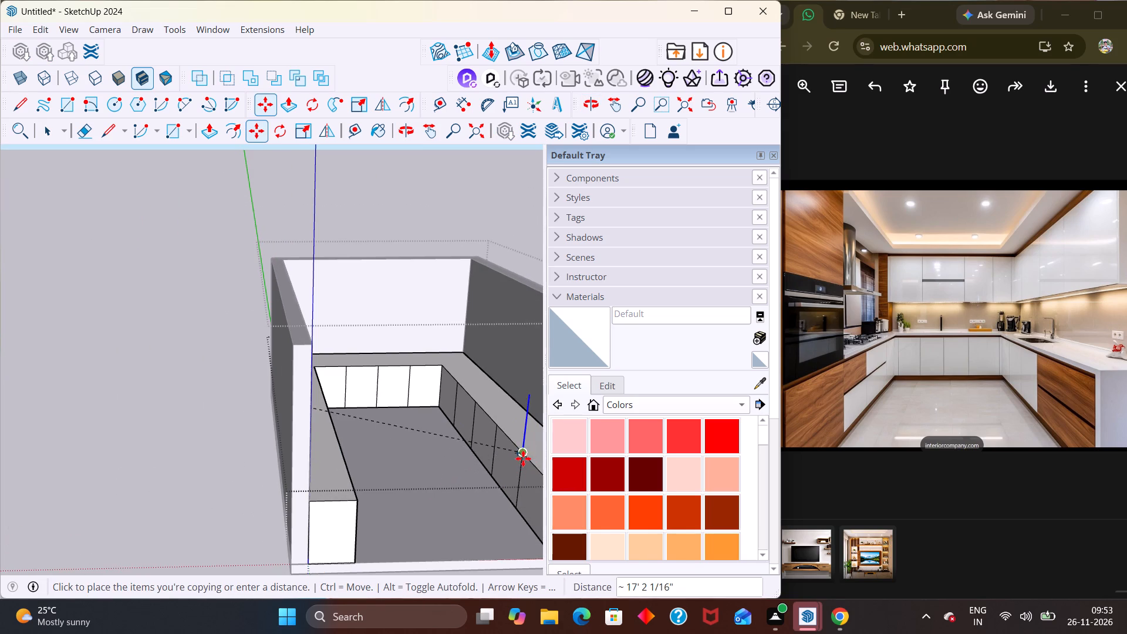
middle_drag(372, 483, 169, 397)
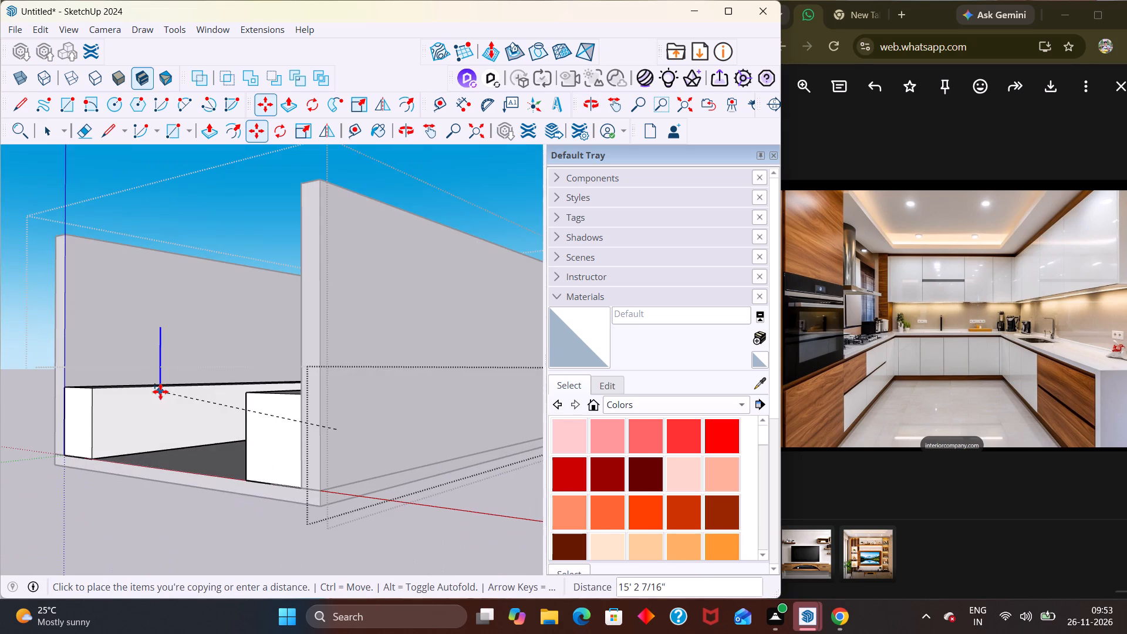
middle_drag(200, 444, 211, 571)
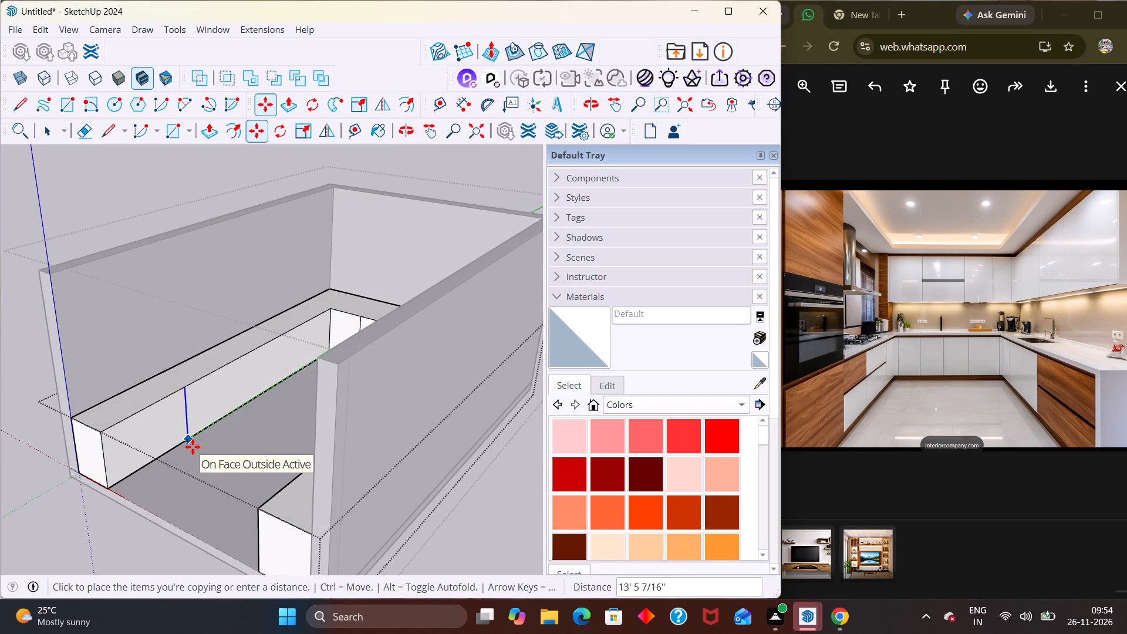
click(231, 416)
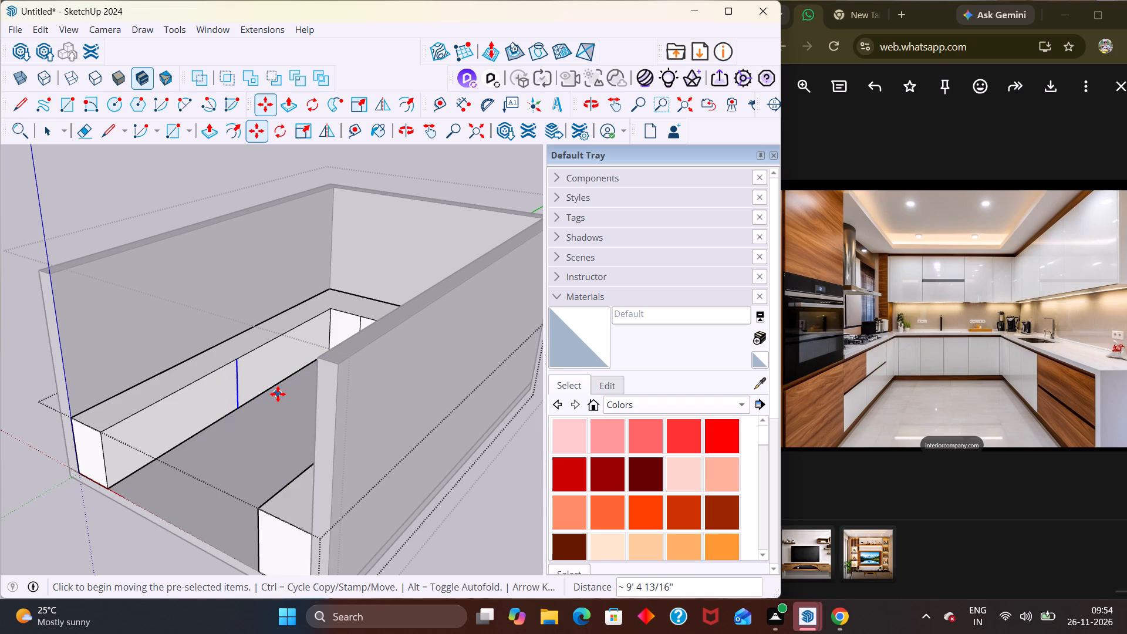
Divide the copy spacing with /2 to add a middle panel edge on the left run, and leave the edited group.
text(/2)
key(Return)
key(space)
scroll(299, 381, down, 7)
click(425, 498)
In the base cabinet group, copy the left run's frontmost divider edge about 4' 8 7/16" toward the open end, and leave the groups.
middle_drag(224, 422, 268, 321)
scroll(268, 321, up, 3)
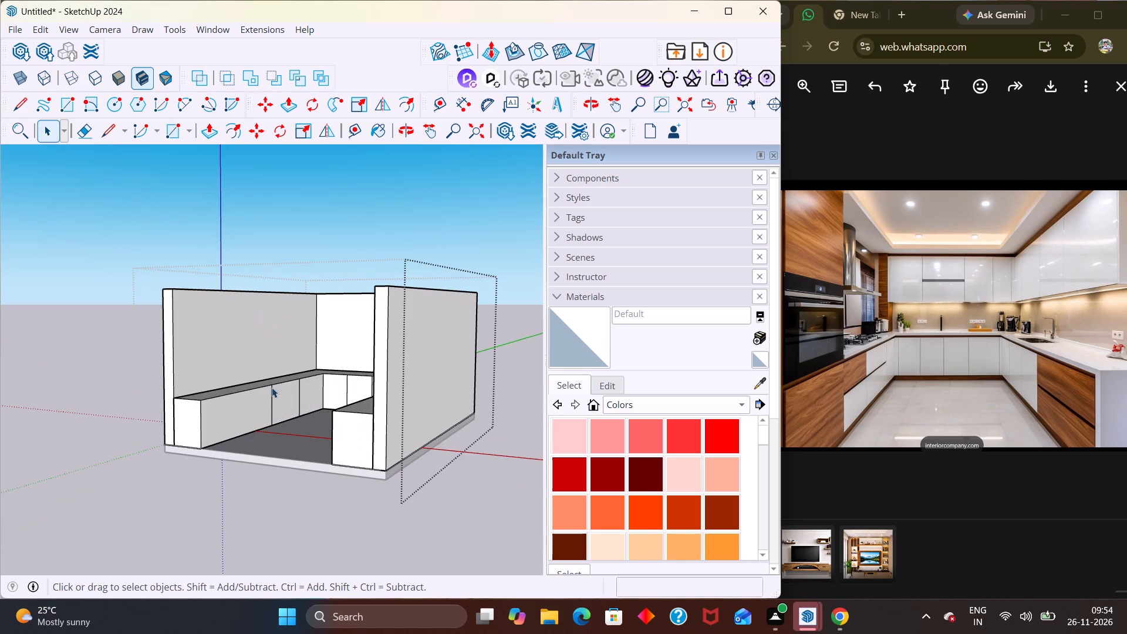
key(space)
scroll(238, 412, up, 4)
middle_drag(271, 424, 251, 479)
scroll(251, 479, up, 4)
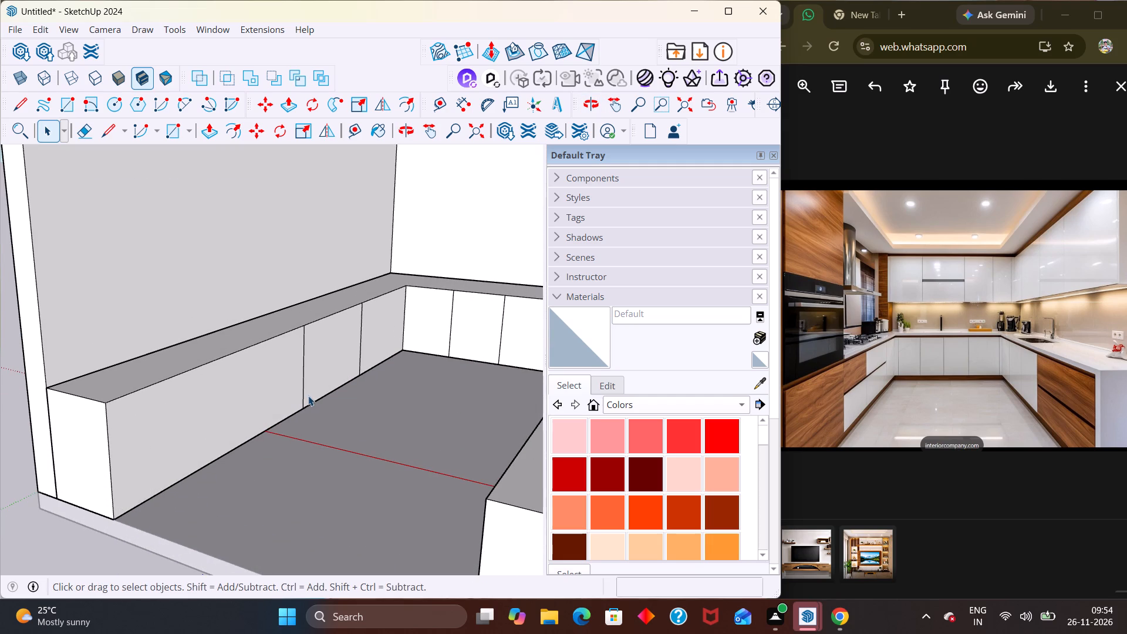
double_click(303, 393)
click(303, 393)
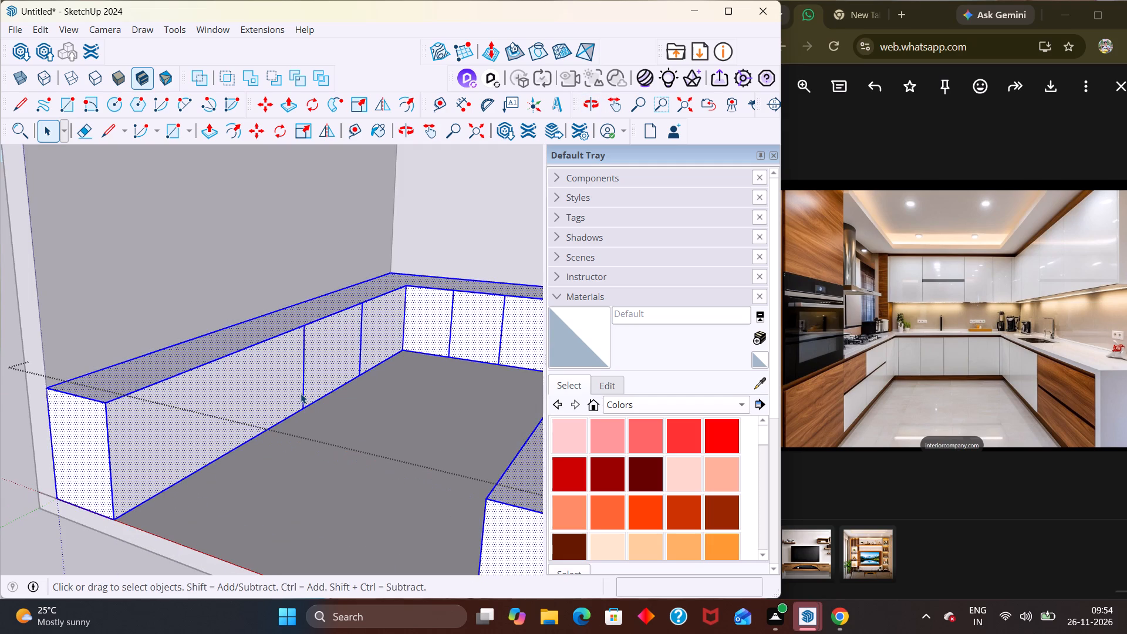
double_click(301, 393)
click(301, 393)
click(302, 396)
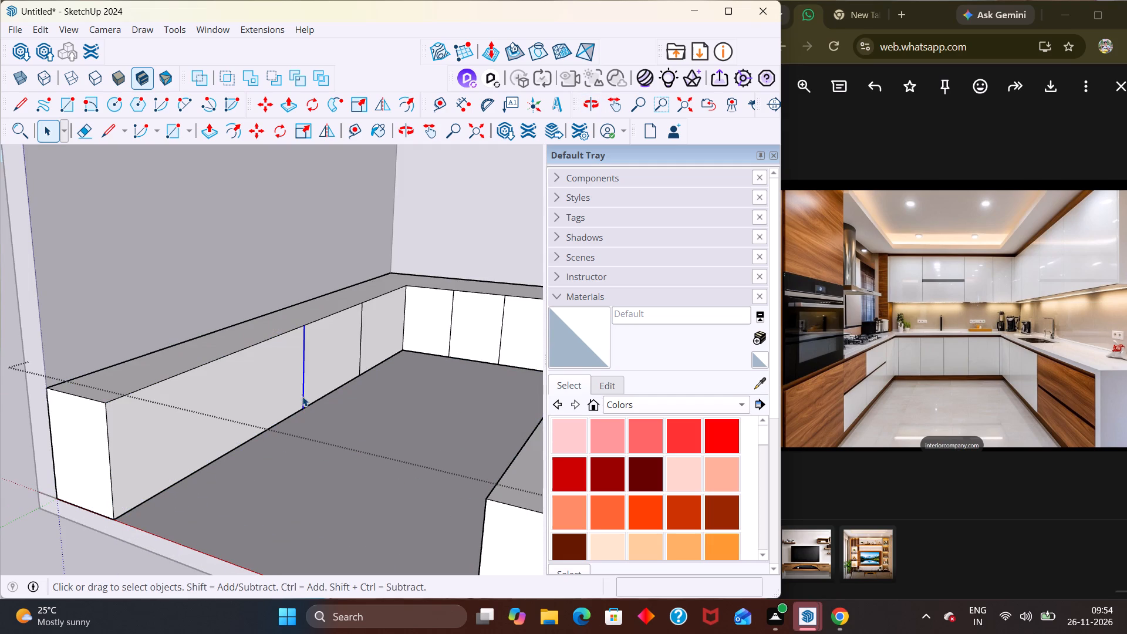
key(m)
click(301, 409)
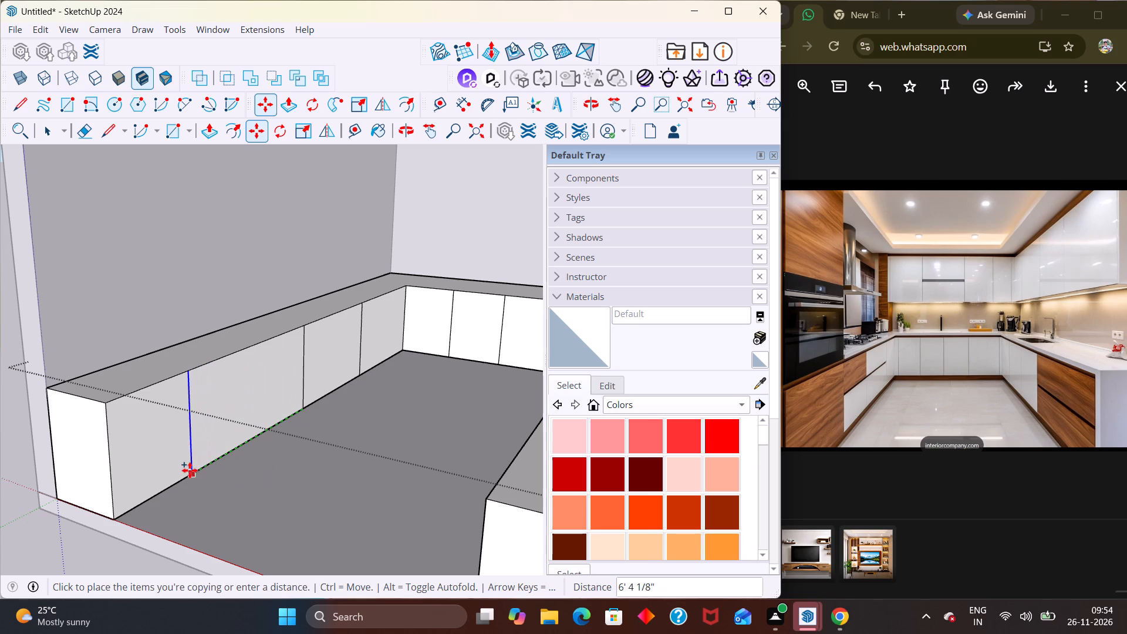
click(225, 456)
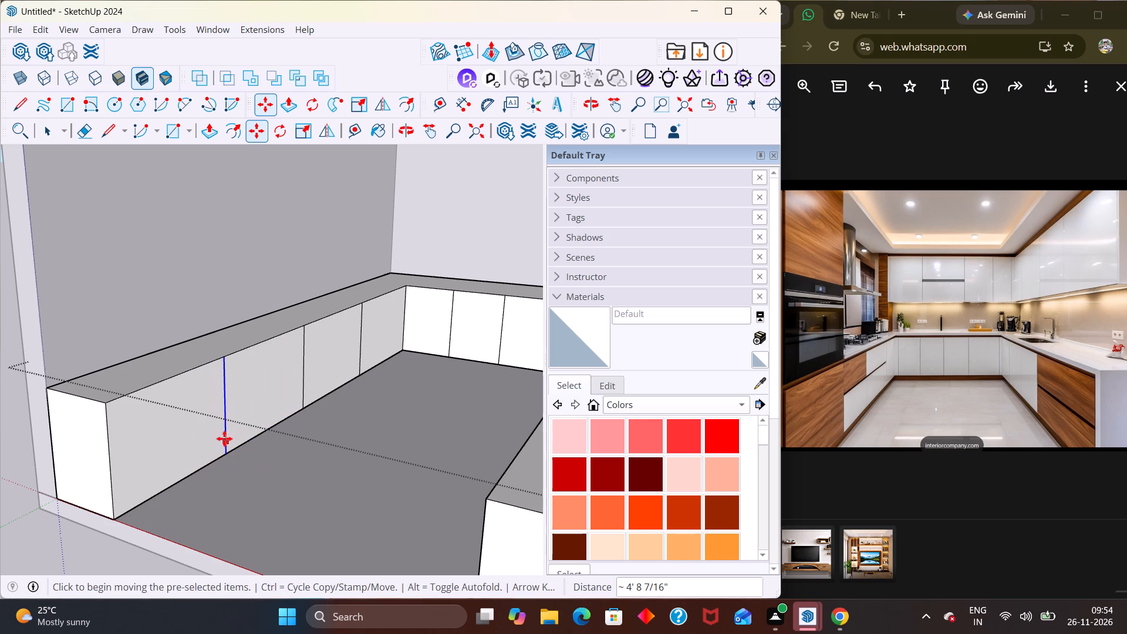
key(space)
scroll(229, 402, down, 5)
click(104, 484)
scroll(216, 446, down, 4)
middle_drag(242, 442, 320, 427)
scroll(321, 426, up, 1)
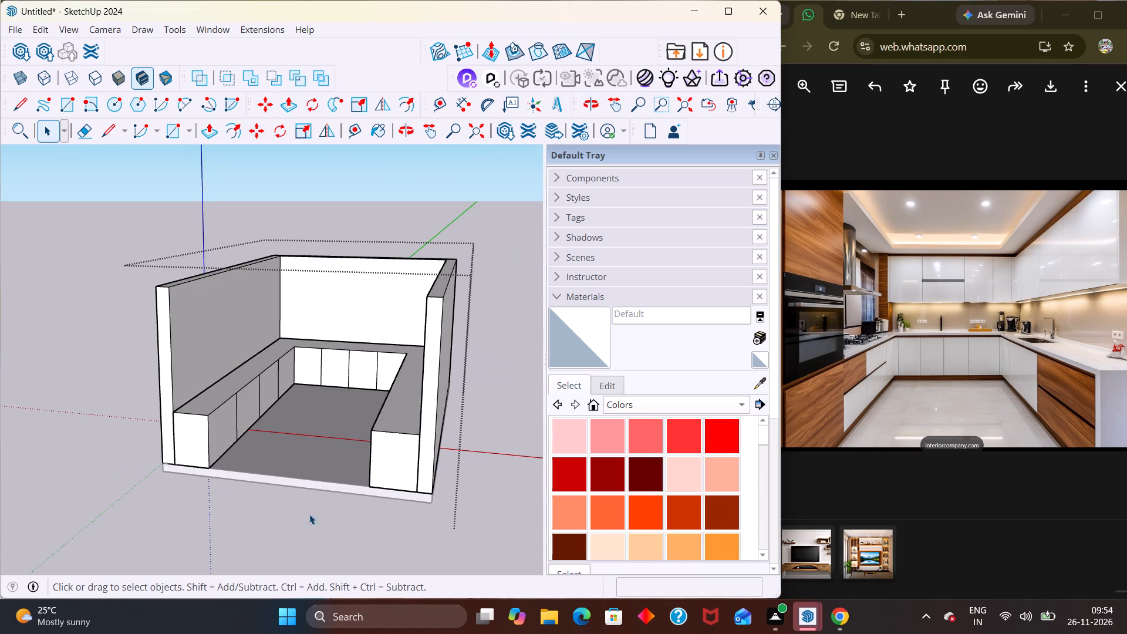
click(293, 521)
Examine the panelled fronts of the back, left and right cabinet runs from the front and both sides.
scroll(341, 459, down, 5)
middle_drag(296, 468, 297, 365)
scroll(301, 367, up, 2)
scroll(296, 365, down, 1)
scroll(296, 365, up, 1)
middle_drag(301, 387, 409, 410)
scroll(406, 411, up, 2)
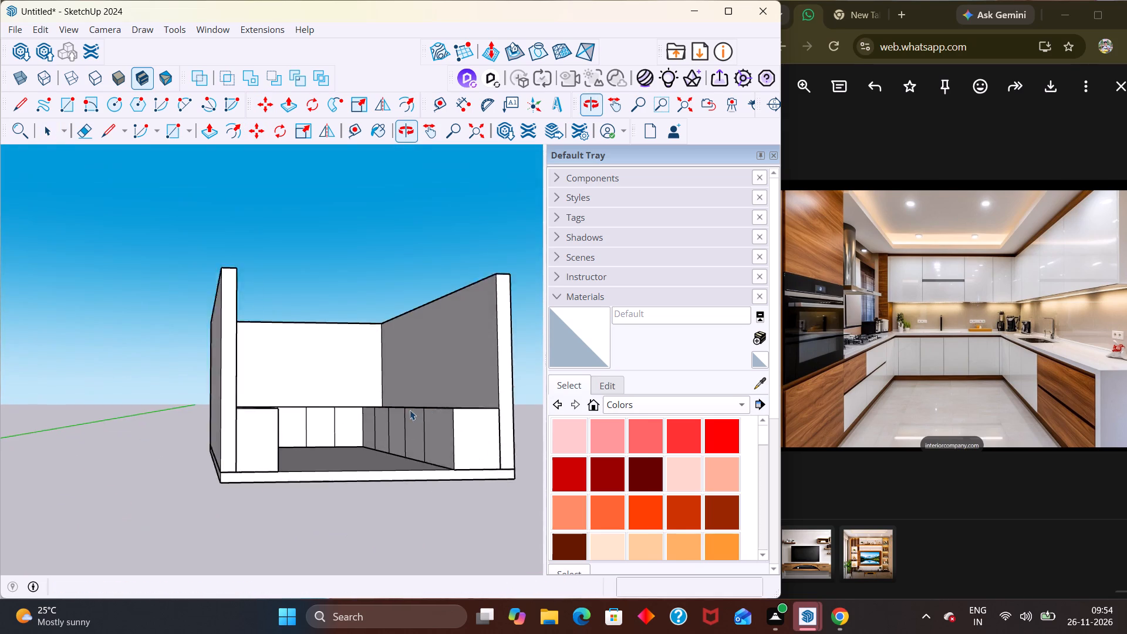
scroll(410, 410, up, 1)
middle_click(377, 506)
scroll(378, 505, up, 1)
middle_drag(347, 470, 285, 531)
middle_drag(298, 497, 440, 508)
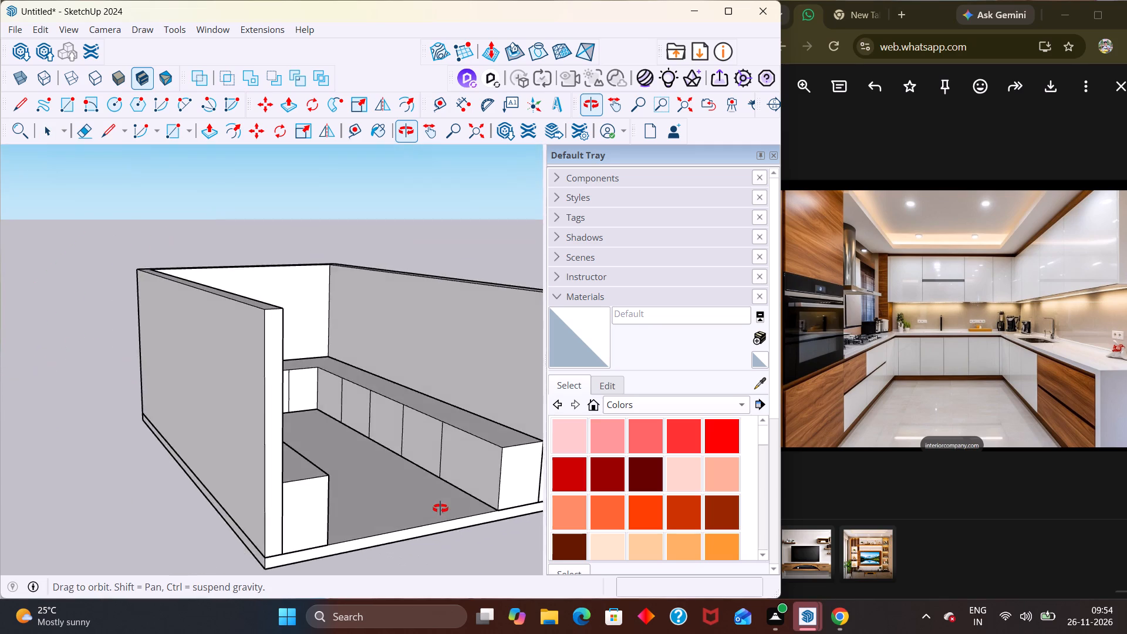
middle_drag(440, 508, 215, 517)
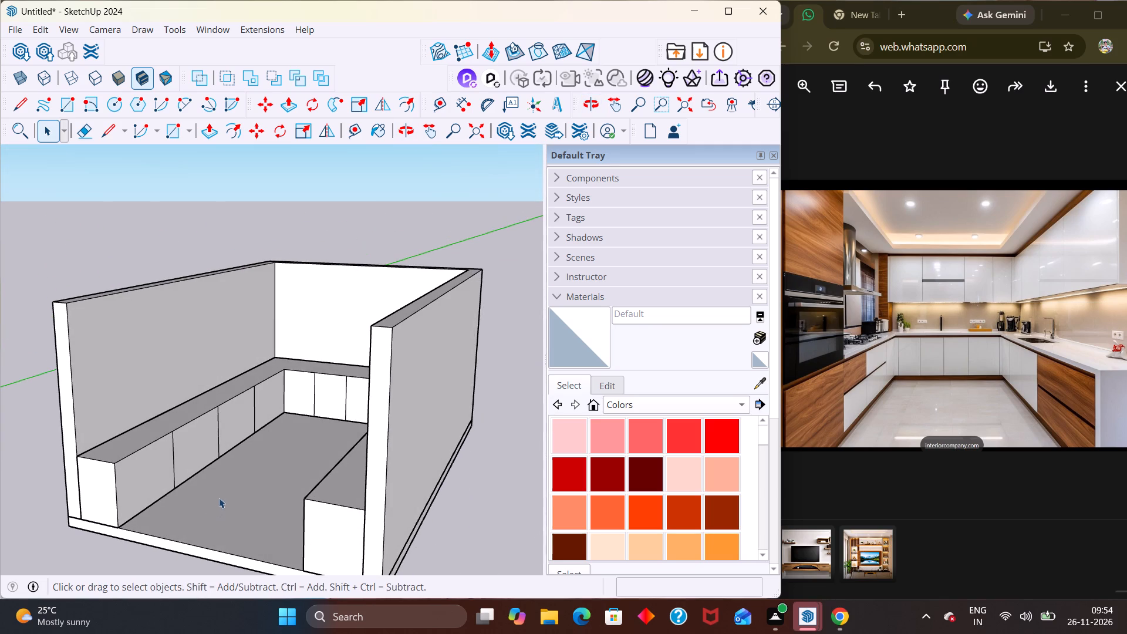
scroll(221, 493, up, 1)
scroll(244, 500, down, 4)
middle_drag(268, 483, 389, 423)
scroll(354, 420, up, 1)
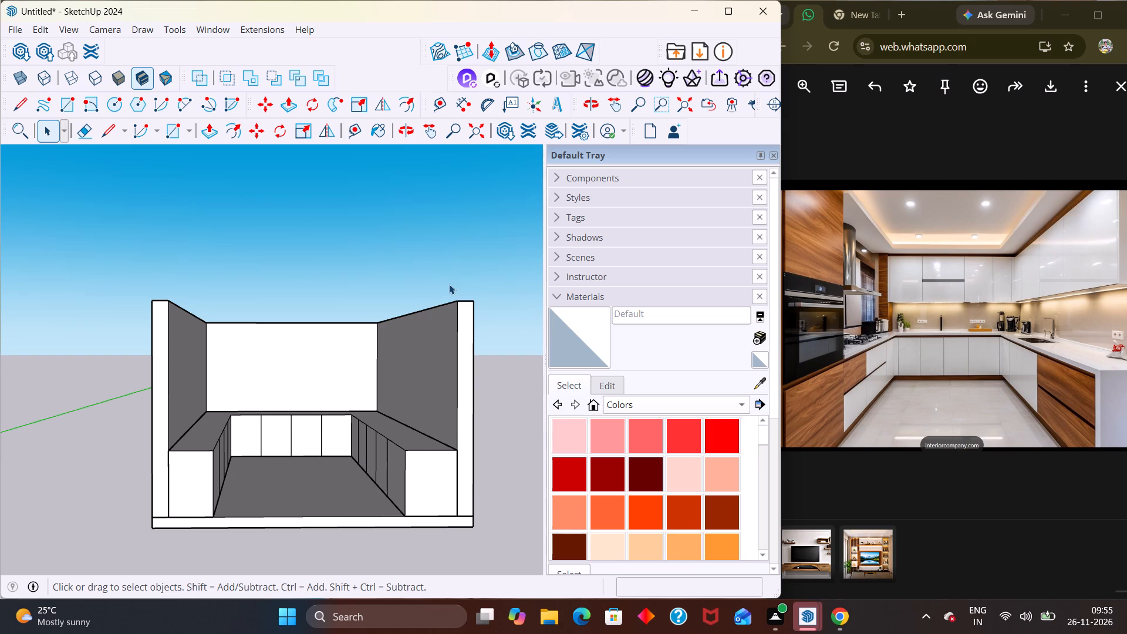
Examine the whole kitchen shell and both side cabinet runs from farther away and from either side.
scroll(449, 284, down, 1)
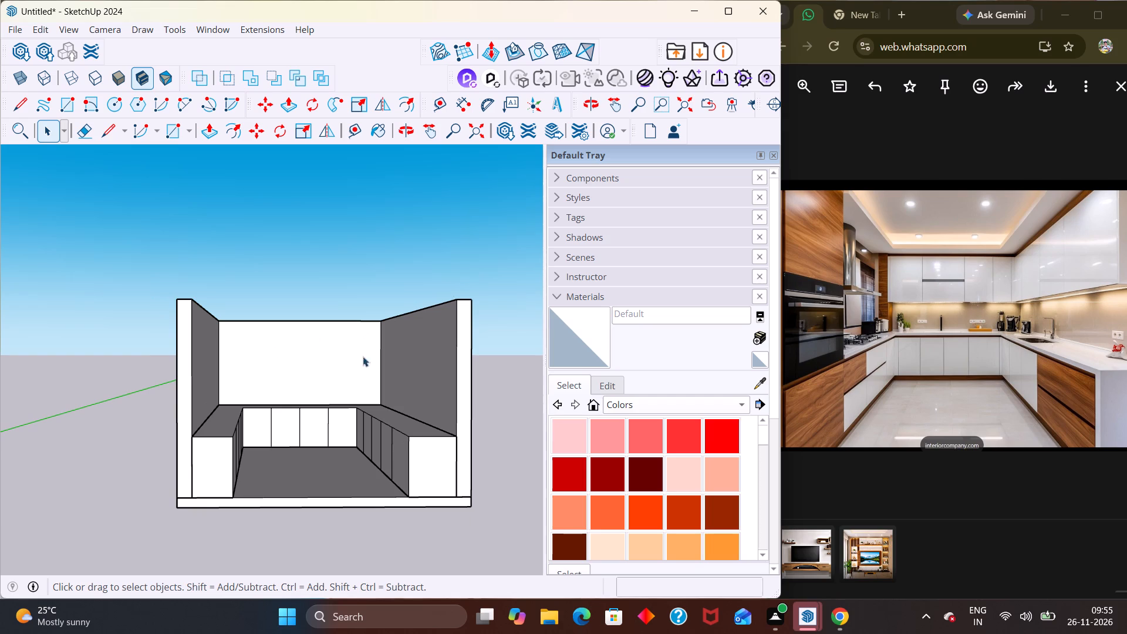
scroll(286, 351, down, 8)
middle_drag(470, 406, 279, 459)
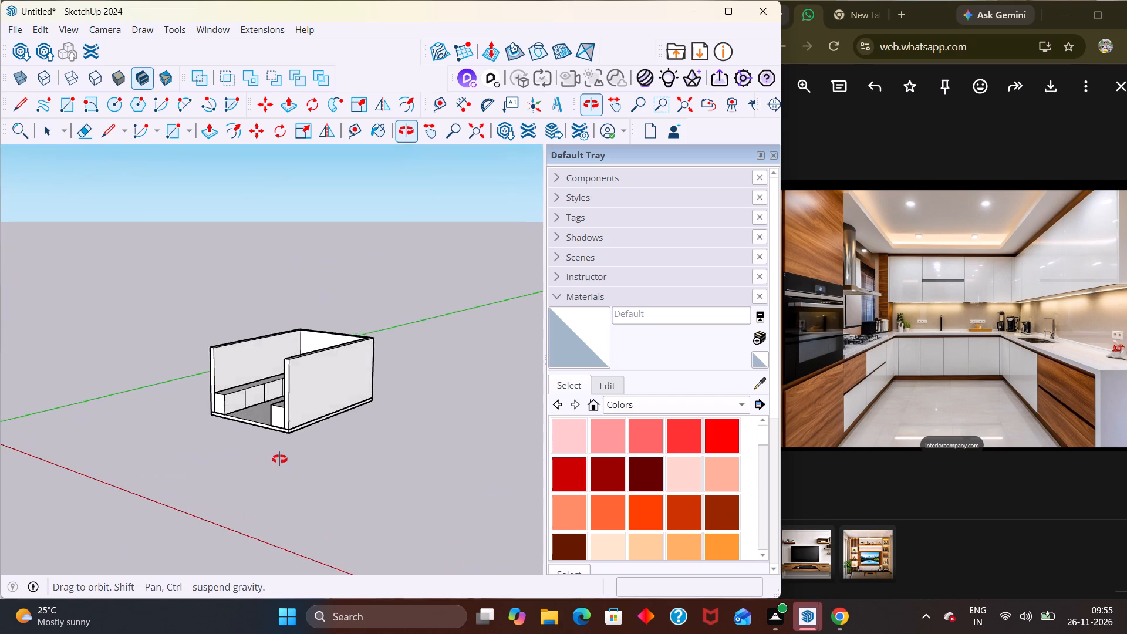
middle_drag(279, 459, 338, 430)
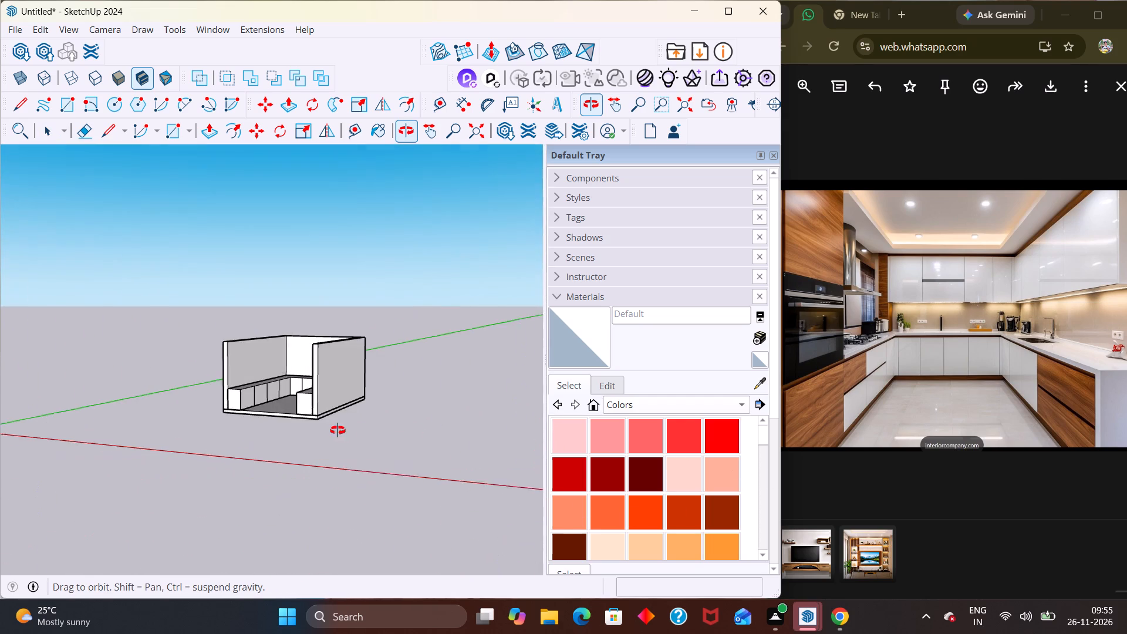
middle_drag(338, 430, 623, 474)
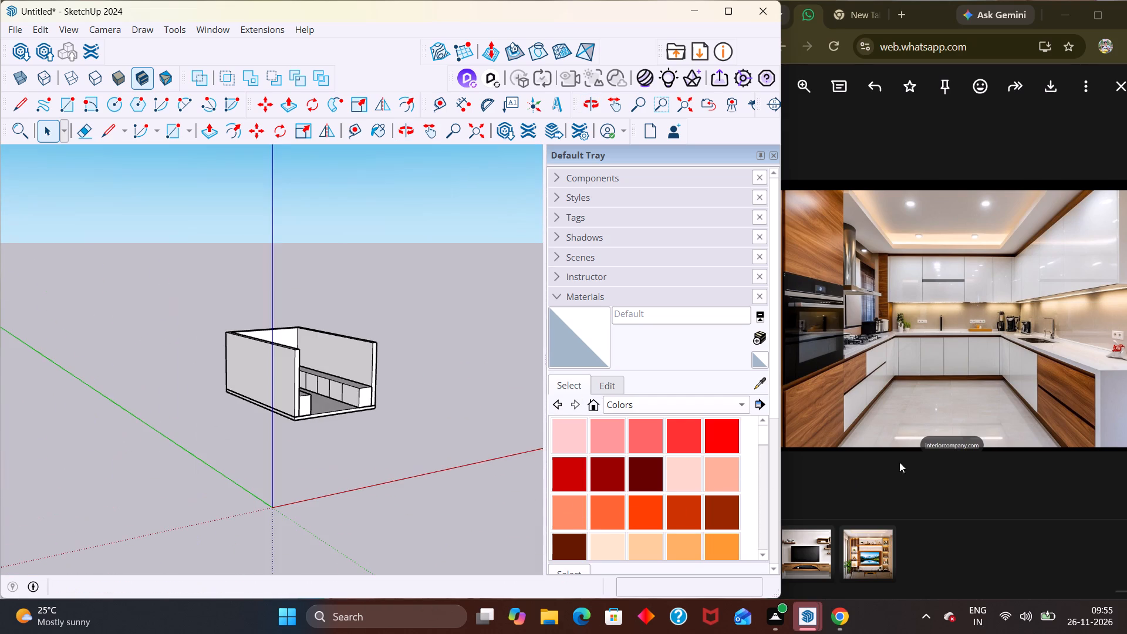
scroll(370, 407, up, 3)
scroll(185, 440, up, 4)
middle_drag(347, 420, 334, 419)
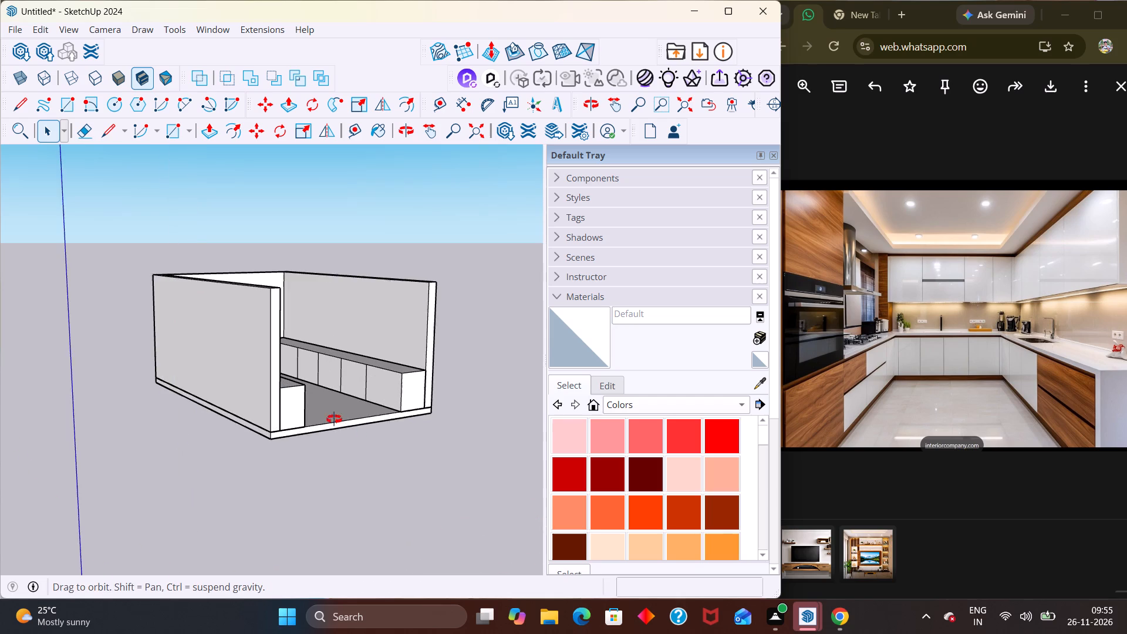
middle_drag(334, 419, 198, 298)
scroll(205, 311, up, 4)
middle_drag(223, 299, 75, 414)
scroll(165, 352, down, 3)
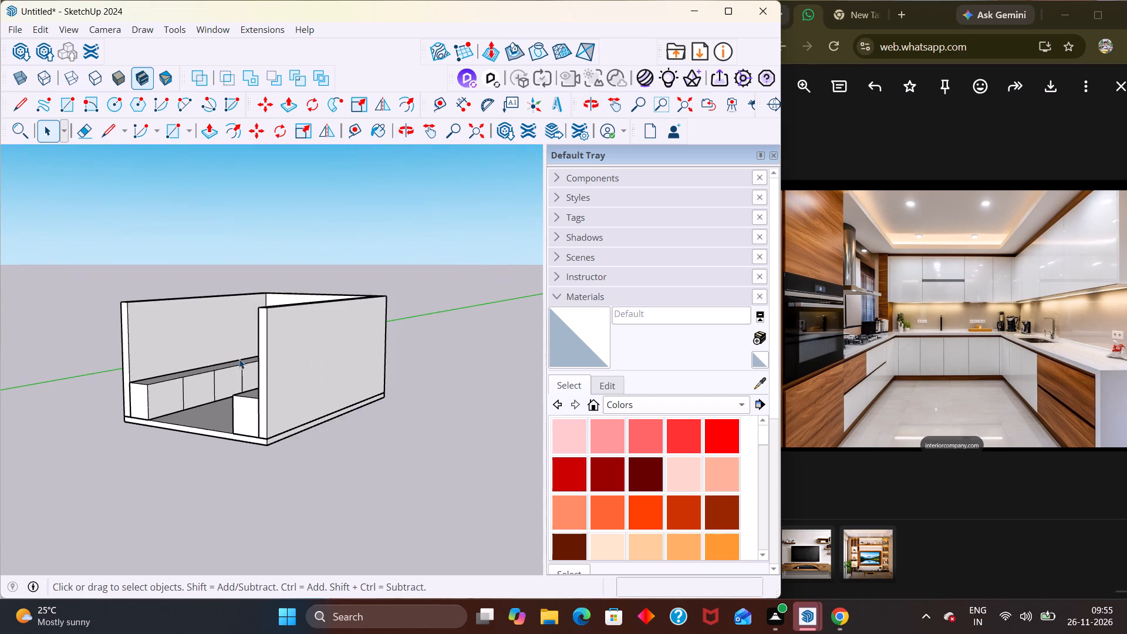
Examine the panelled fronts of the U-shaped cabinet runs from above, from low down and from both sides.
scroll(239, 359, down, 4)
middle_drag(263, 347, 337, 454)
middle_drag(281, 448, 426, 334)
scroll(364, 313, up, 6)
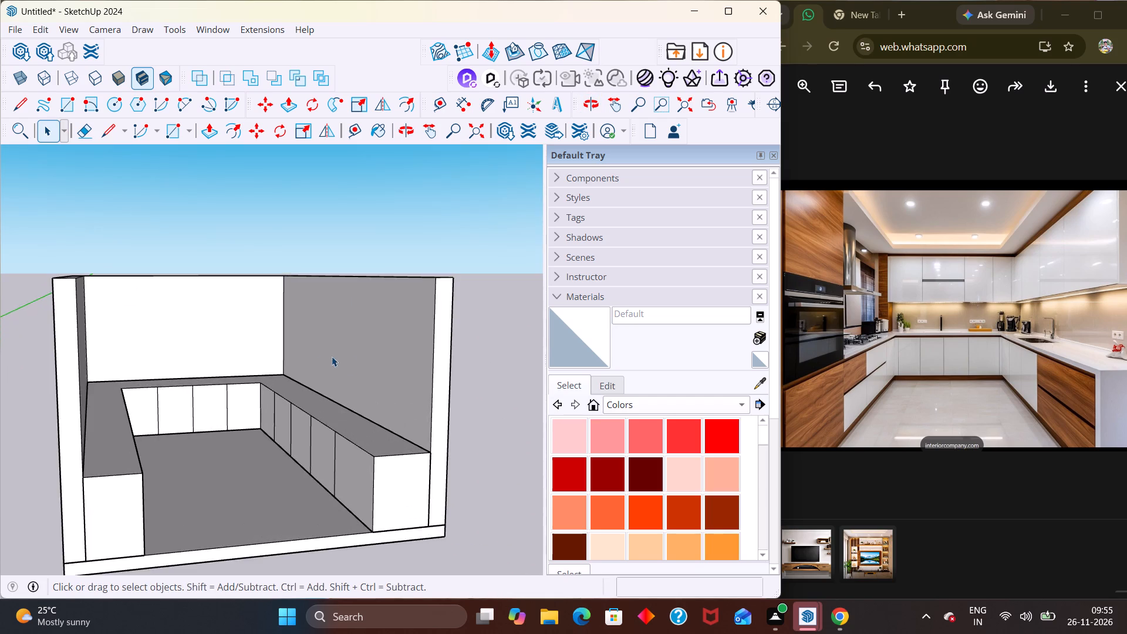
middle_drag(341, 362, 380, 411)
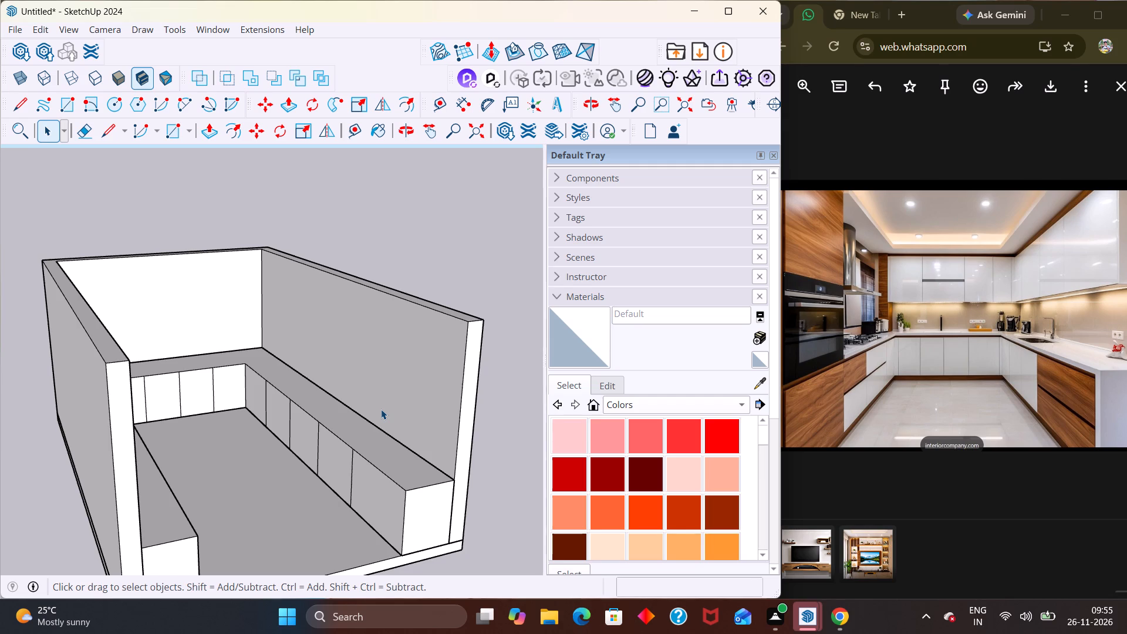
scroll(425, 289, down, 7)
scroll(386, 288, up, 1)
scroll(386, 288, down, 1)
middle_drag(348, 422, 239, 407)
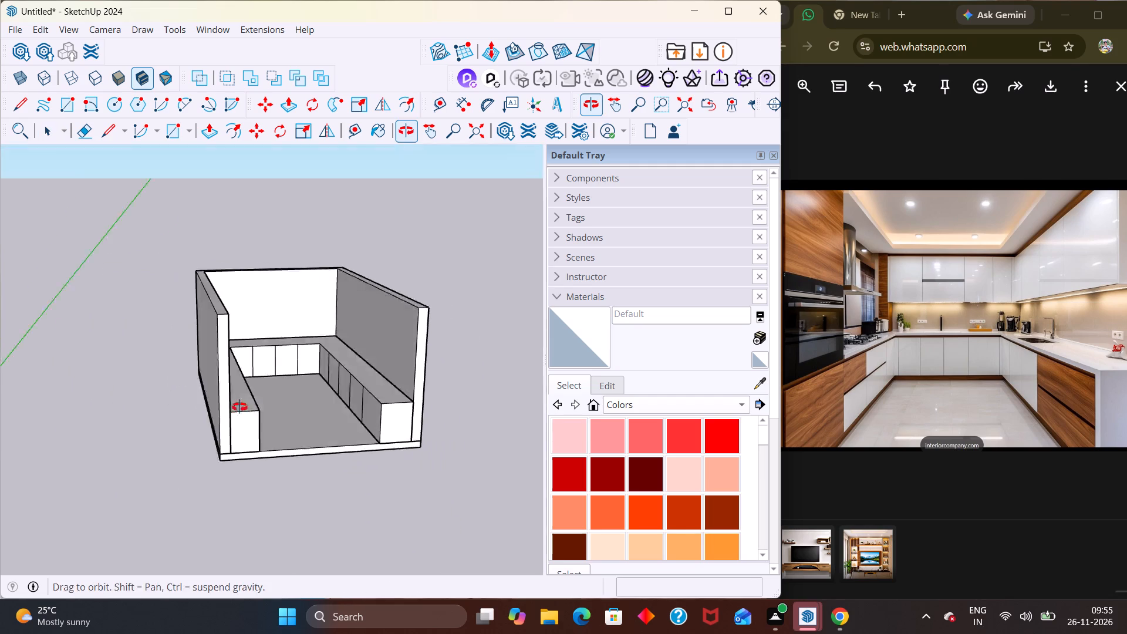
middle_drag(239, 407, 230, 383)
scroll(230, 376, up, 1)
middle_drag(252, 377, 191, 373)
scroll(214, 377, up, 1)
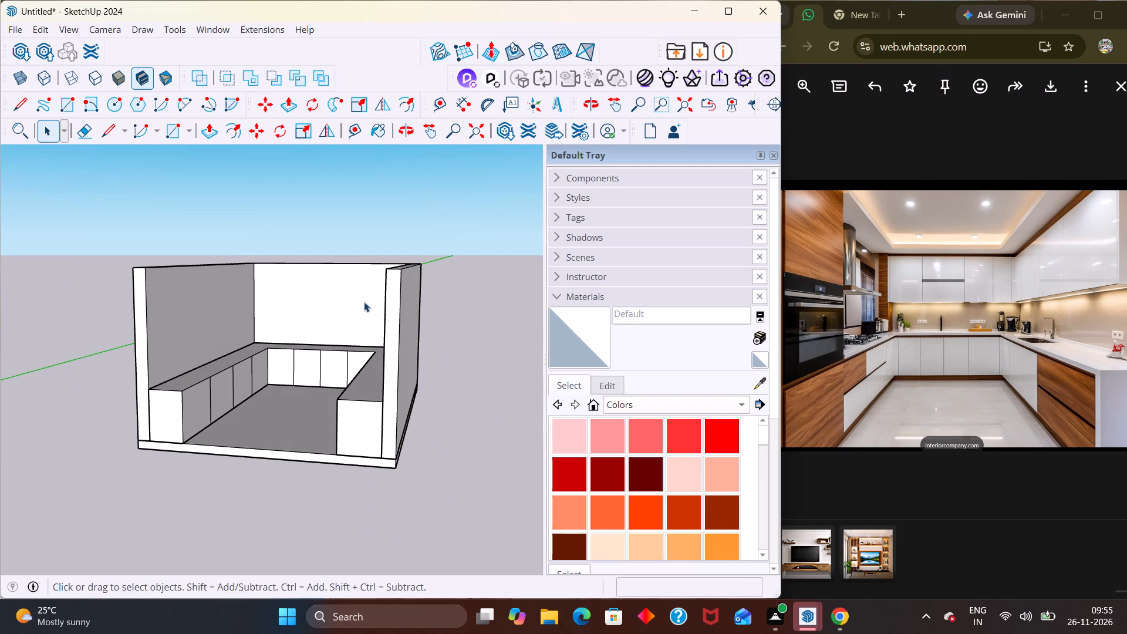
middle_drag(308, 340, 301, 258)
scroll(271, 292, up, 3)
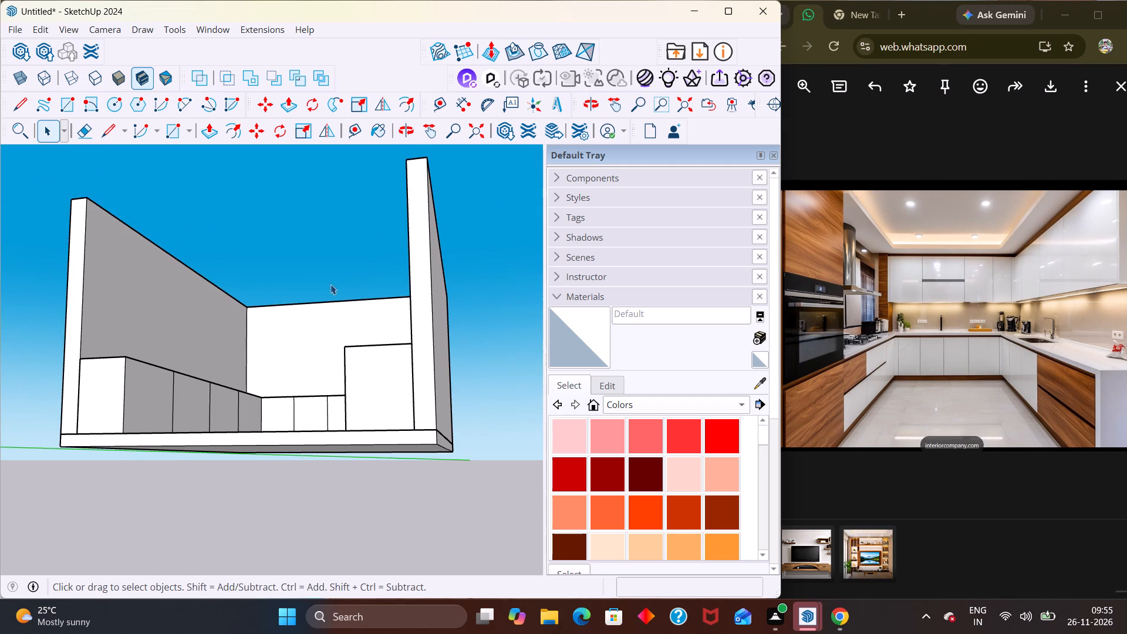
scroll(350, 303, down, 5)
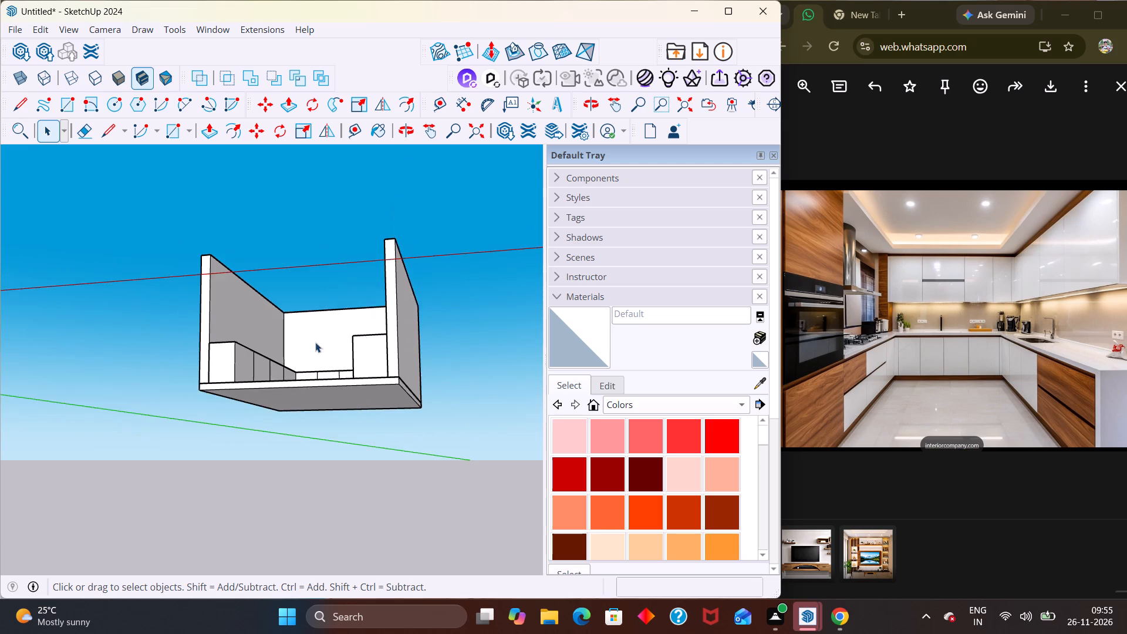
middle_drag(315, 343, 343, 405)
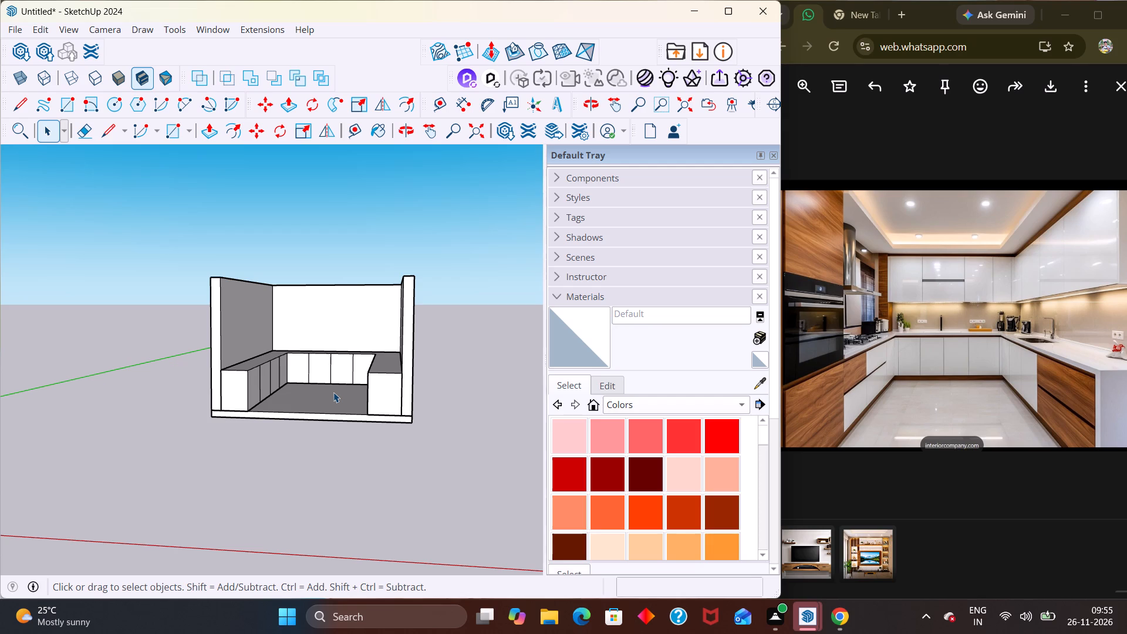
scroll(308, 365, down, 5)
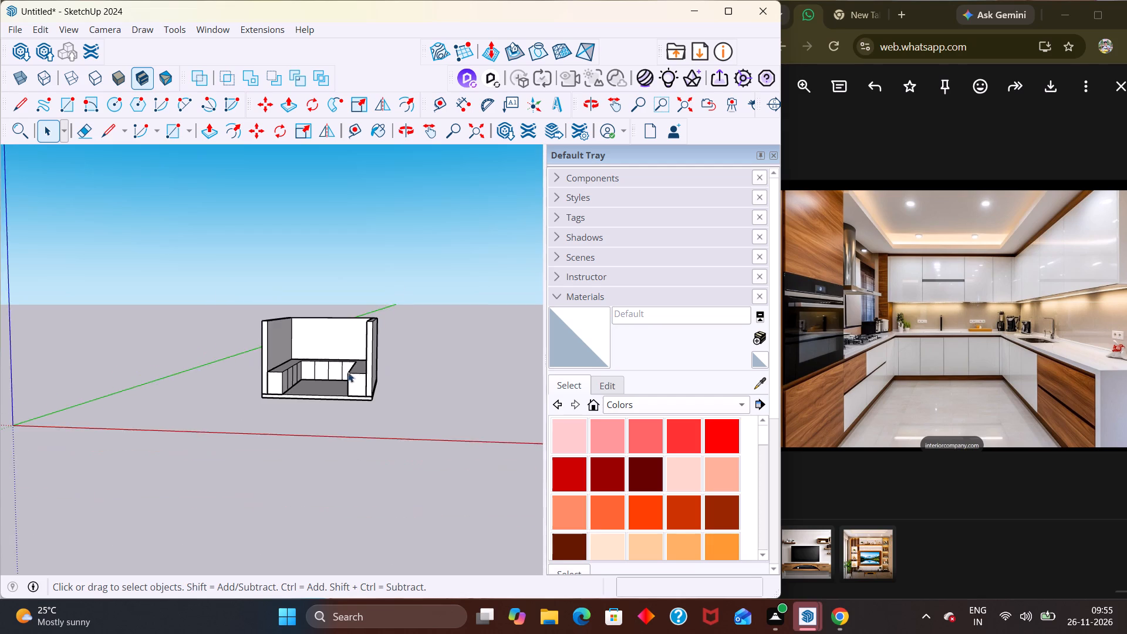
middle_drag(358, 355, 389, 298)
scroll(392, 300, up, 6)
middle_drag(333, 319, 349, 414)
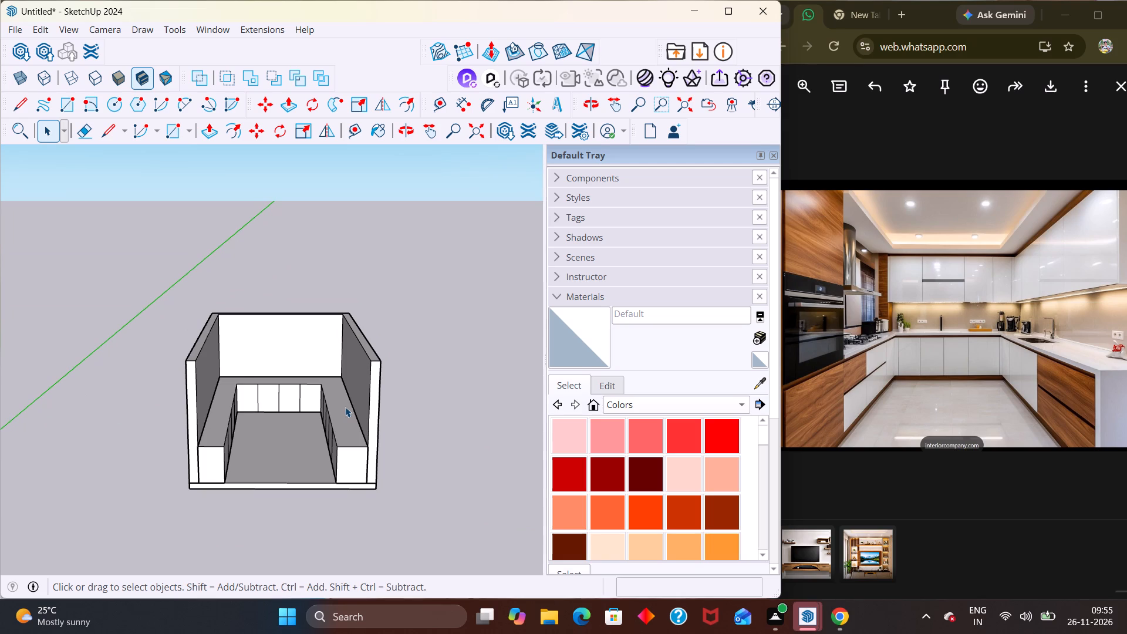
scroll(322, 419, down, 3)
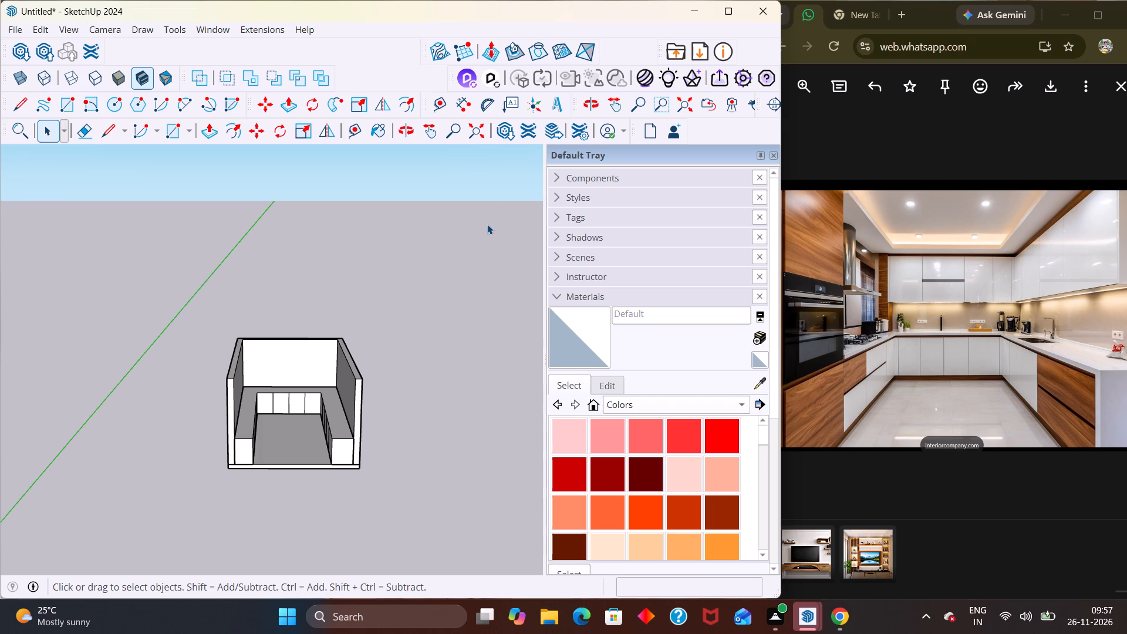
Examine the kitchen shell and cabinet runs from farther away, from above, below and the open end.
scroll(485, 226, down, 1)
middle_drag(384, 391, 485, 434)
middle_drag(423, 470, 286, 483)
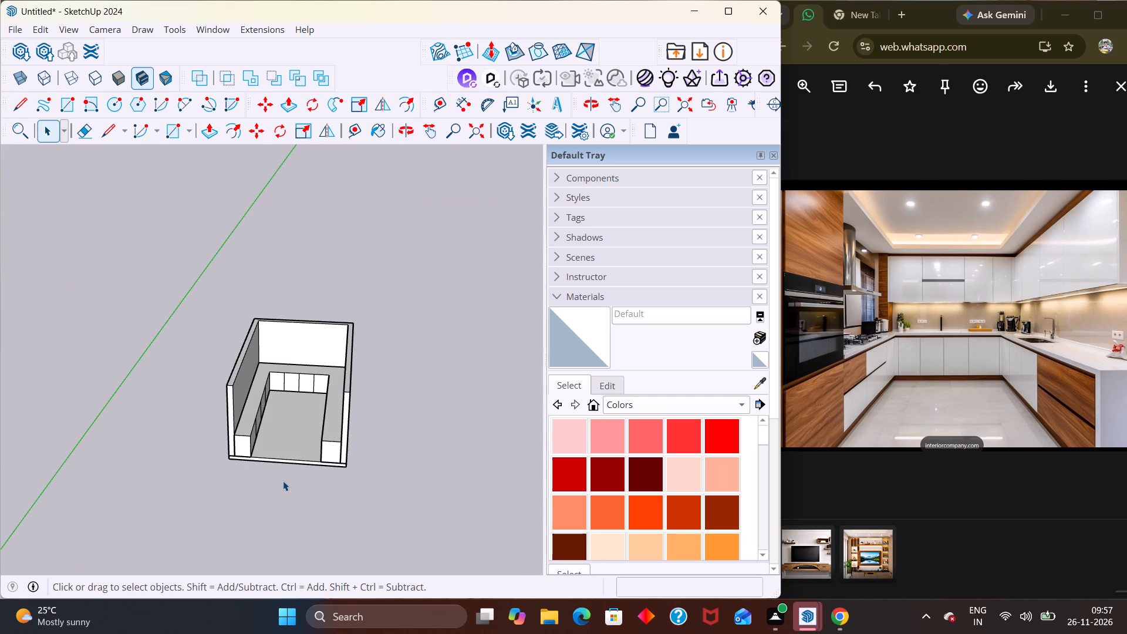
scroll(307, 474, down, 4)
middle_drag(326, 468, 430, 296)
scroll(428, 269, up, 4)
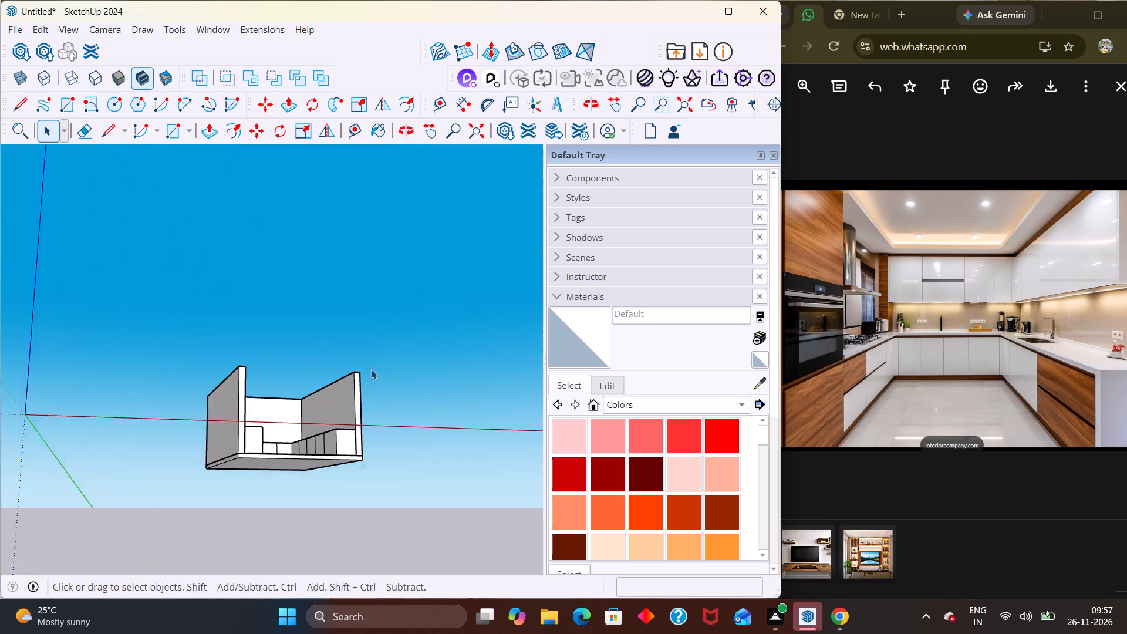
scroll(371, 369, up, 1)
middle_drag(379, 417, 406, 466)
middle_drag(406, 472, 245, 472)
scroll(380, 482, up, 1)
scroll(174, 386, up, 2)
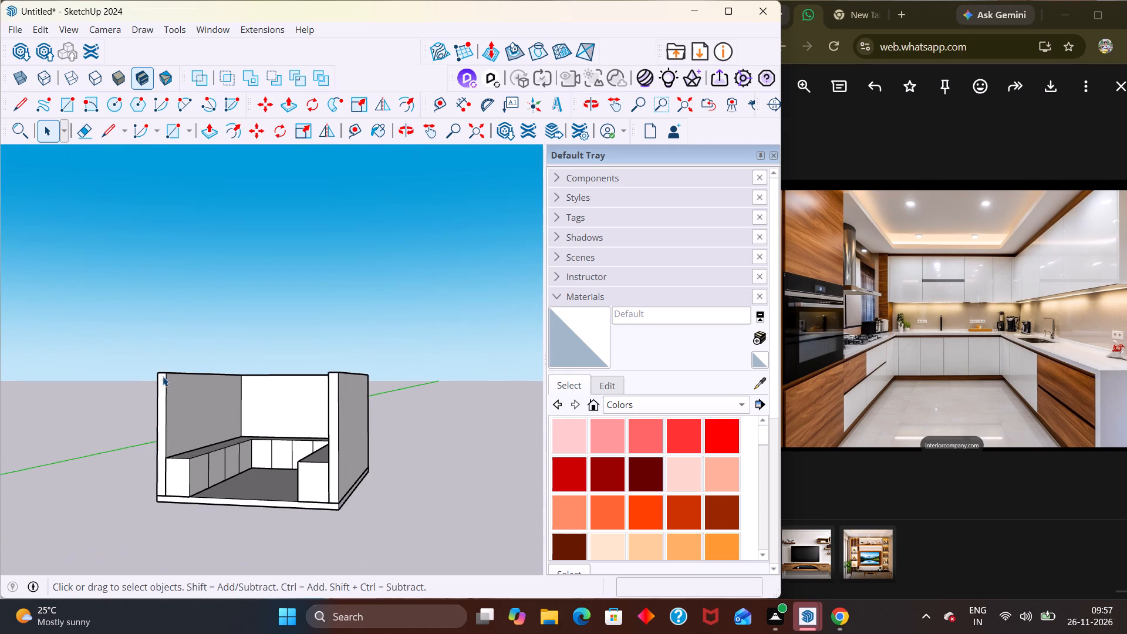
scroll(193, 366, up, 1)
In the base cabinet group, draw a horizontal line at mid-height across the right run's frontmost panel, splitting it into two drawers, and leave the group.
middle_drag(200, 369, 451, 412)
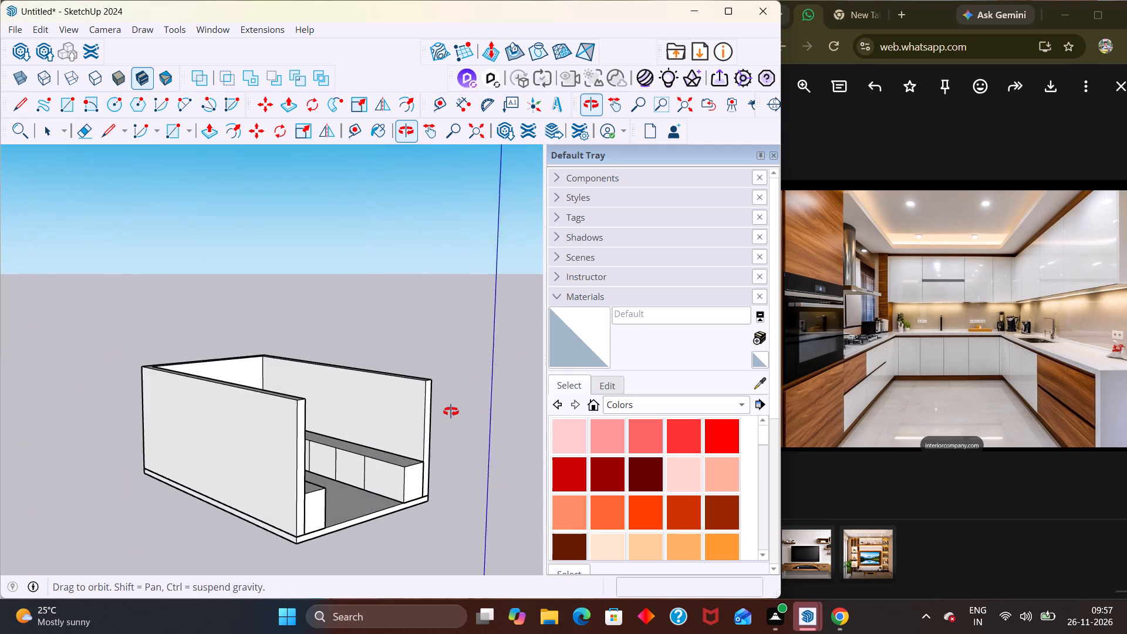
middle_drag(451, 412, 477, 410)
scroll(389, 487, up, 7)
scroll(249, 497, up, 1)
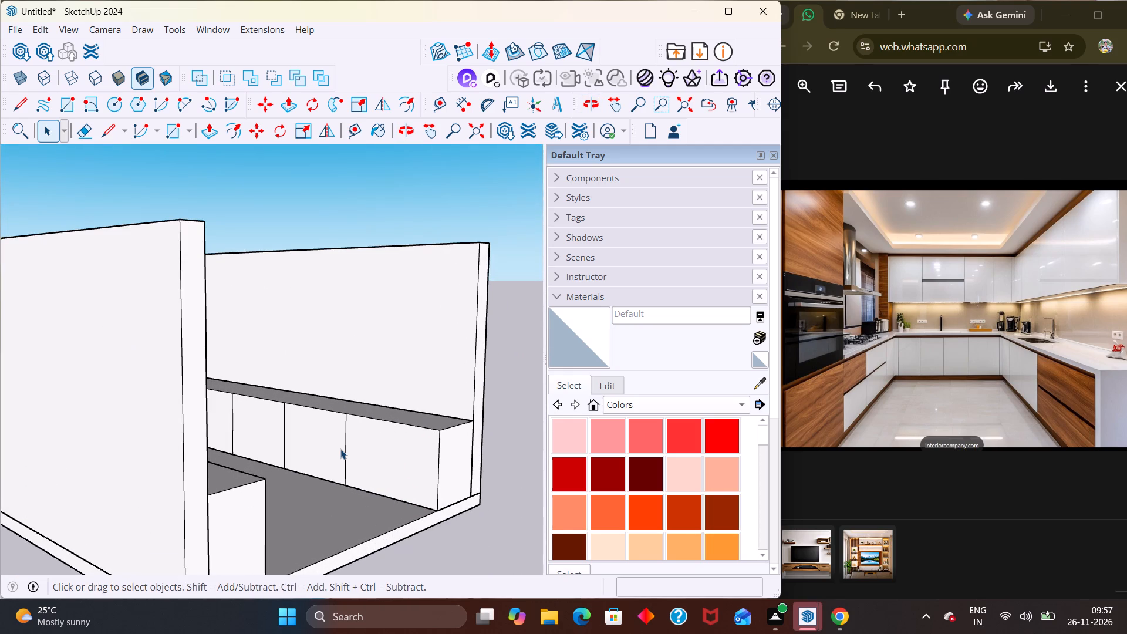
double_click(386, 463)
key(l)
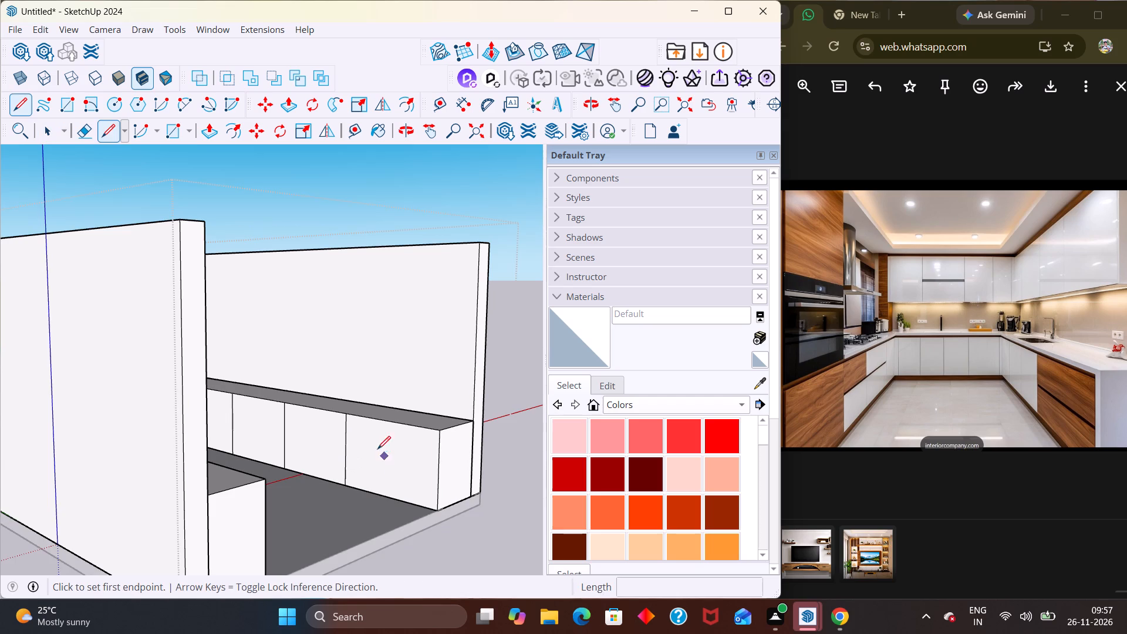
click(345, 451)
click(440, 468)
key(space)
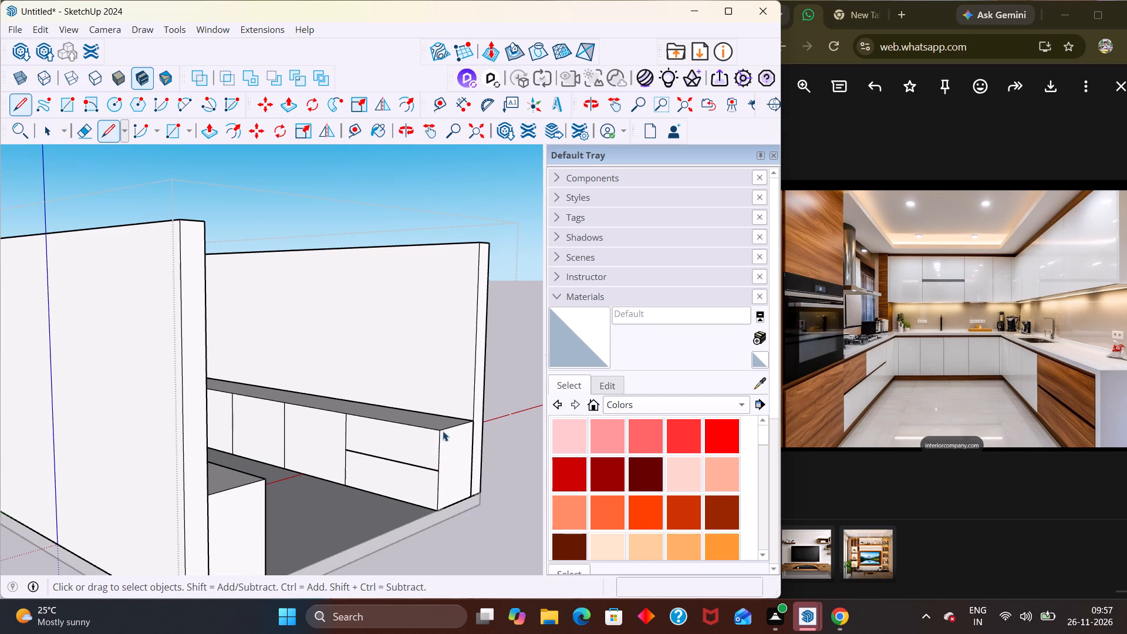
scroll(450, 436, down, 4)
click(460, 514)
In the base cabinet group, draw mid-height horizontal lines across the left run's two frontmost panels, splitting each into two drawers, and leave the group.
middle_drag(405, 502, 130, 479)
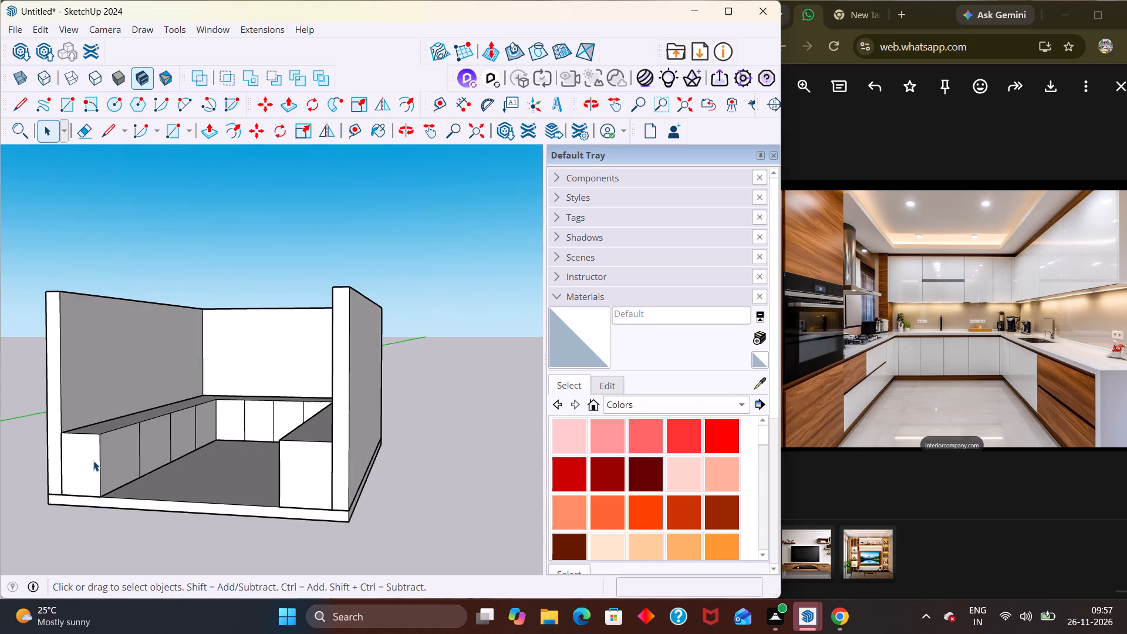
double_click(90, 458)
scroll(103, 451, up, 5)
middle_drag(143, 470, 78, 488)
key(l)
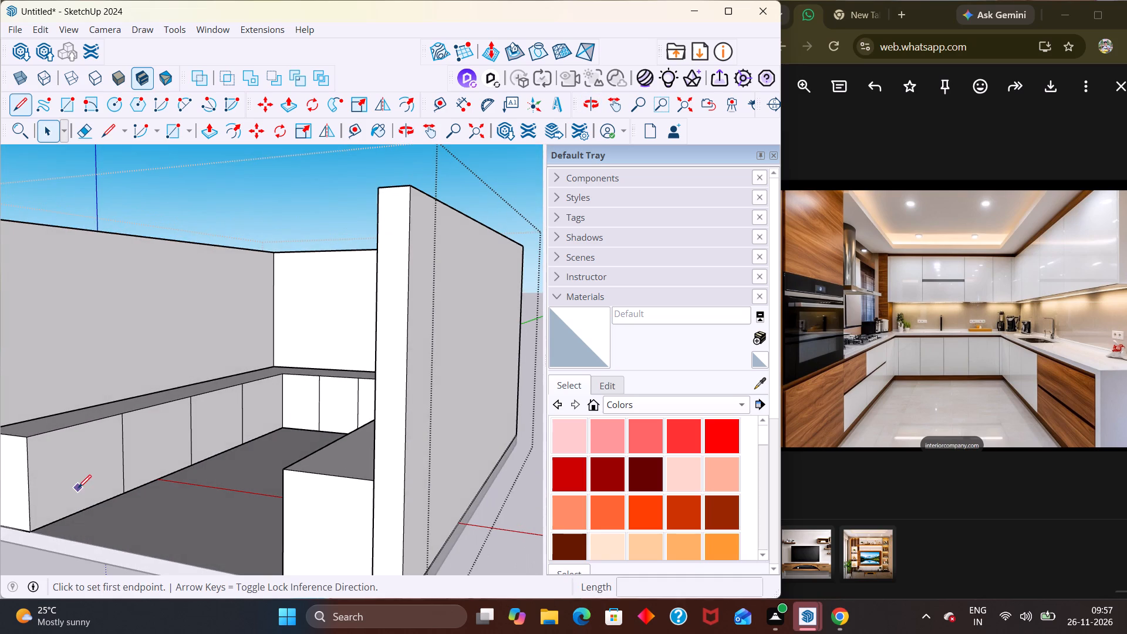
click(29, 481)
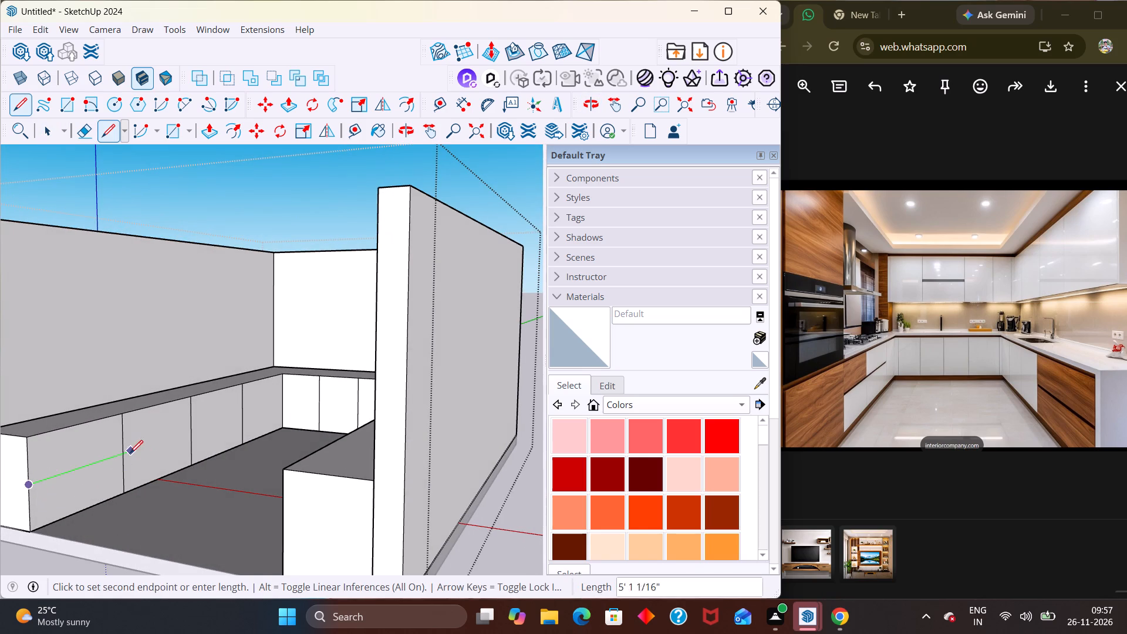
click(120, 457)
click(122, 456)
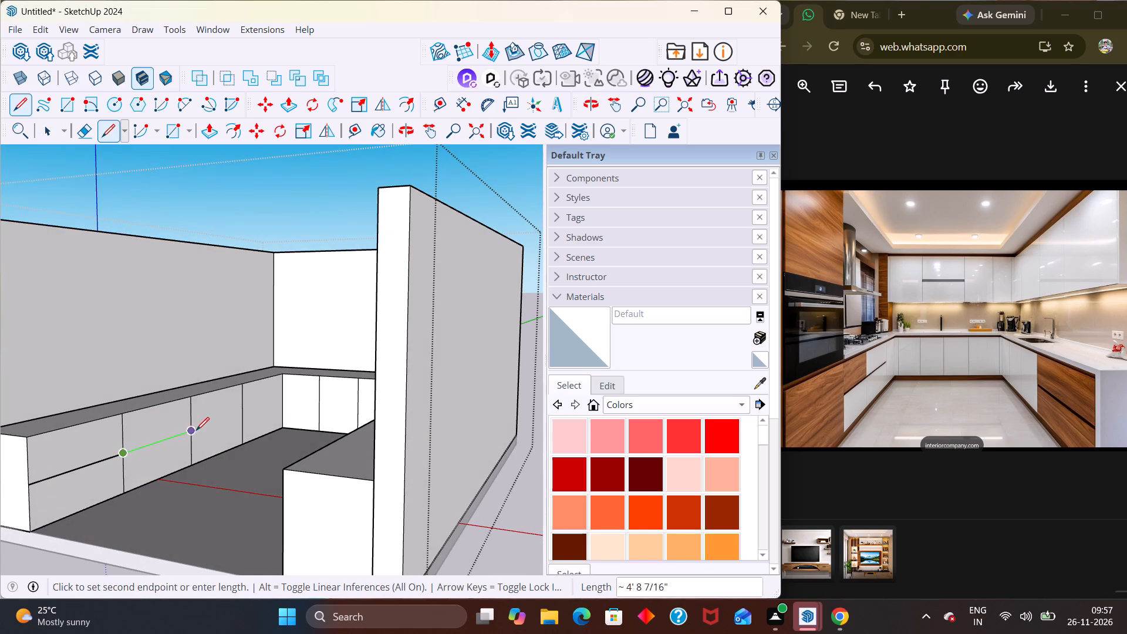
click(193, 430)
key(space)
scroll(221, 429, down, 5)
click(201, 504)
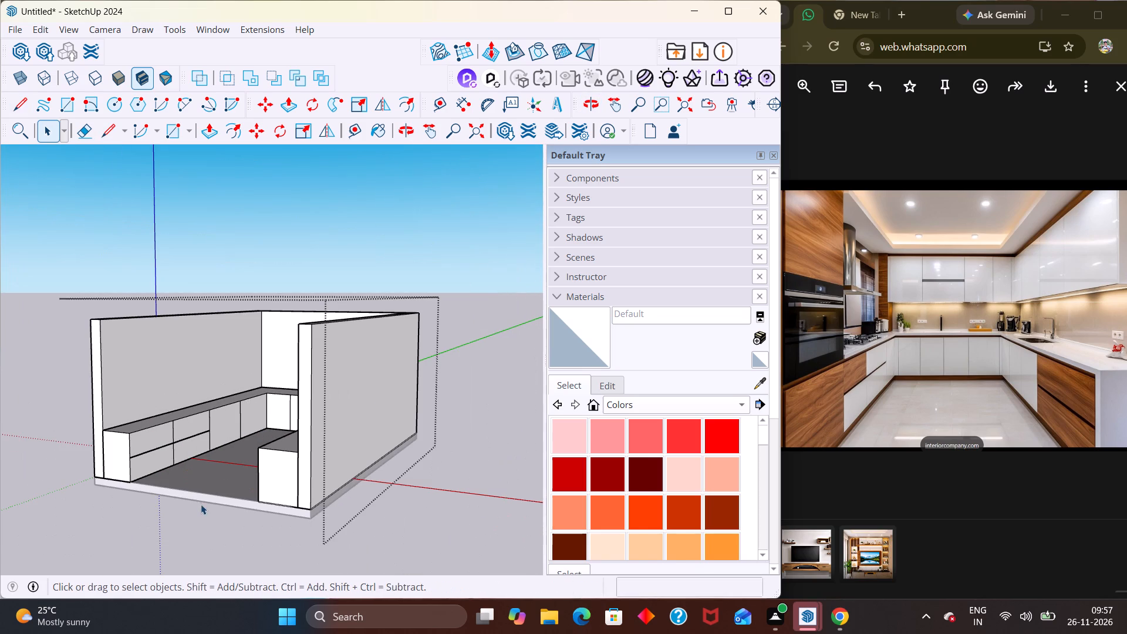
scroll(206, 500, down, 1)
middle_drag(231, 496, 318, 491)
scroll(321, 487, up, 1)
scroll(350, 472, down, 4)
middle_drag(293, 508, 360, 509)
key(Escape)
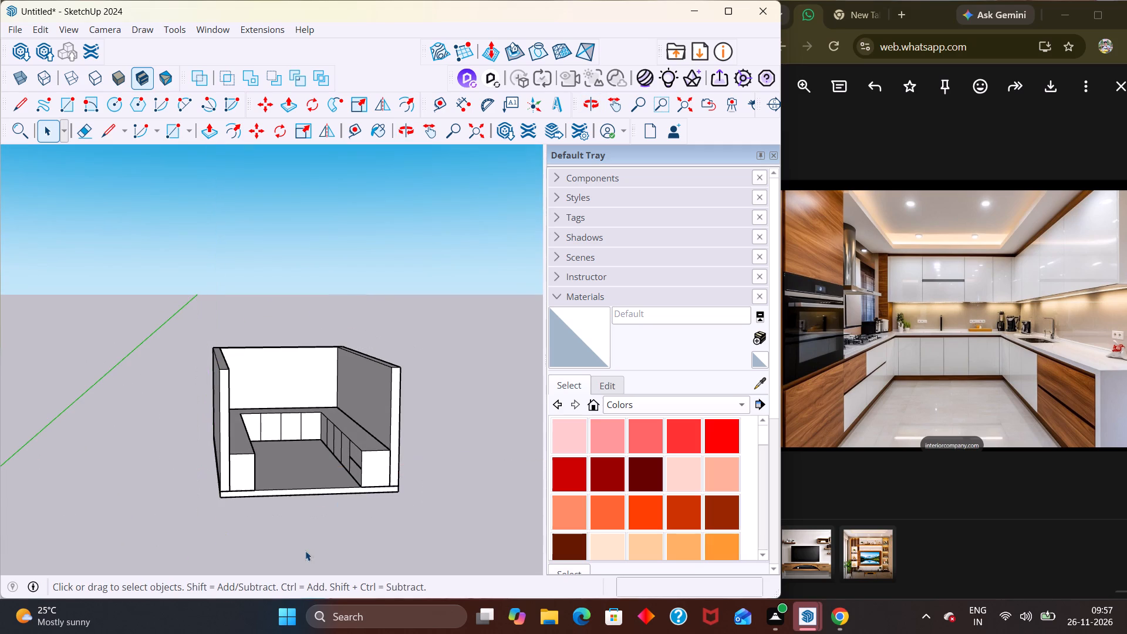
click(306, 538)
Examine the drawer divisions on the right and left cabinet runs from both sides and close up.
middle_drag(362, 531, 420, 534)
scroll(412, 539, up, 1)
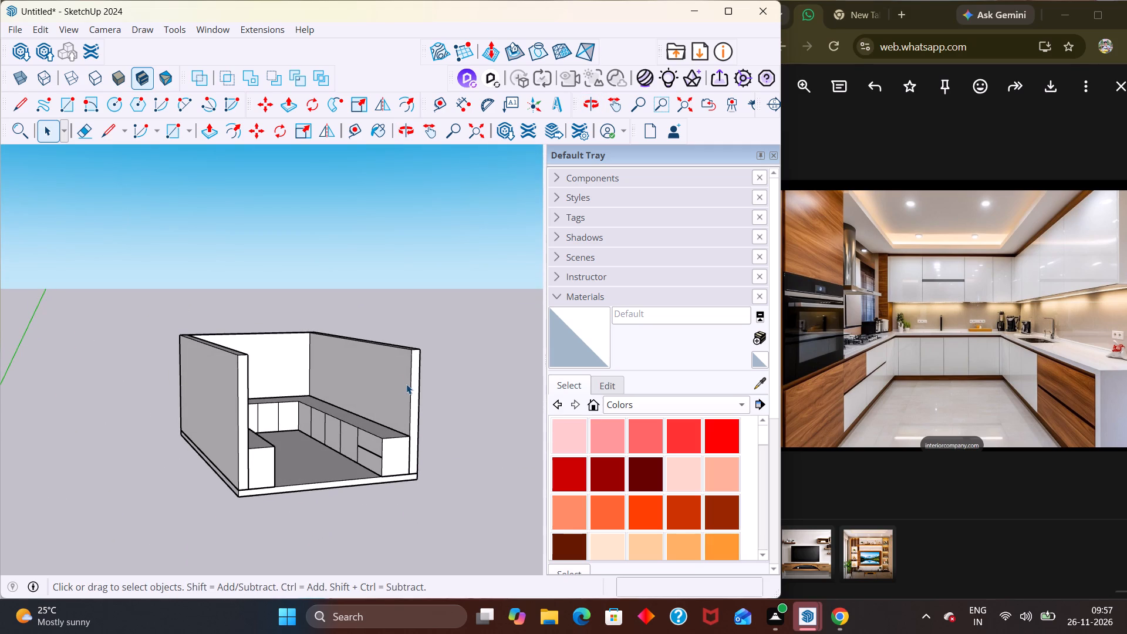
middle_drag(491, 412, 355, 424)
scroll(385, 387, down, 2)
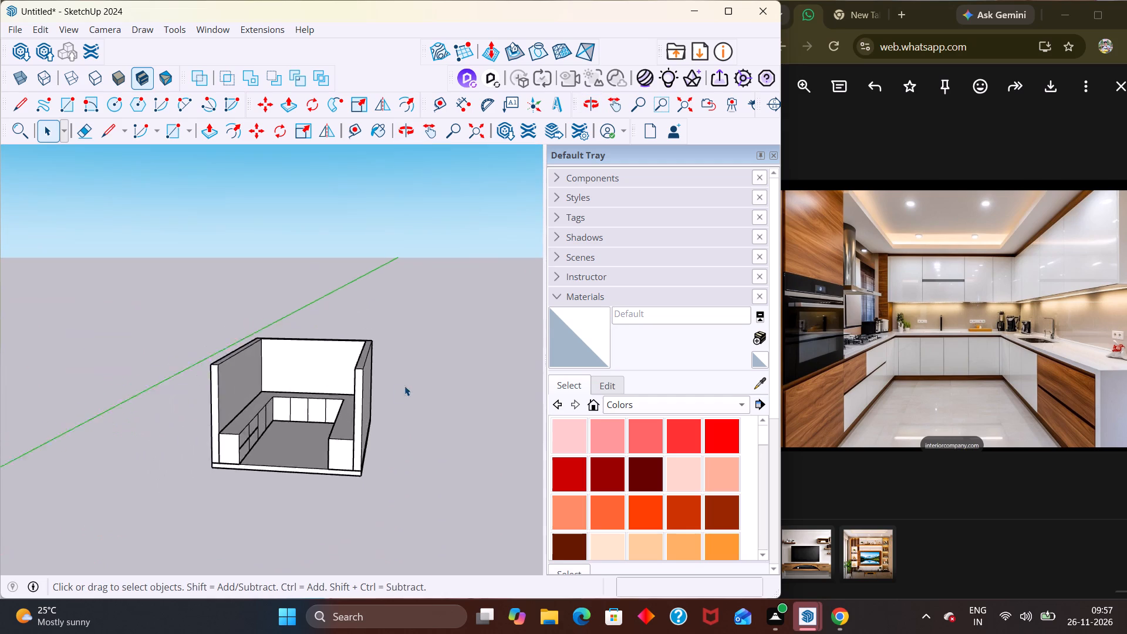
scroll(404, 386, down, 8)
middle_drag(468, 440, 254, 502)
scroll(238, 427, up, 5)
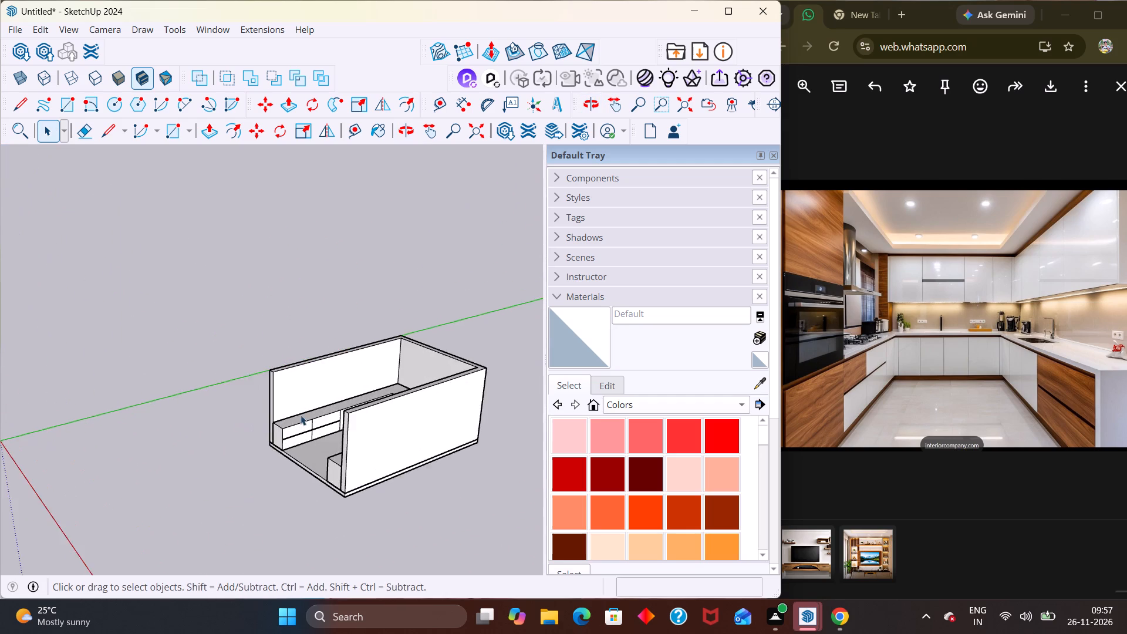
scroll(301, 415, up, 3)
middle_drag(322, 415, 345, 325)
scroll(301, 376, up, 4)
middle_drag(282, 439, 356, 453)
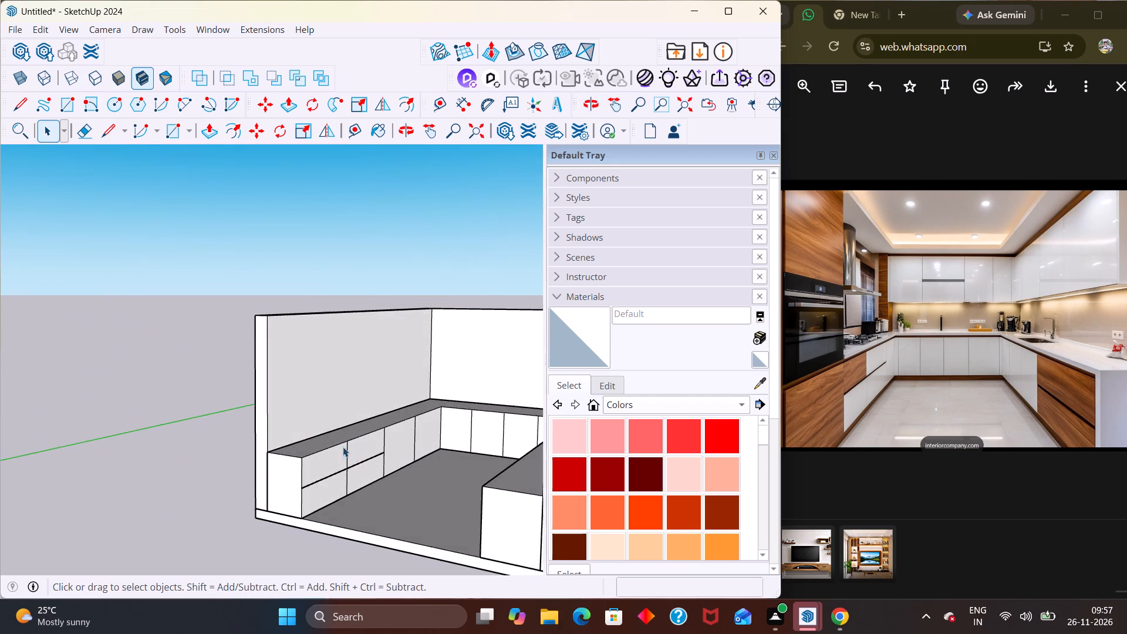
scroll(342, 447, down, 6)
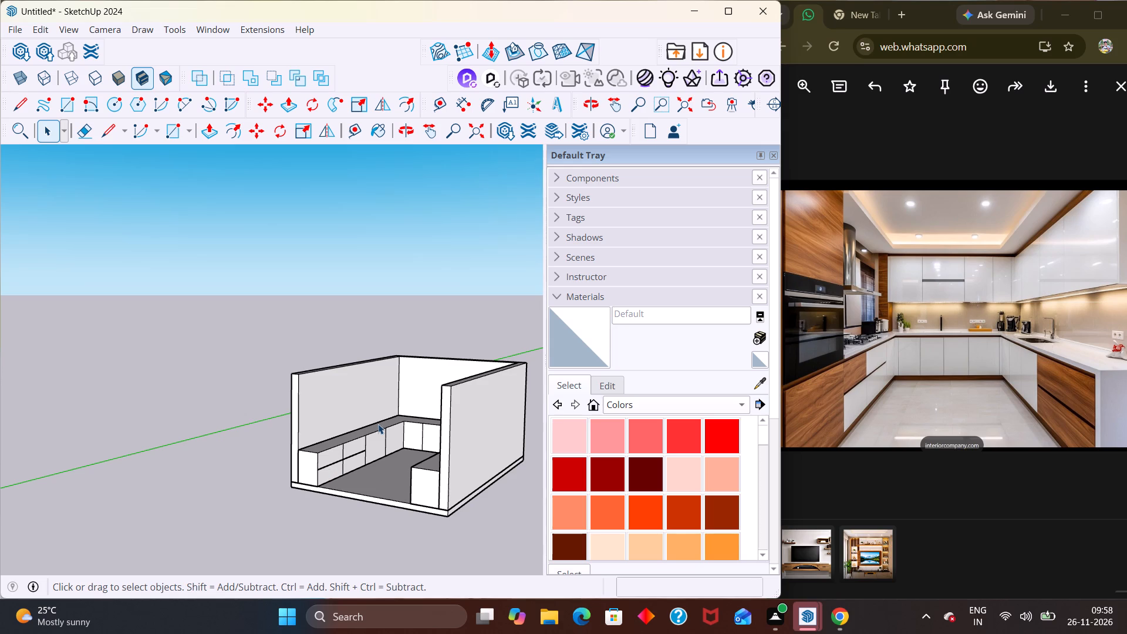
Examine the whole kitchen shell with its panelled and drawer fronts from above, the open end and either side.
scroll(380, 423, down, 4)
middle_drag(400, 421, 472, 377)
scroll(456, 391, up, 4)
middle_drag(456, 391, 477, 451)
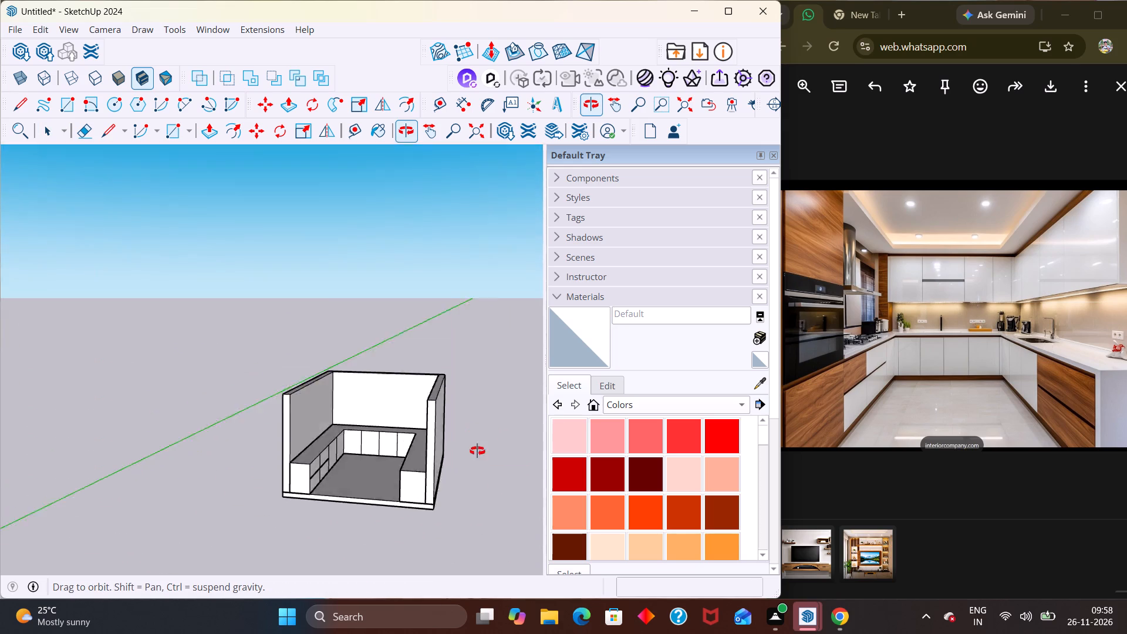
middle_drag(477, 451, 409, 510)
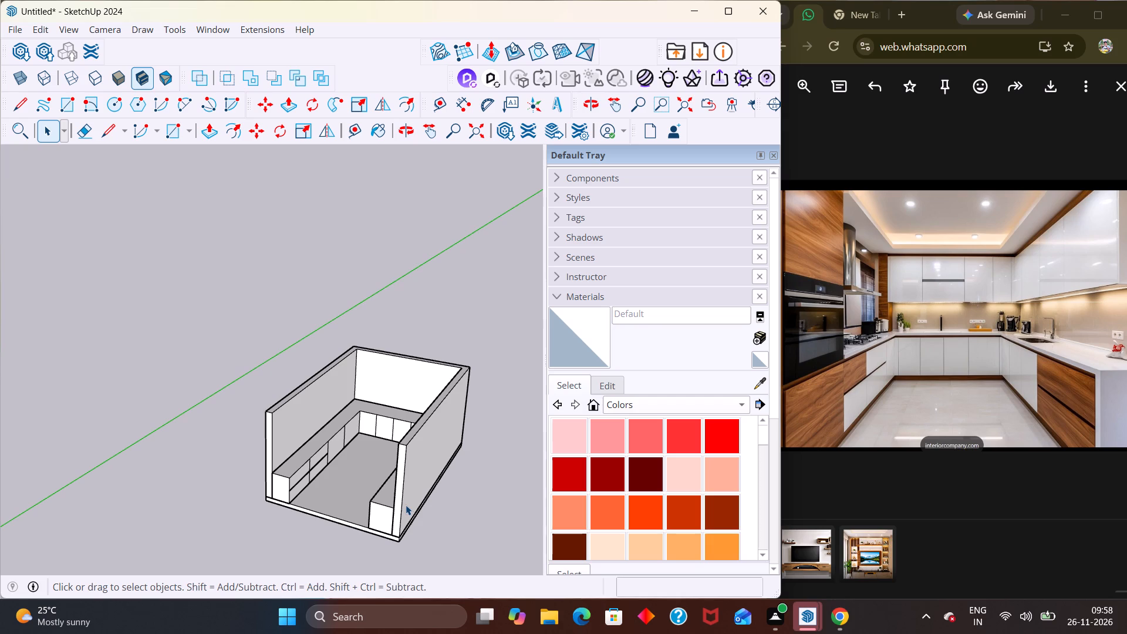
scroll(336, 477, down, 4)
middle_drag(379, 511, 421, 497)
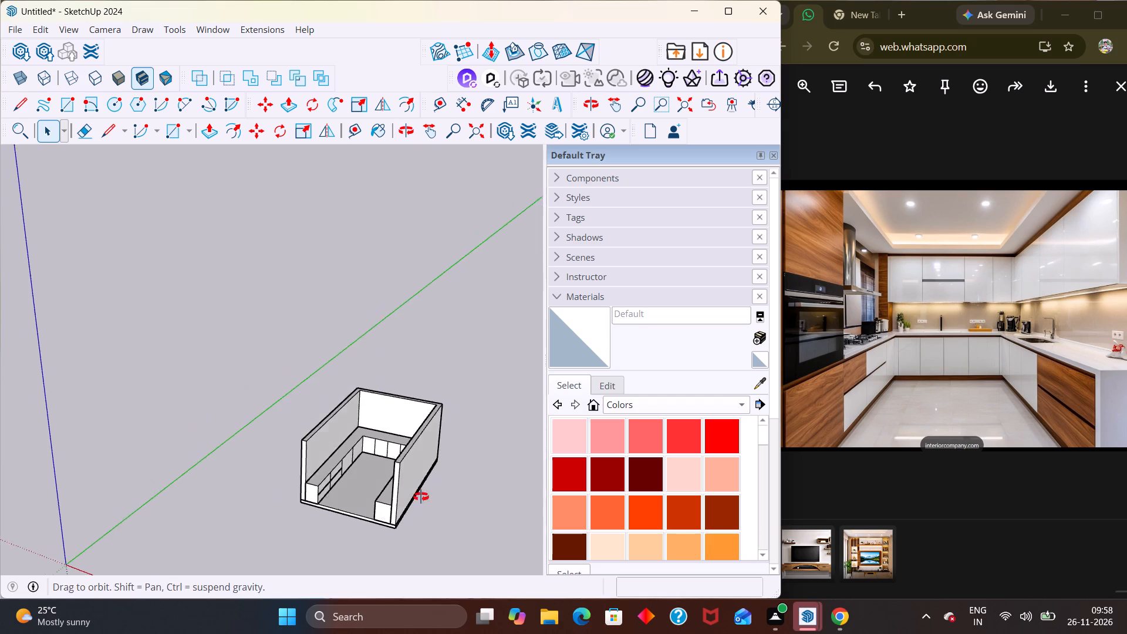
middle_drag(421, 497, 456, 426)
scroll(456, 431, up, 3)
middle_click(393, 462)
scroll(393, 462, up, 2)
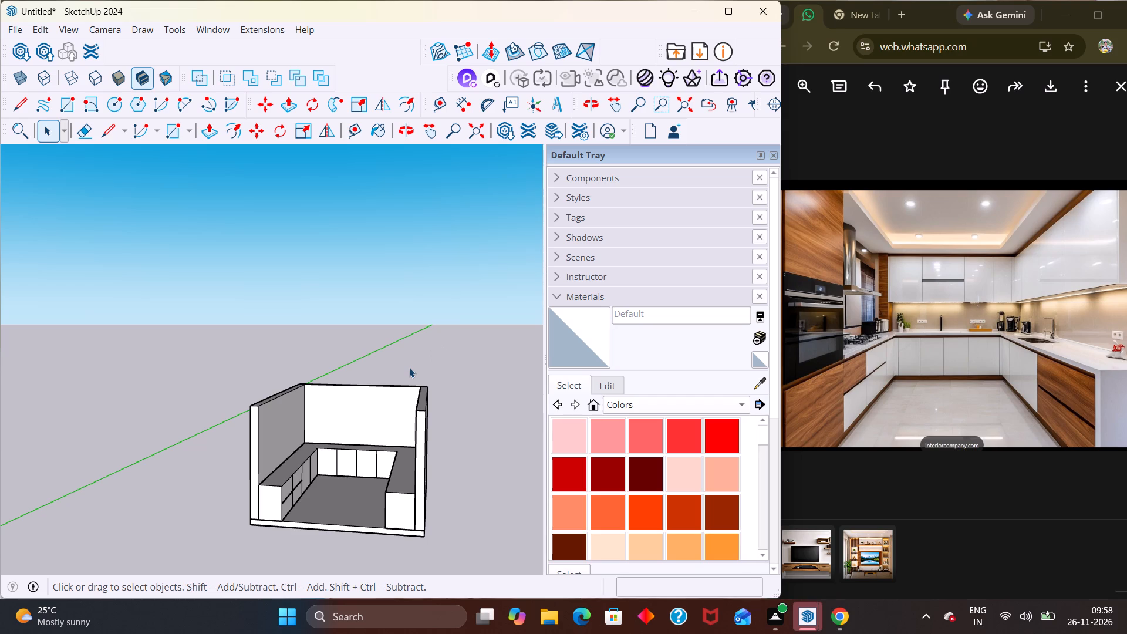
scroll(409, 367, down, 5)
middle_drag(440, 424, 443, 518)
scroll(318, 373, up, 3)
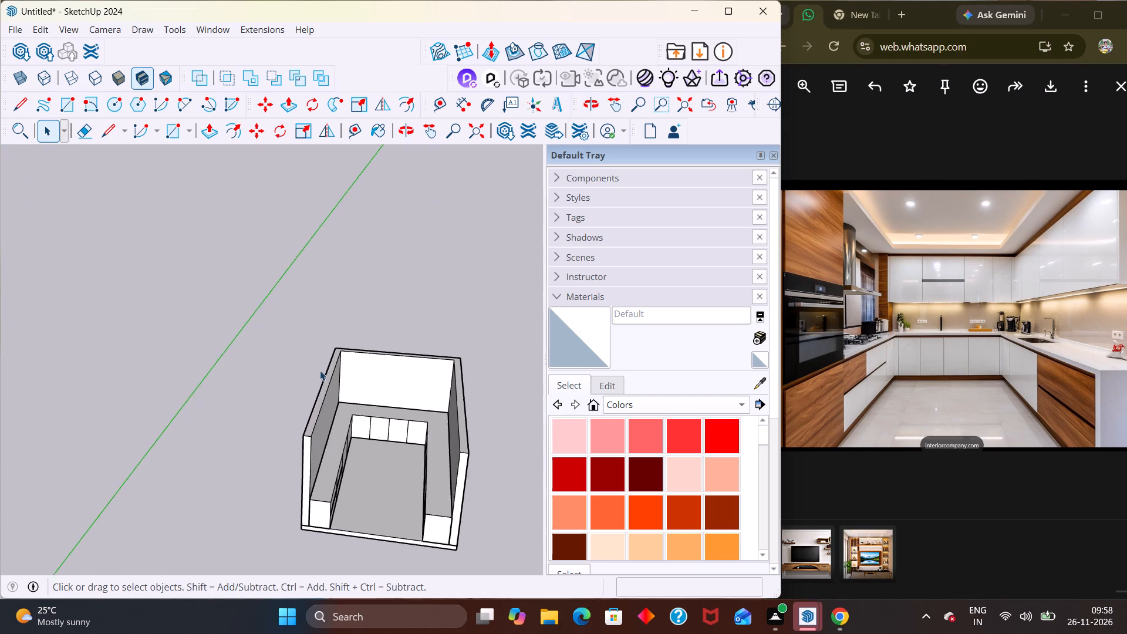
scroll(320, 370, up, 2)
middle_drag(389, 471, 422, 374)
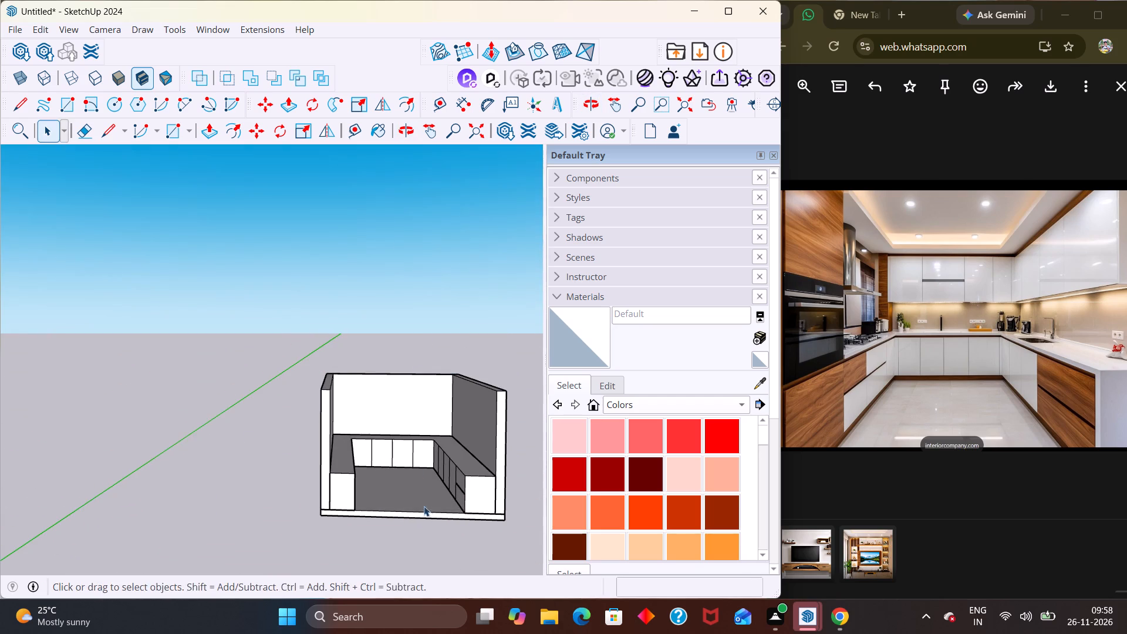
middle_drag(426, 507, 512, 495)
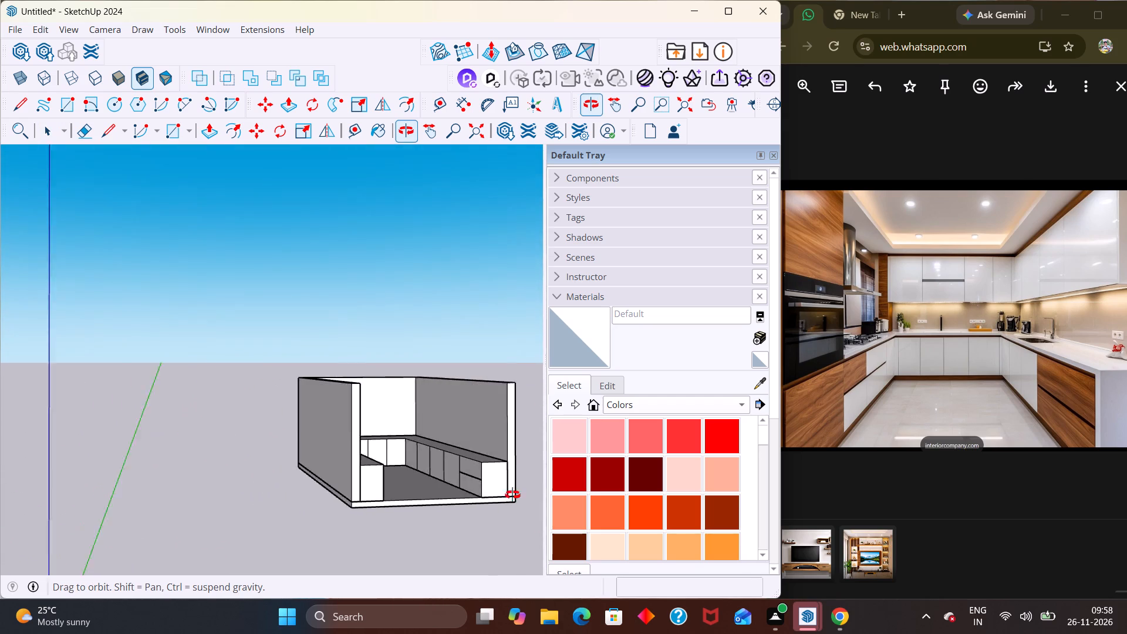
Examine the kitchen shell and its U-shaped base cabinets from both sides, the open end and underneath.
middle_drag(512, 495, 264, 484)
scroll(279, 482, down, 4)
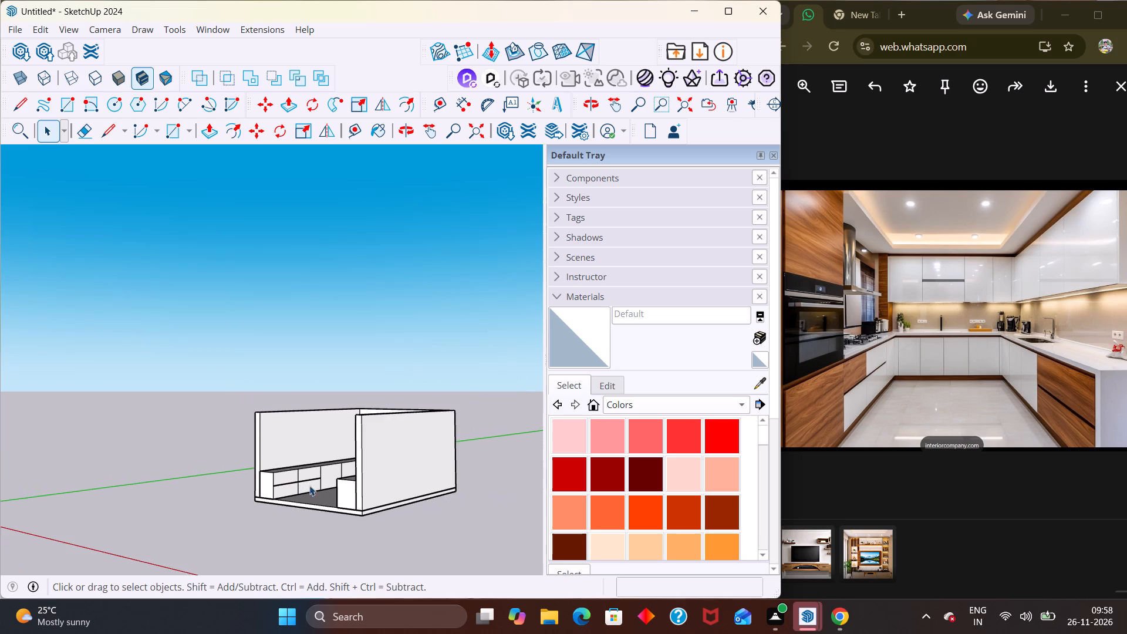
middle_drag(400, 521, 451, 523)
middle_drag(449, 521, 483, 530)
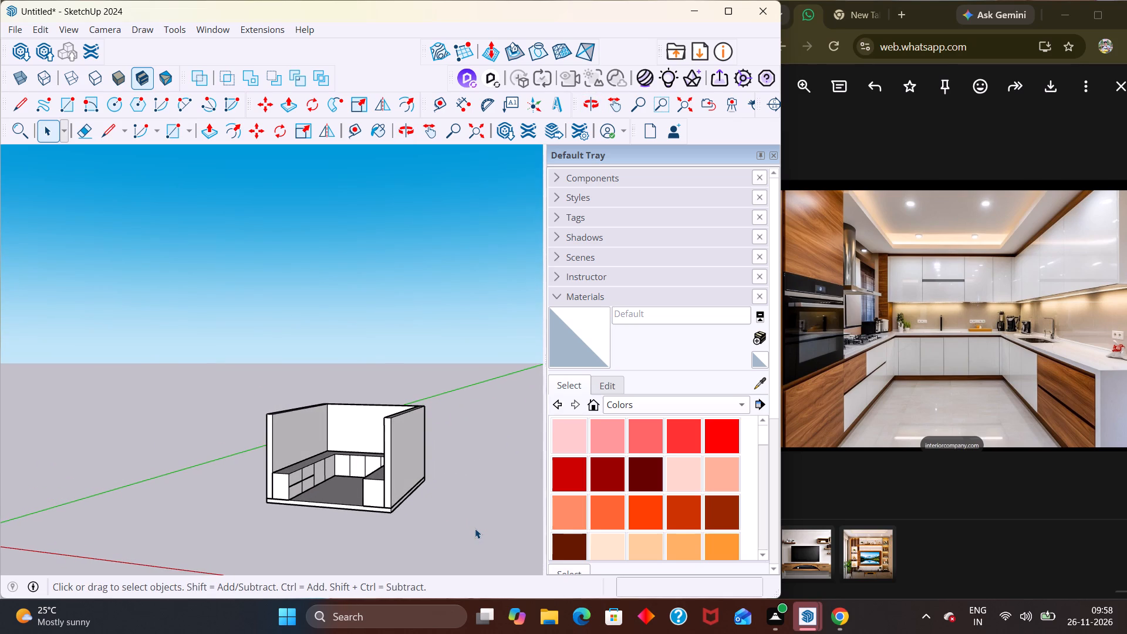
middle_drag(448, 511, 524, 514)
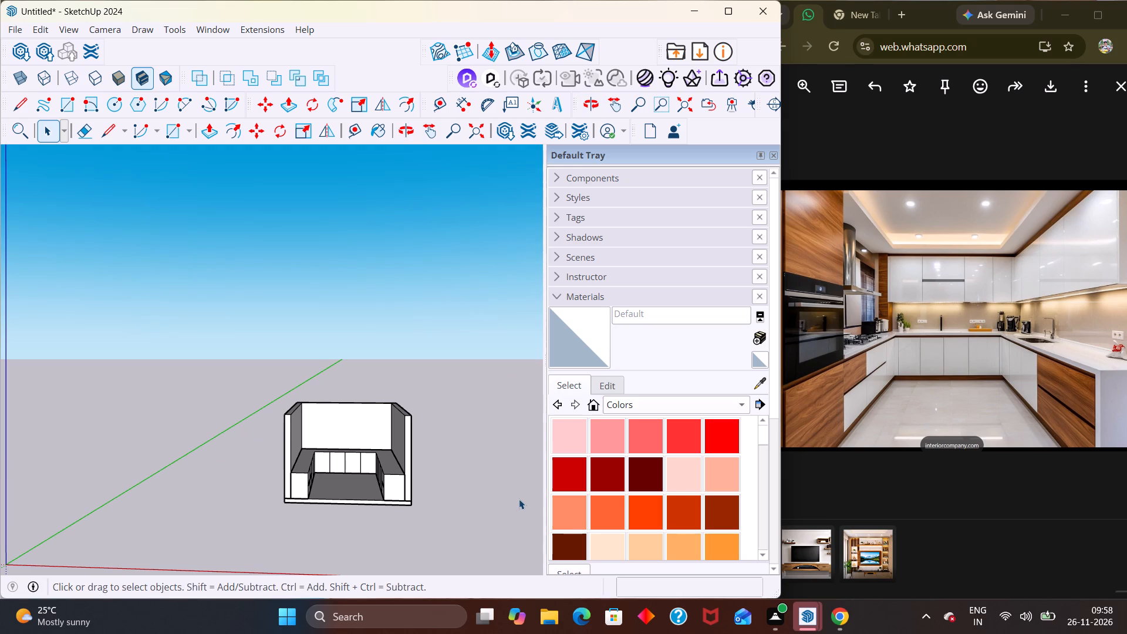
middle_drag(436, 445, 424, 329)
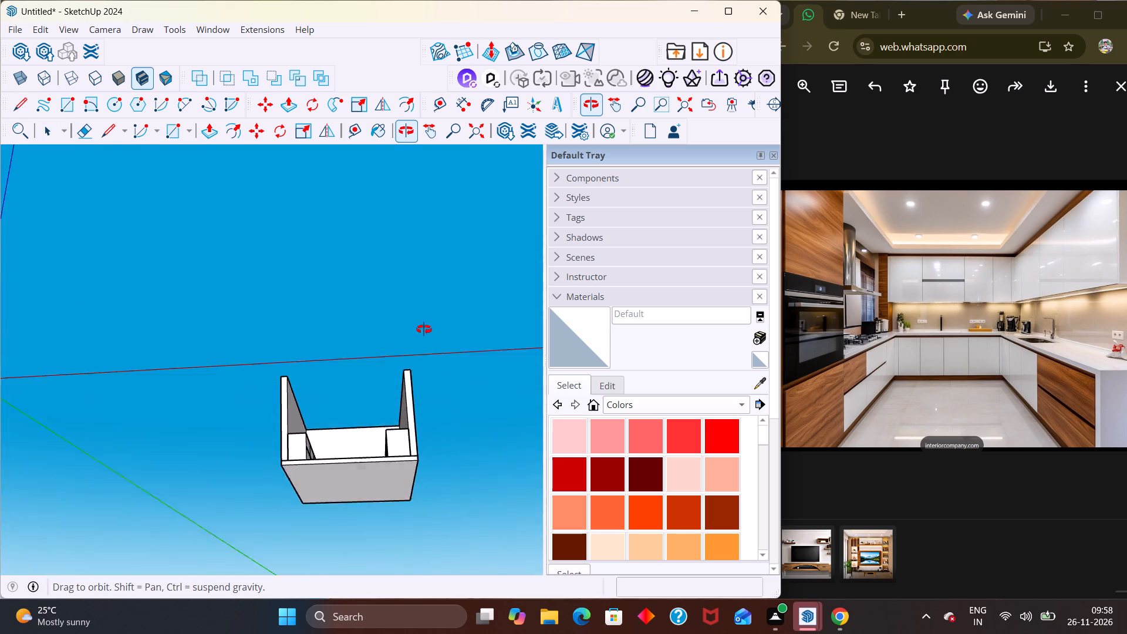
middle_drag(424, 329, 532, 445)
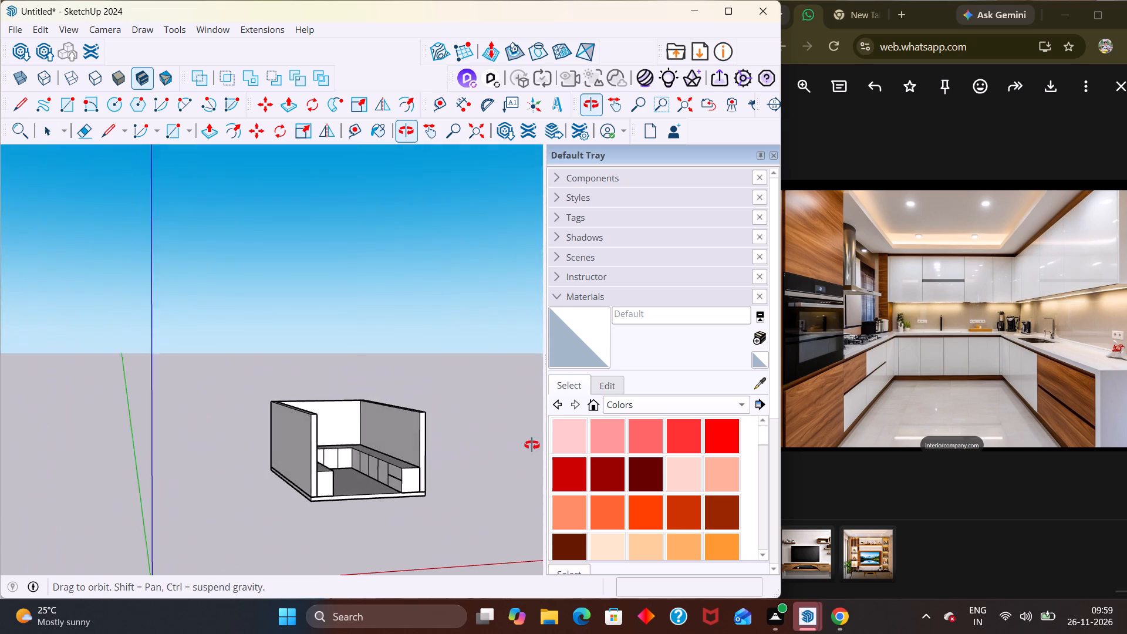
middle_drag(532, 445, 485, 483)
scroll(484, 487, up, 4)
middle_drag(360, 477, 463, 454)
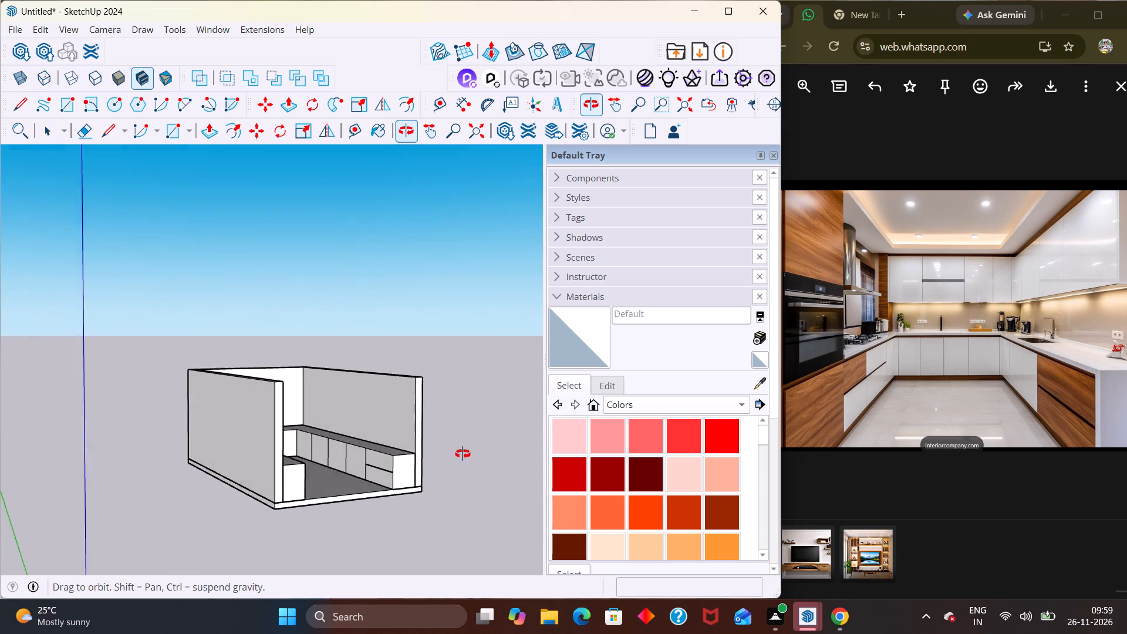
middle_drag(463, 454, 512, 443)
middle_drag(481, 456, 333, 427)
scroll(252, 443, down, 3)
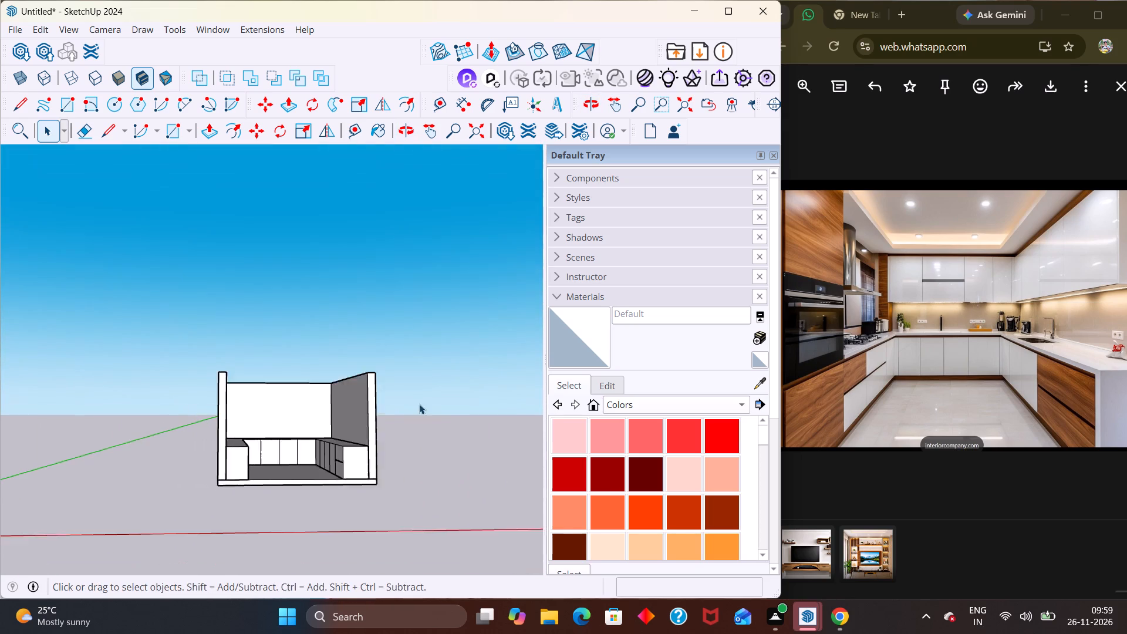
Examine the back and right cabinet runs and the U-shaped top surface close up from above the open end.
scroll(419, 404, down, 2)
middle_drag(419, 427, 258, 433)
scroll(258, 434, up, 4)
middle_drag(284, 419, 348, 473)
middle_drag(345, 407, 450, 389)
scroll(385, 392, up, 3)
middle_drag(381, 404, 392, 463)
scroll(374, 446, up, 1)
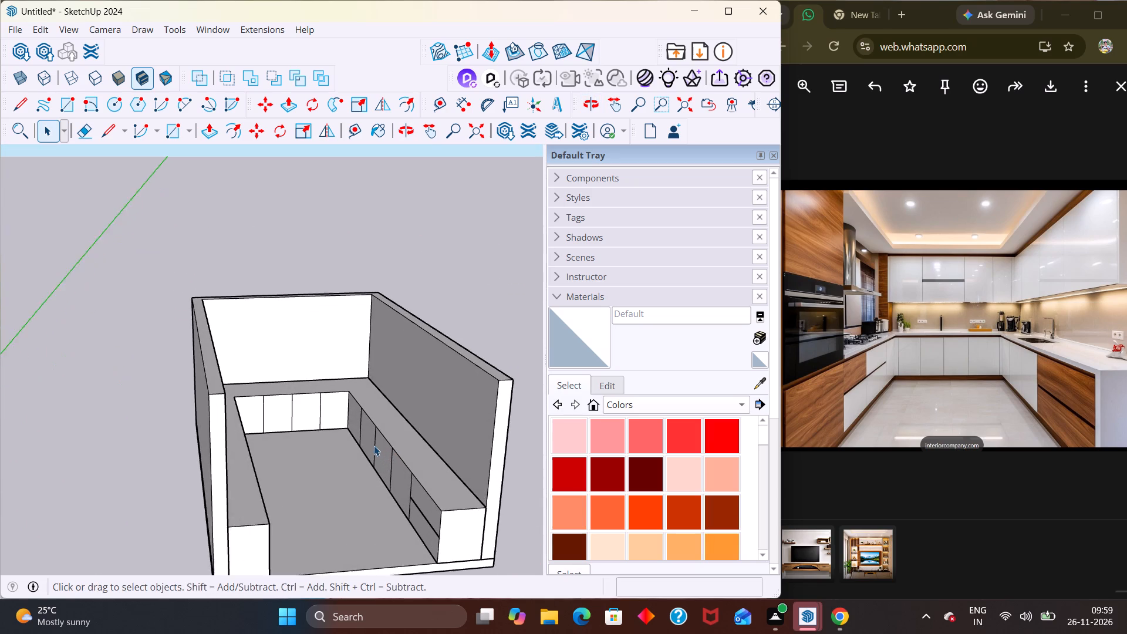
scroll(374, 446, up, 1)
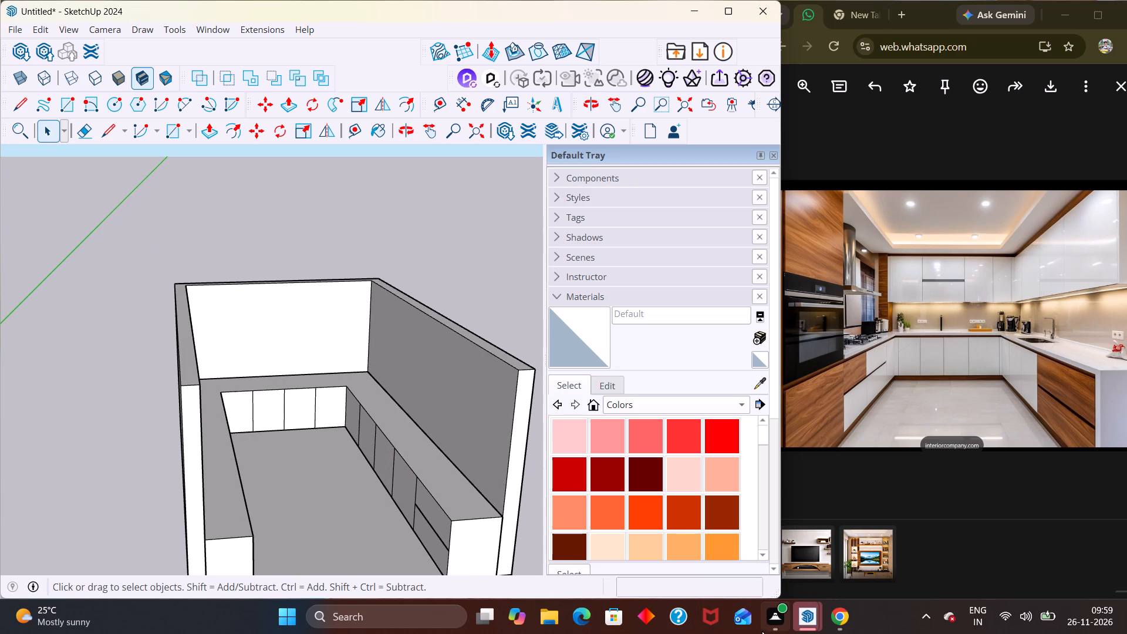
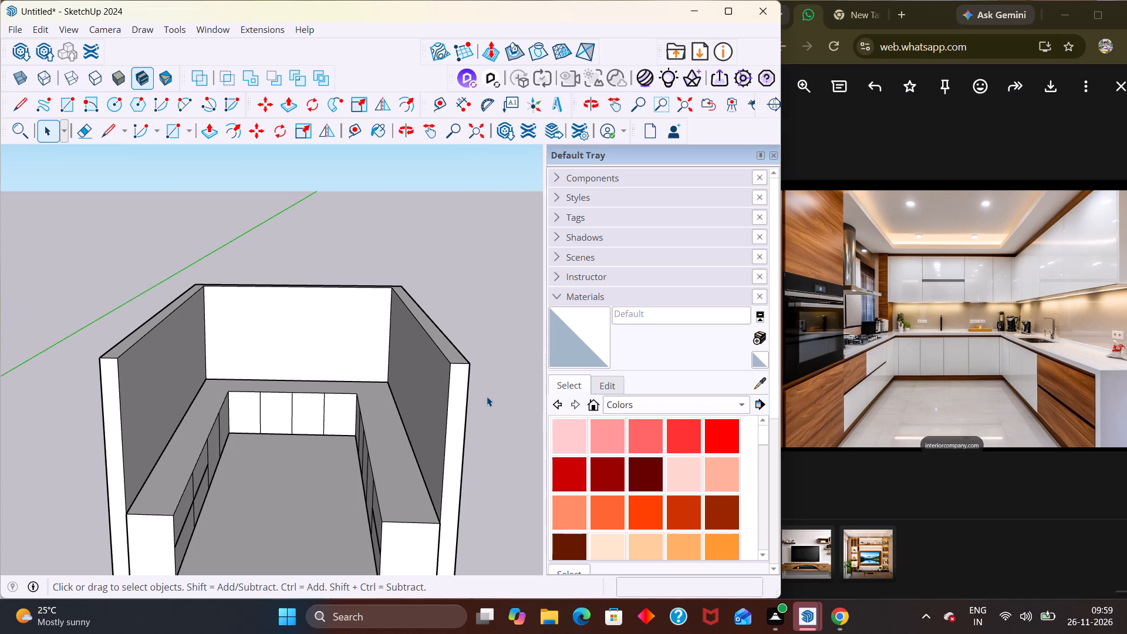
Examine the back wall and the panelled back cabinet run close up, from above and from inside the open end.
middle_drag(207, 375, 202, 349)
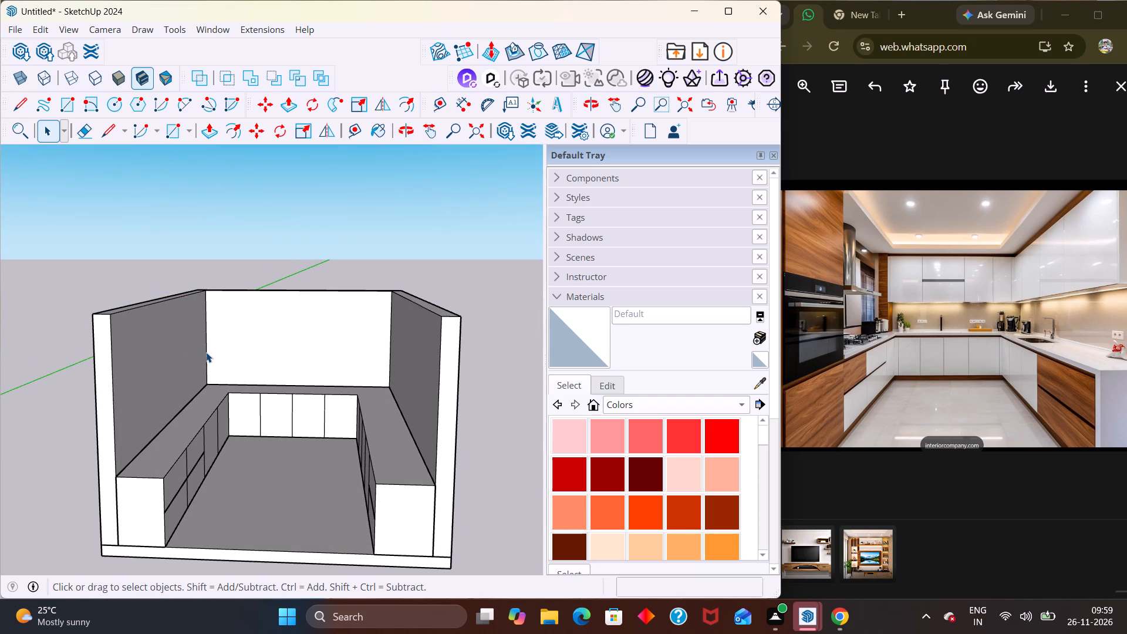
scroll(253, 322, up, 4)
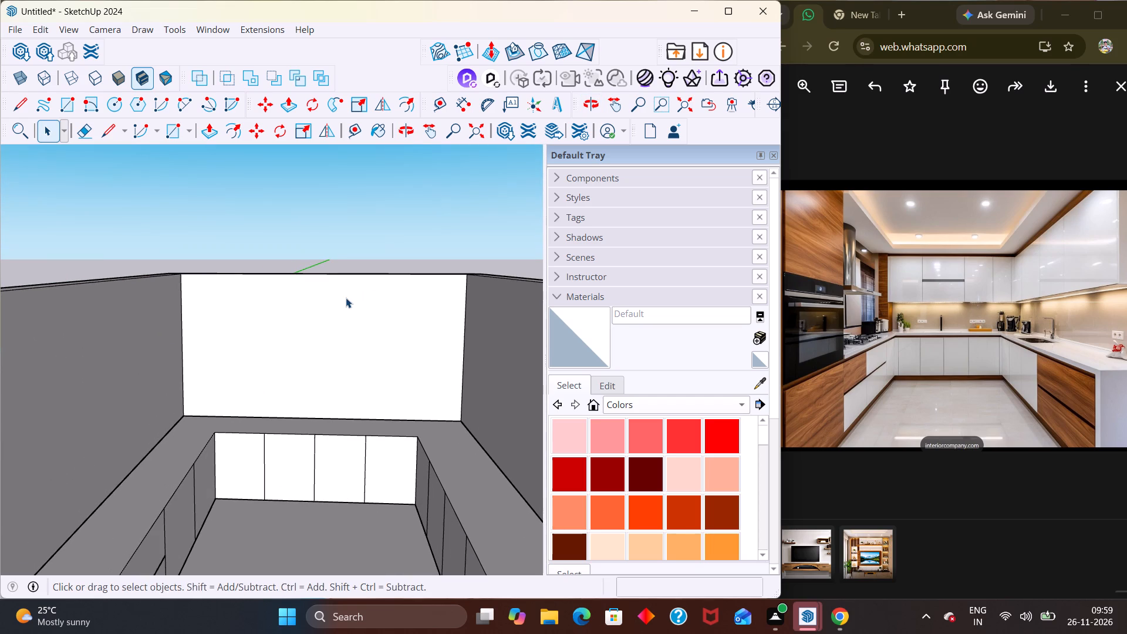
middle_drag(346, 298, 249, 426)
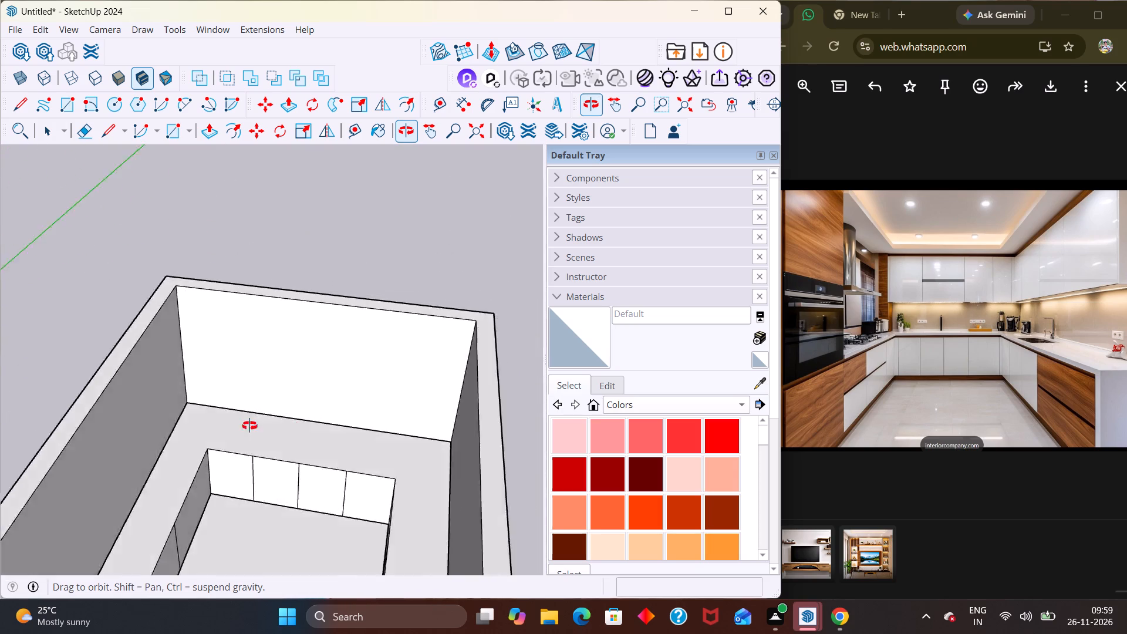
middle_drag(249, 426, 315, 393)
scroll(347, 404, down, 3)
middle_drag(325, 414, 369, 397)
scroll(369, 399, up, 2)
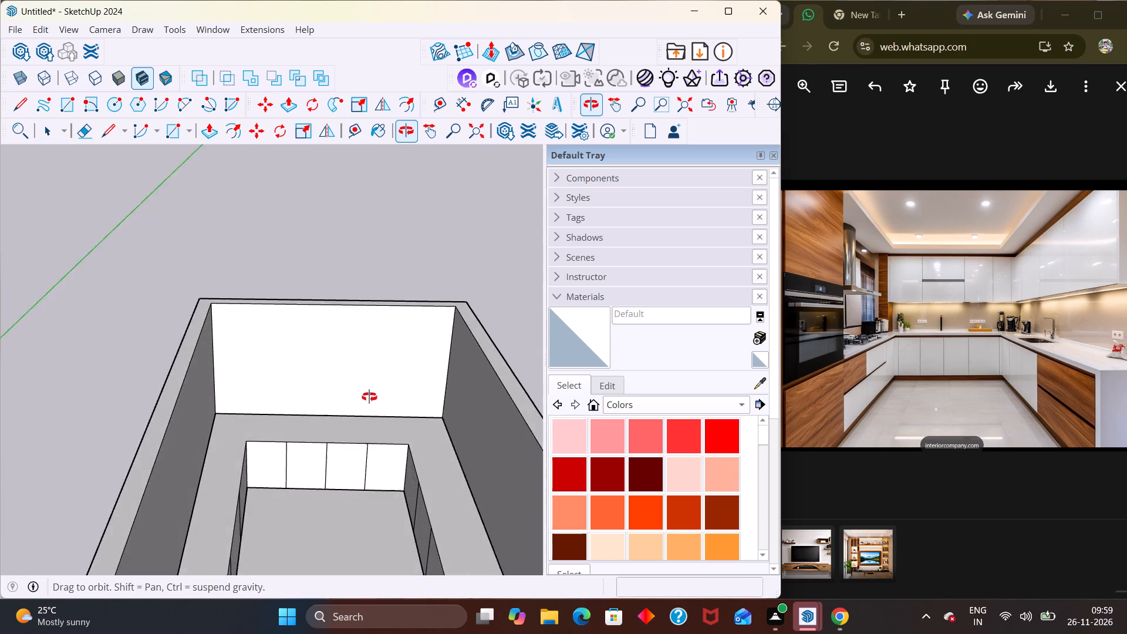
middle_drag(369, 397, 371, 384)
scroll(369, 397, up, 4)
middle_drag(381, 405, 444, 366)
scroll(397, 400, up, 6)
scroll(460, 352, down, 7)
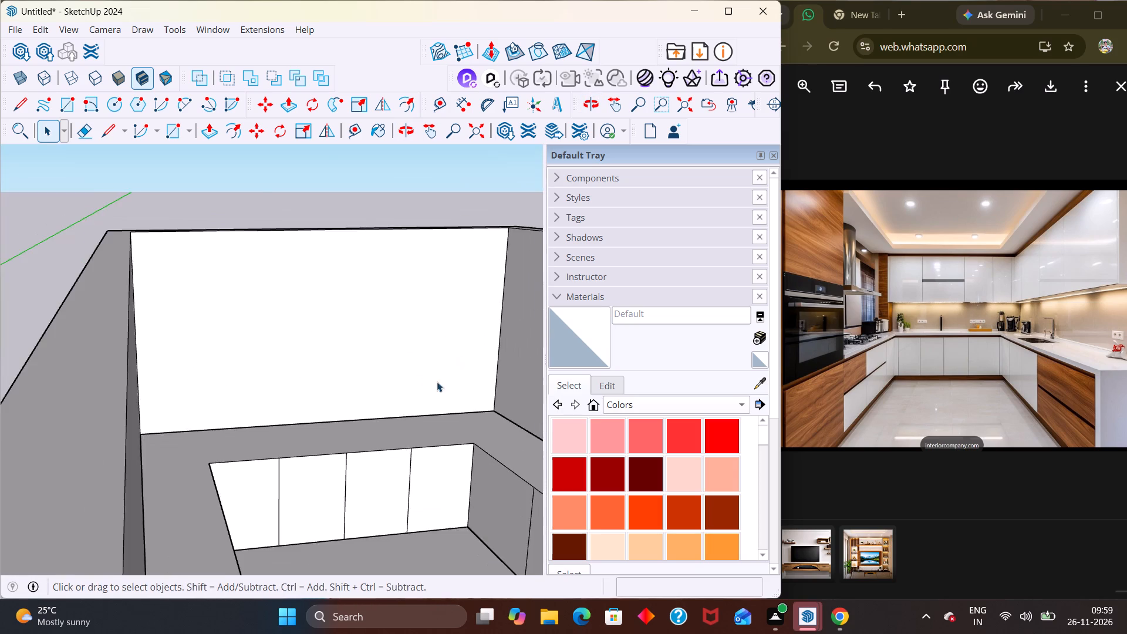
middle_drag(432, 382, 386, 334)
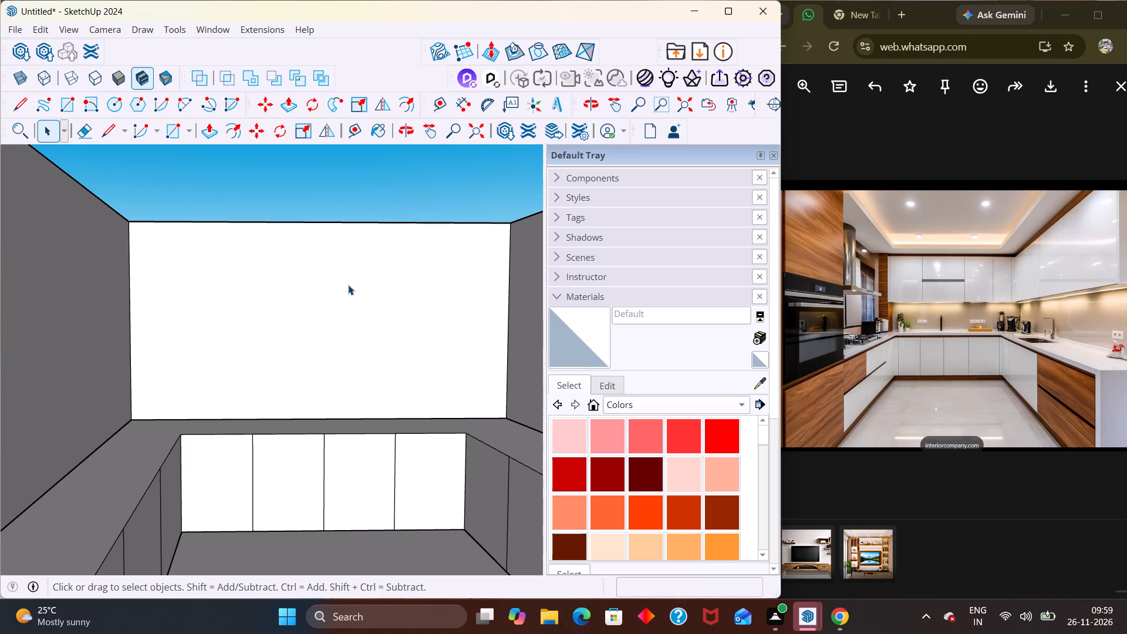
Examine the whole kitchen shell with its U-shaped base cabinets from above the open end.
scroll(305, 272, down, 11)
middle_drag(336, 326, 268, 416)
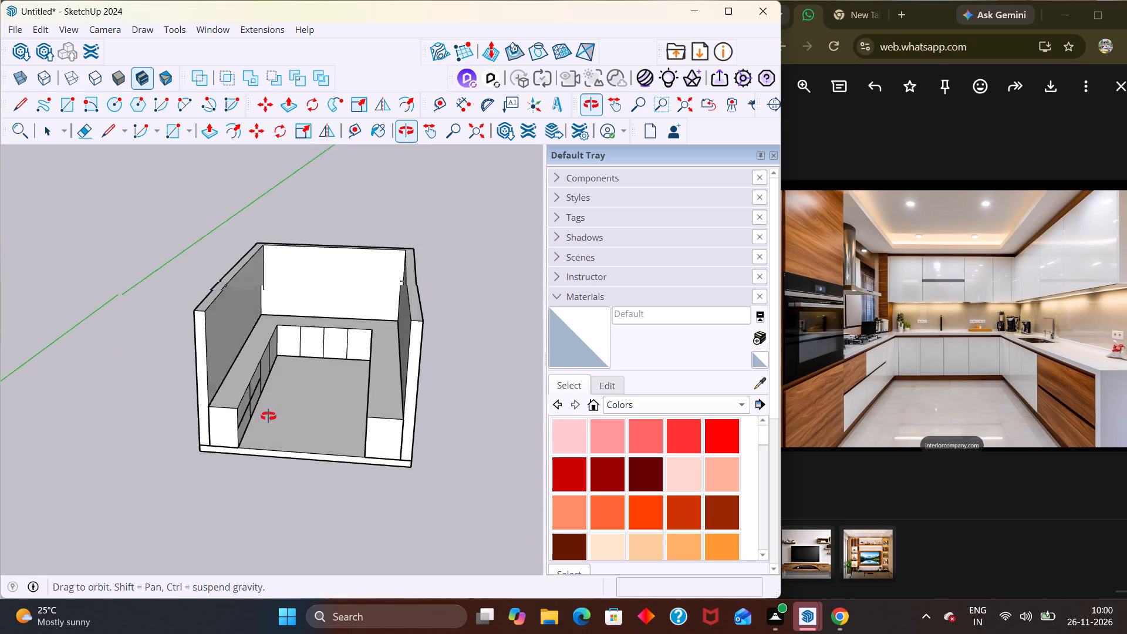
middle_drag(268, 416, 324, 406)
scroll(344, 402, up, 1)
middle_drag(352, 374, 337, 355)
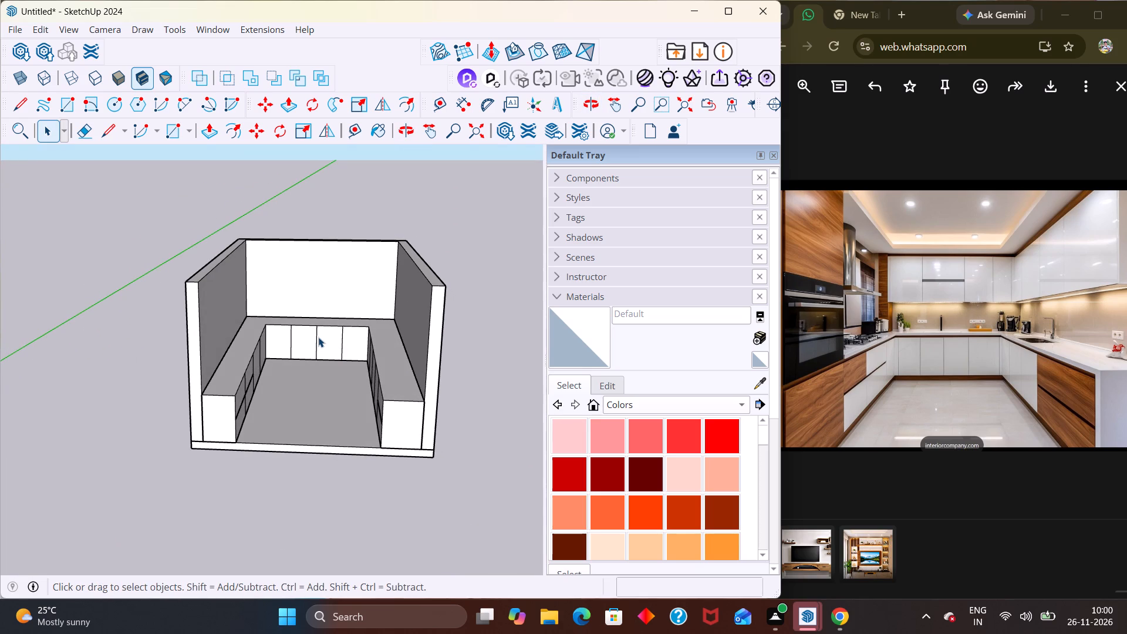
scroll(360, 305, down, 3)
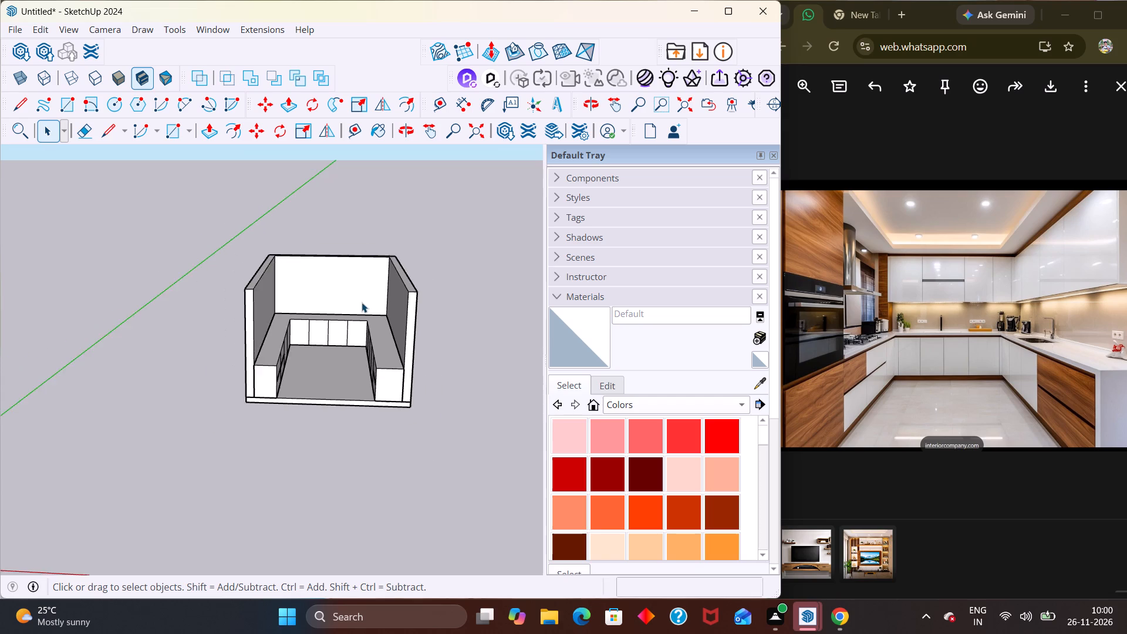
scroll(362, 302, down, 4)
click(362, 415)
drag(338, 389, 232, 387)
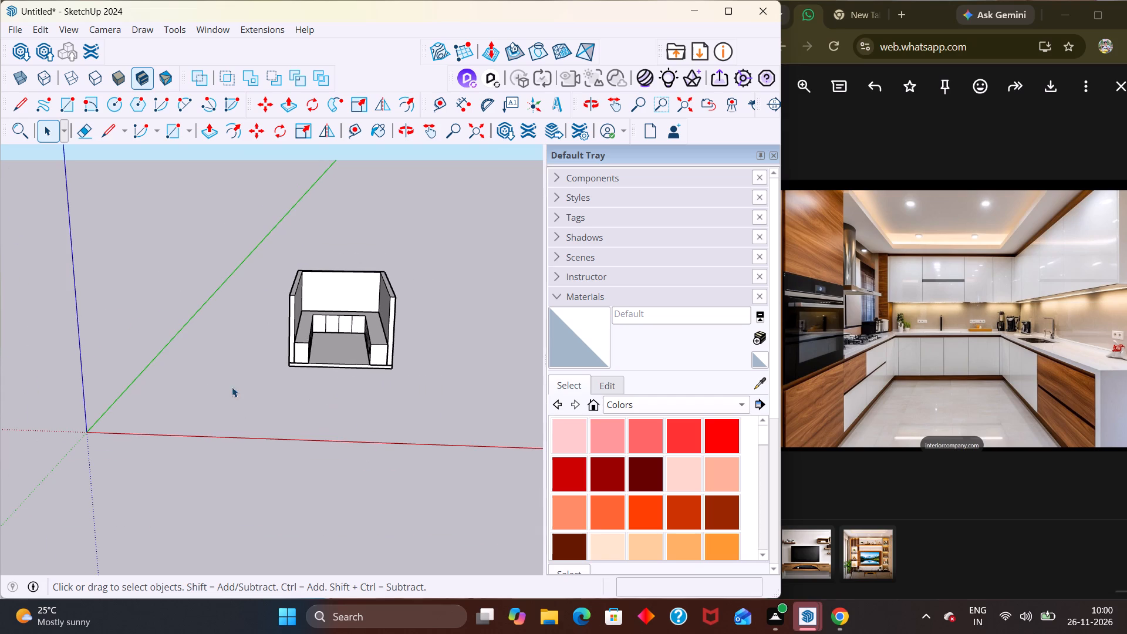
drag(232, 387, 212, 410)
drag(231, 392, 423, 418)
Examine the left wall and left cabinet run with its drawer fronts from the open end and from above.
scroll(380, 351, down, 4)
middle_drag(403, 356, 387, 292)
scroll(399, 295, up, 4)
middle_drag(376, 298, 282, 280)
scroll(329, 345, up, 3)
scroll(282, 280, down, 1)
scroll(282, 280, up, 2)
middle_drag(299, 307, 341, 375)
scroll(320, 380, up, 3)
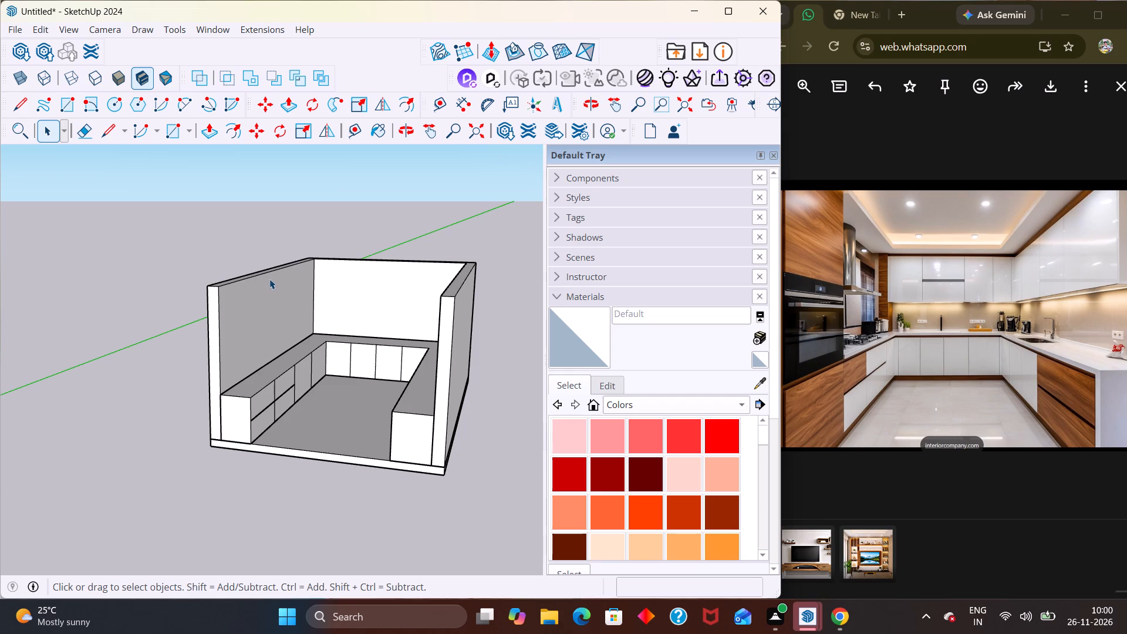
scroll(311, 316, up, 1)
middle_drag(313, 358, 393, 418)
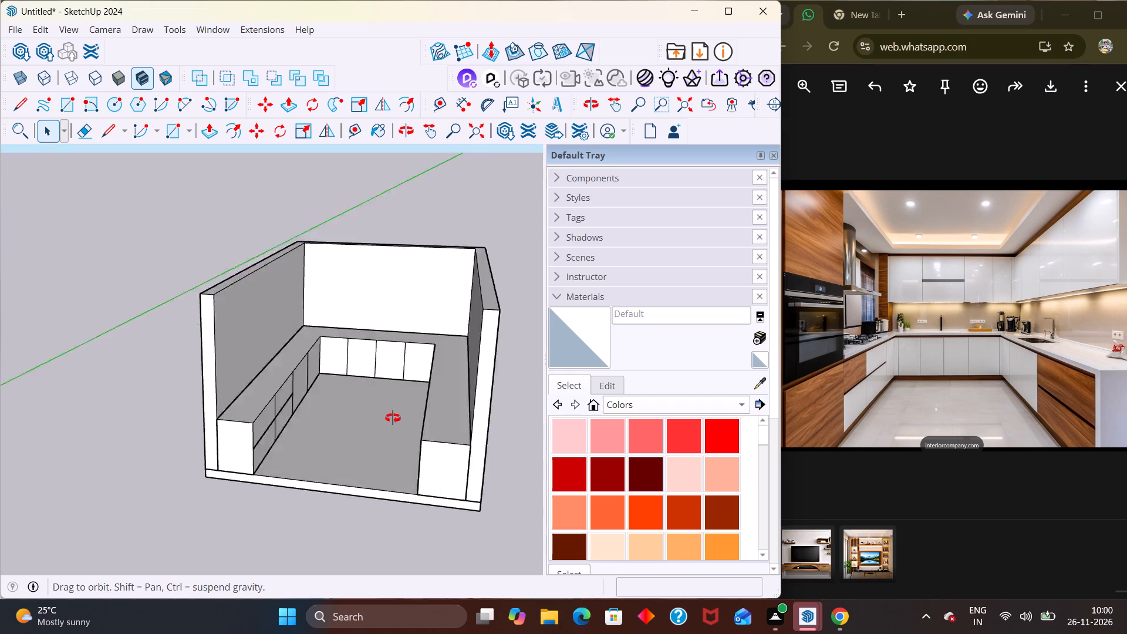
middle_drag(393, 418, 328, 403)
scroll(285, 447, down, 3)
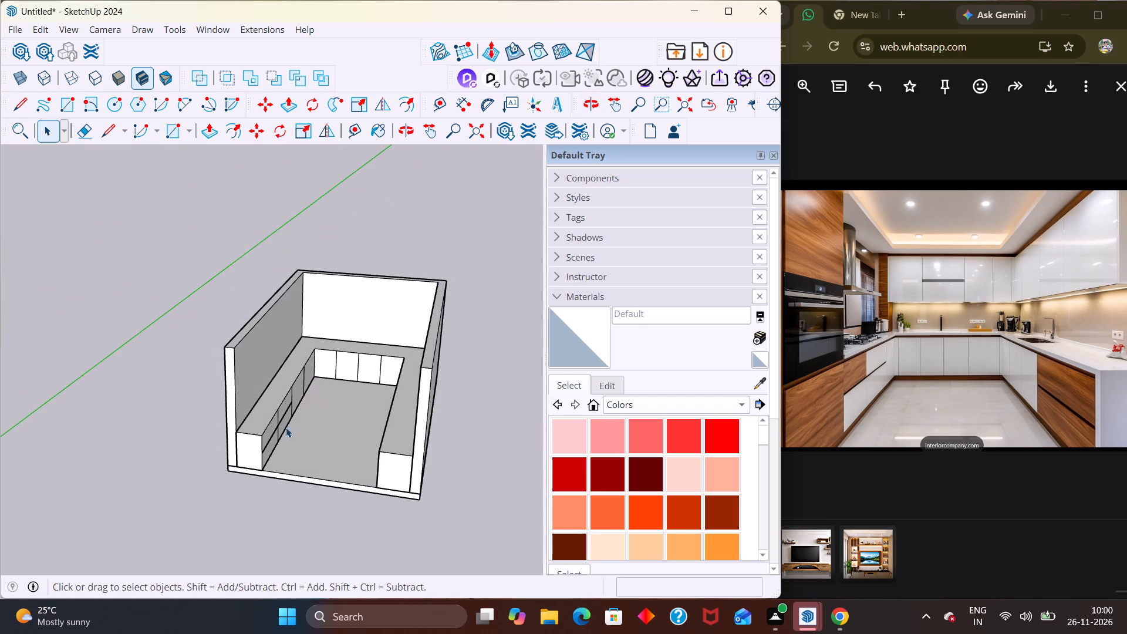
Compare the drawer and door fronts of the right and left cabinet runs from opposite sides and at floor level.
middle_drag(281, 450, 453, 387)
scroll(445, 387, up, 7)
scroll(448, 415, down, 1)
scroll(474, 433, up, 2)
scroll(458, 445, down, 4)
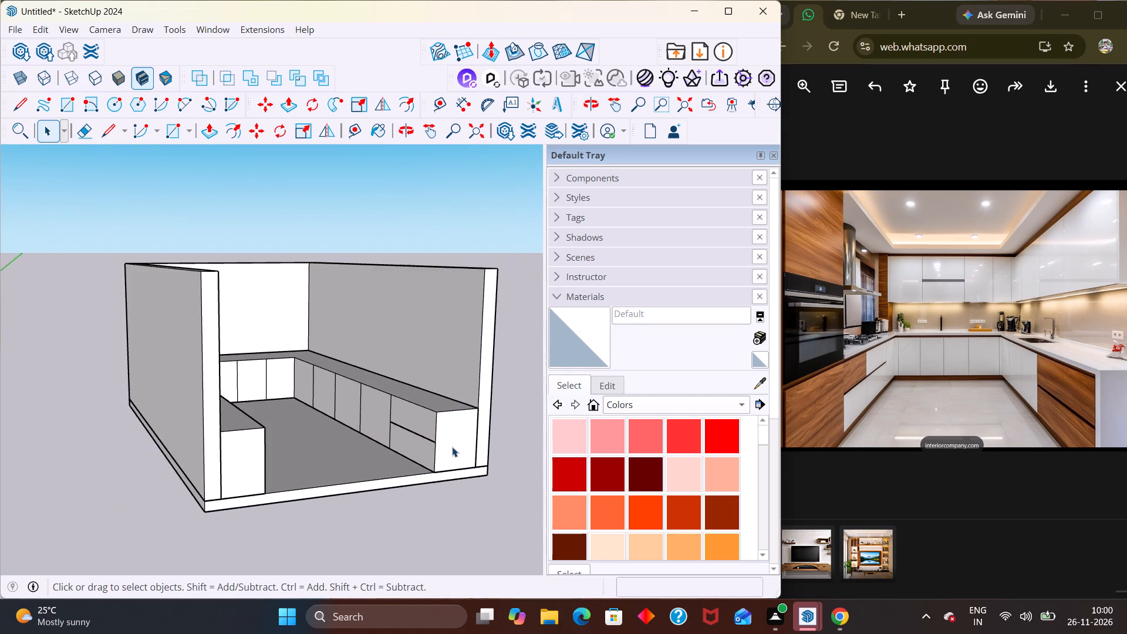
middle_drag(468, 471, 381, 488)
scroll(445, 501, down, 2)
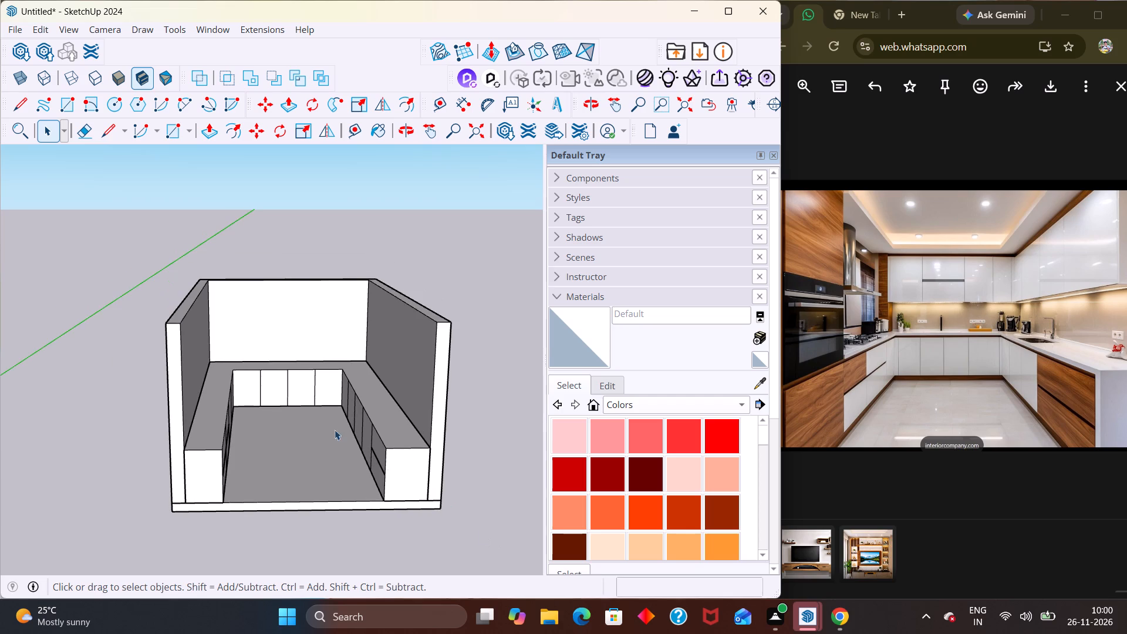
middle_drag(332, 434, 187, 464)
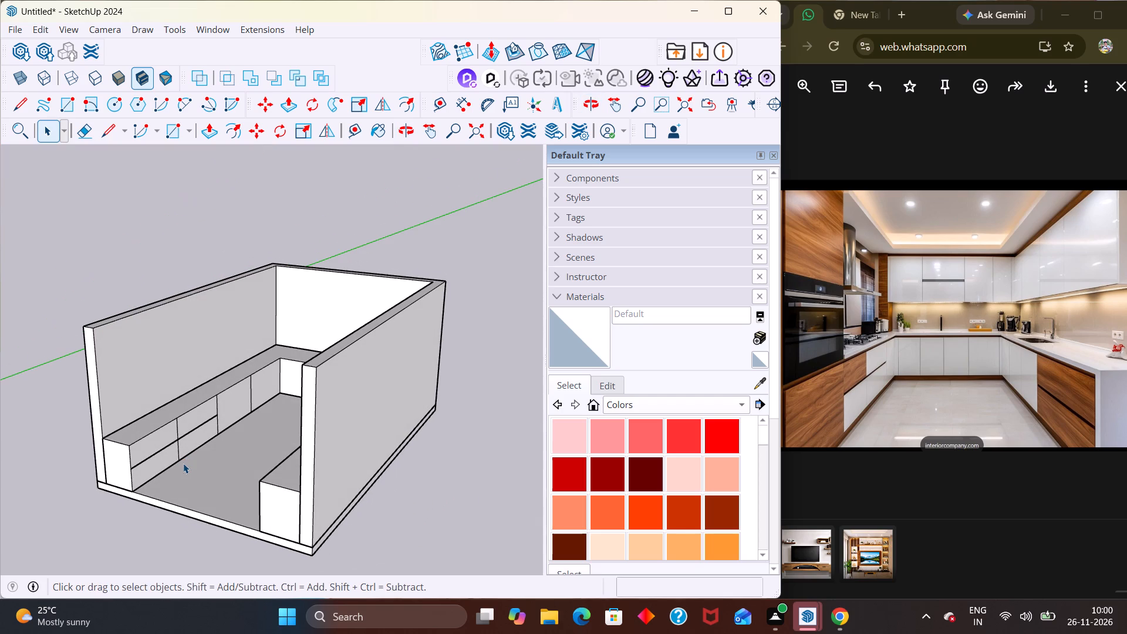
middle_drag(186, 461, 211, 346)
scroll(211, 346, up, 2)
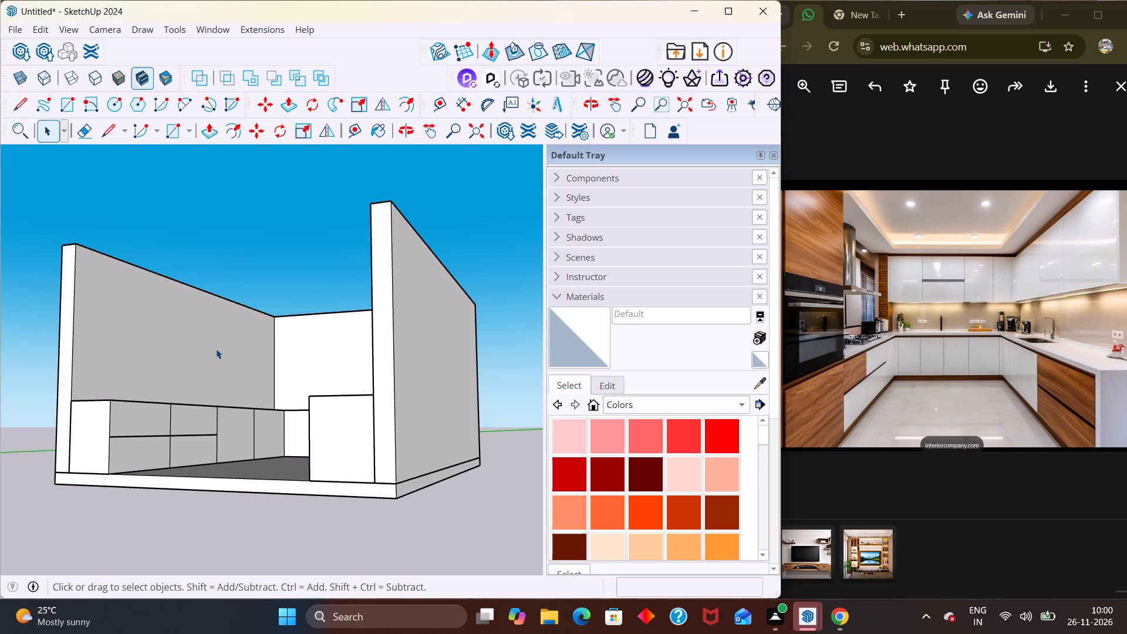
scroll(133, 440, down, 2)
scroll(227, 432, down, 3)
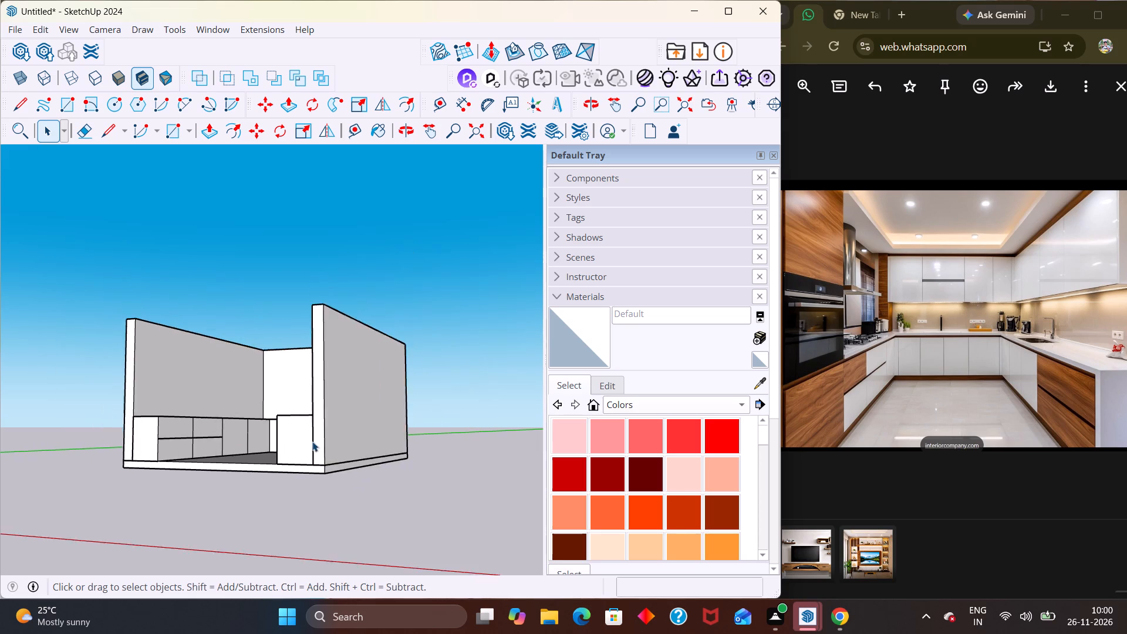
scroll(312, 441, down, 6)
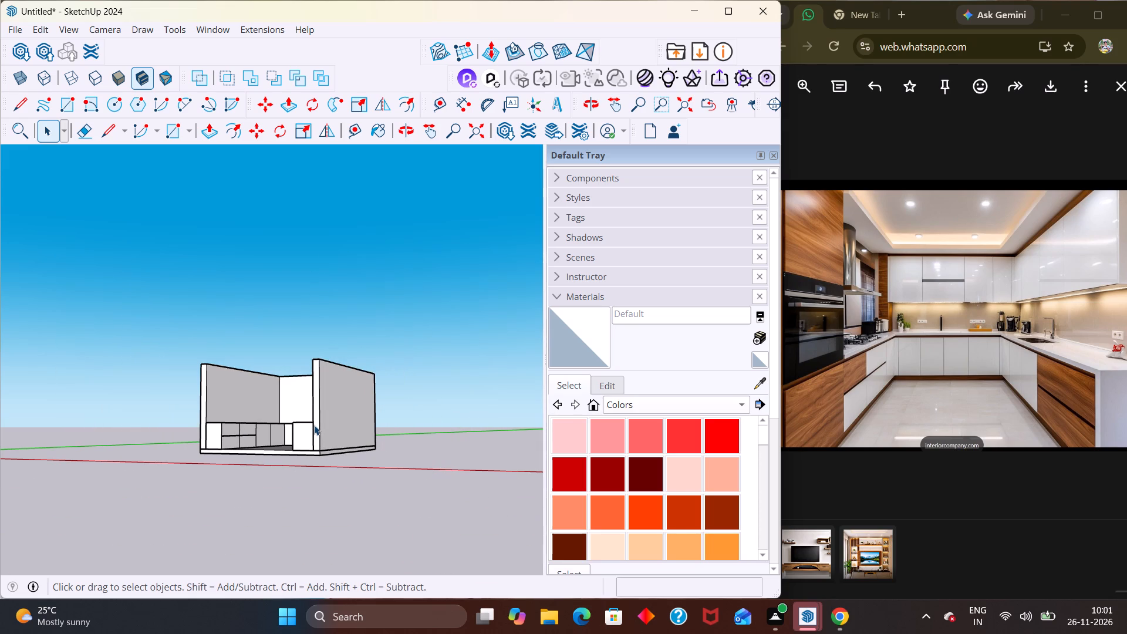
Examine the whole kitchen shell from a distance, from below floor level, the open end and the right side.
middle_drag(319, 433, 435, 419)
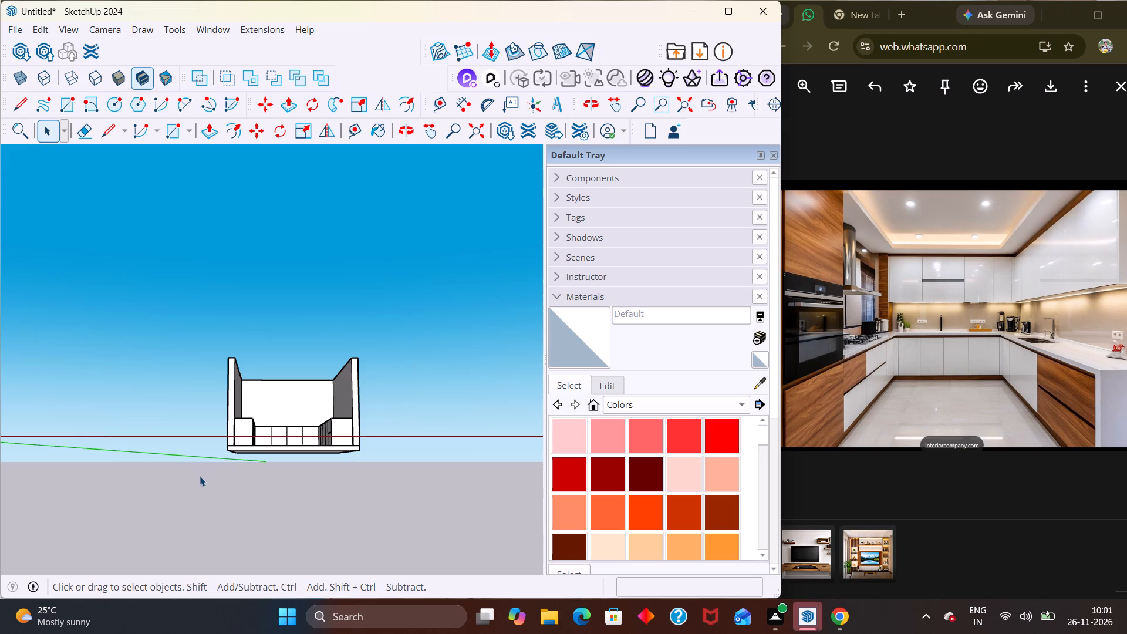
middle_drag(354, 467, 372, 507)
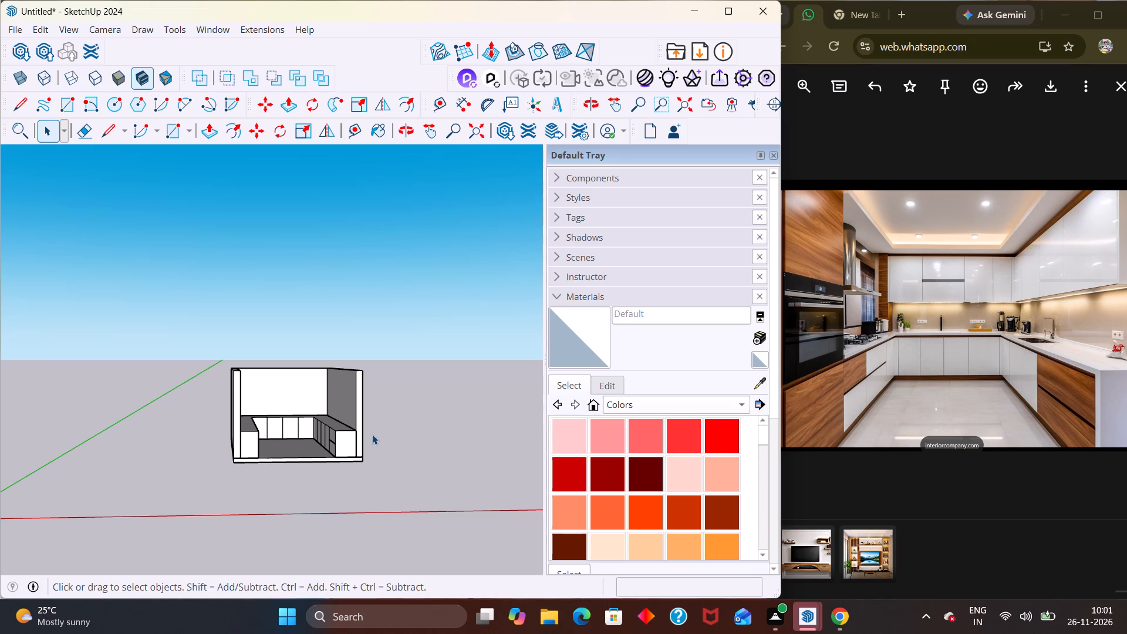
middle_drag(389, 450, 356, 476)
scroll(382, 453, up, 1)
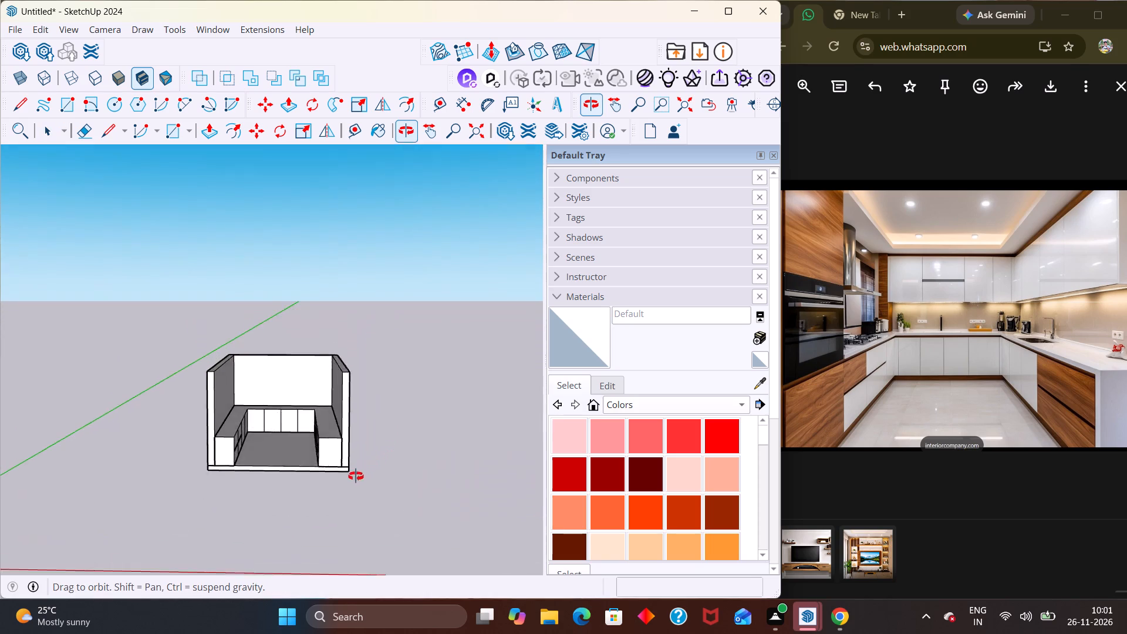
middle_drag(356, 476, 257, 511)
scroll(346, 488, down, 1)
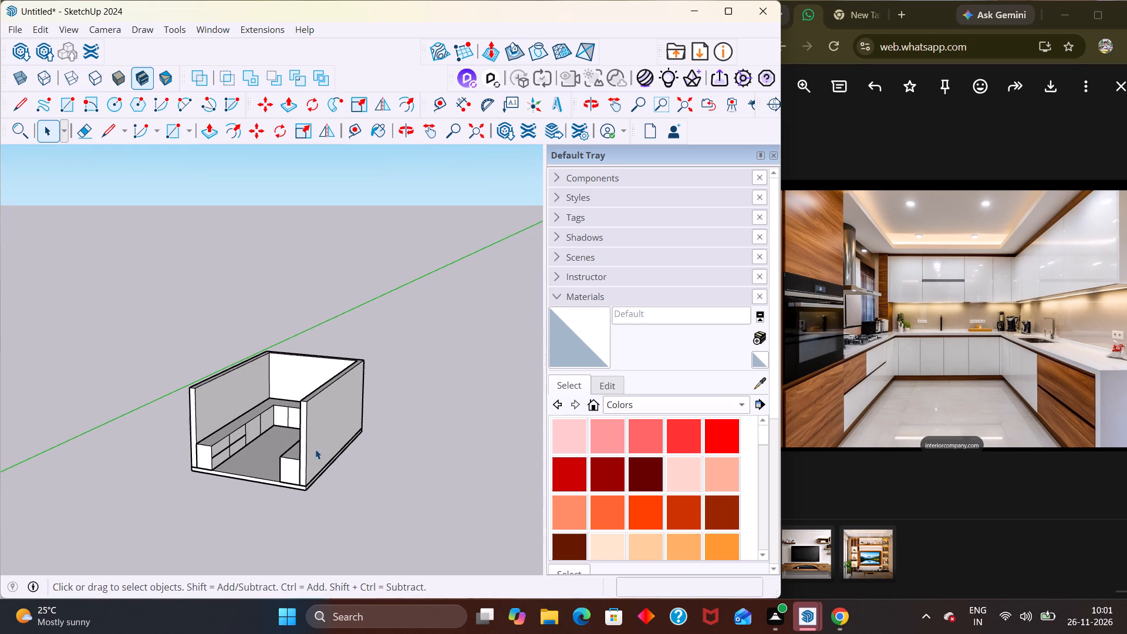
middle_drag(313, 455, 387, 445)
scroll(387, 445, up, 1)
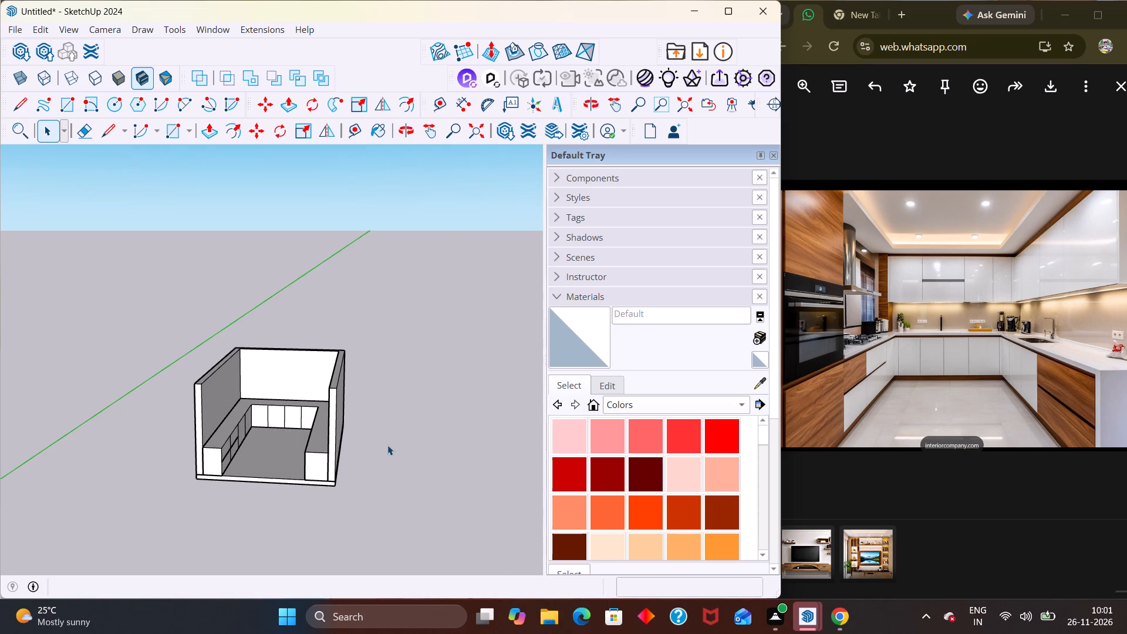
Examine the U-shaped cabinet top surface and the back wall from high above the open end.
middle_drag(252, 197, 308, 361)
scroll(308, 361, up, 3)
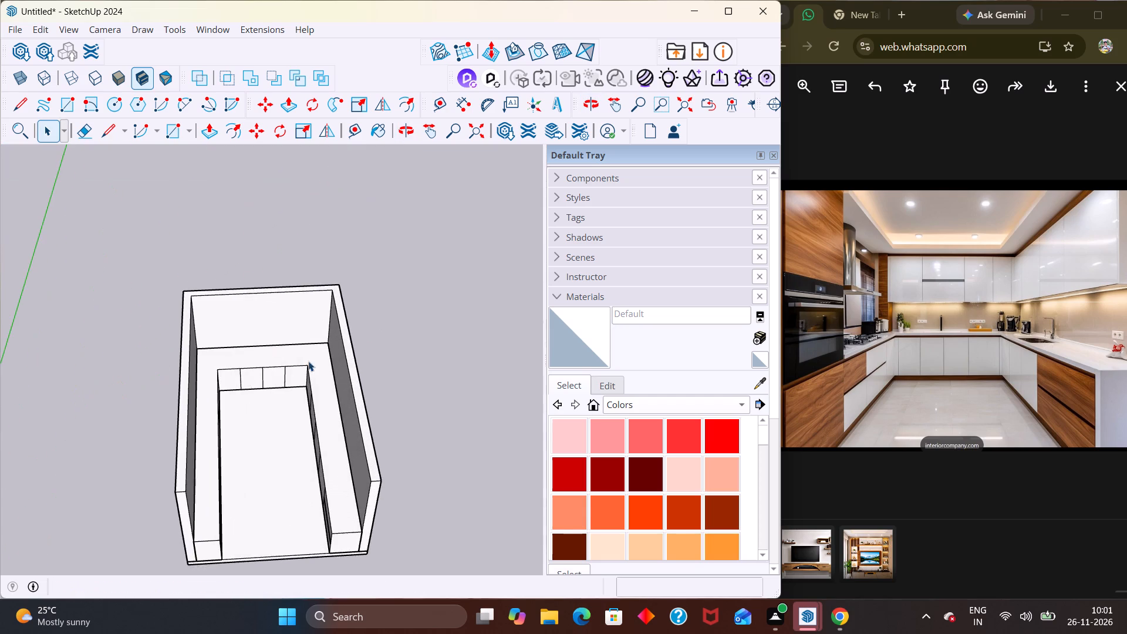
middle_drag(305, 373, 278, 331)
scroll(278, 333, up, 5)
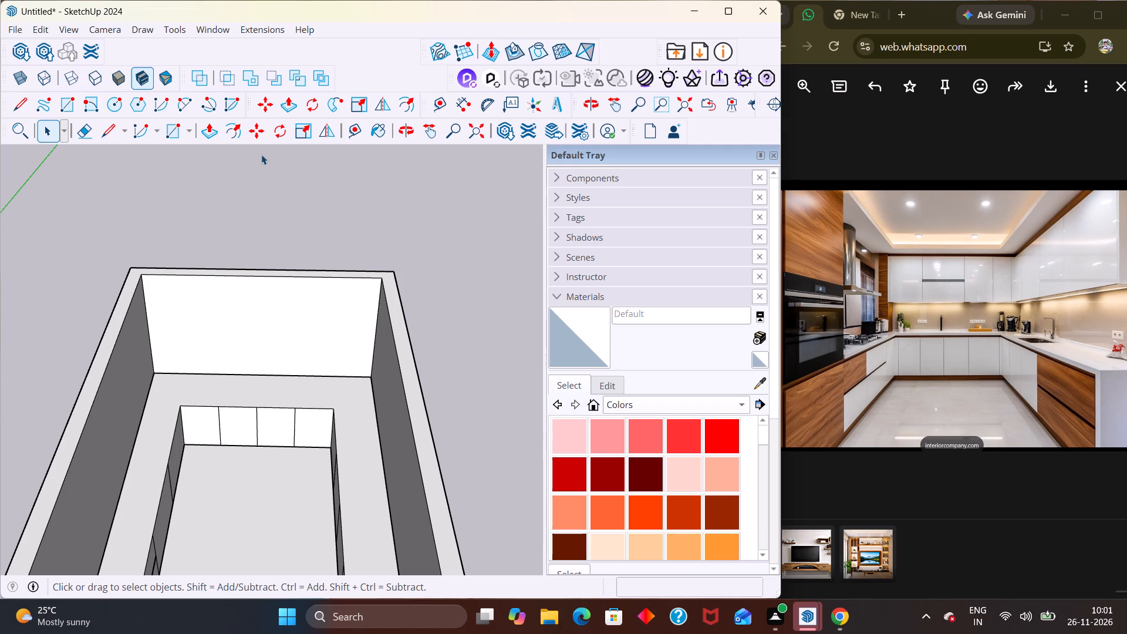
scroll(335, 249, down, 8)
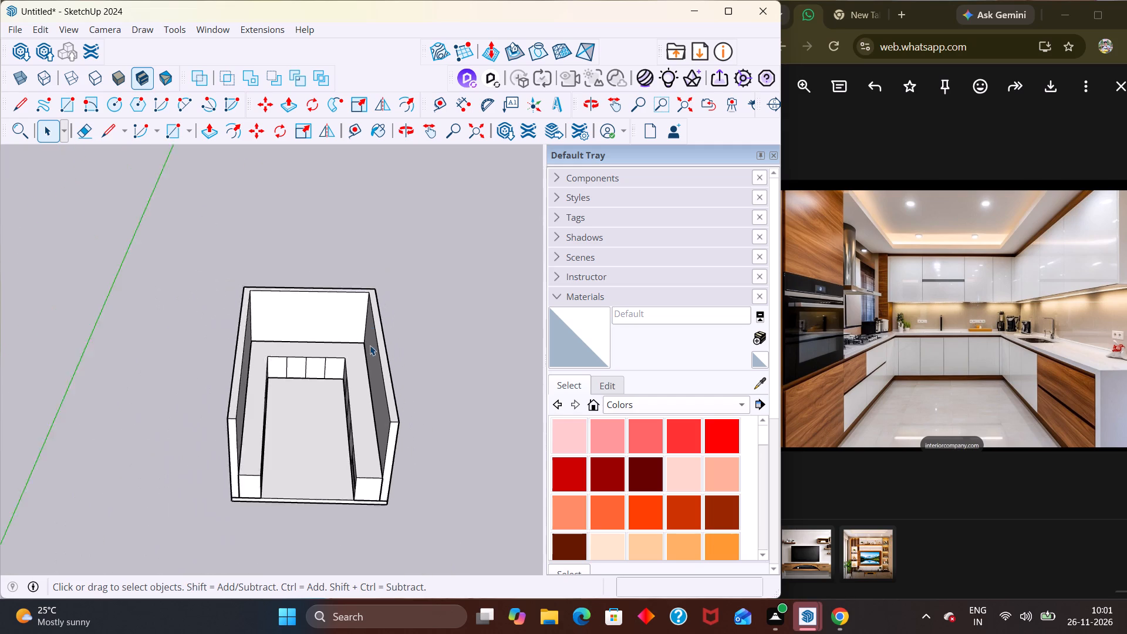
scroll(370, 345, down, 2)
middle_drag(353, 424, 332, 329)
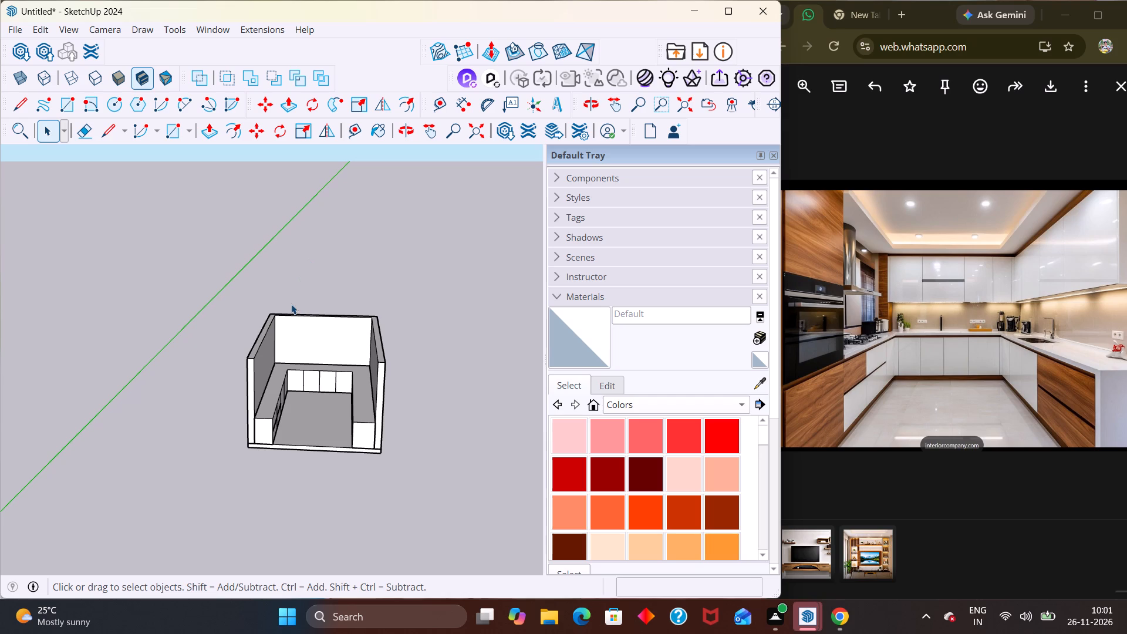
Examine the kitchen shell's outer side walls and both cabinet runs from either side of the open end.
middle_drag(429, 397, 246, 404)
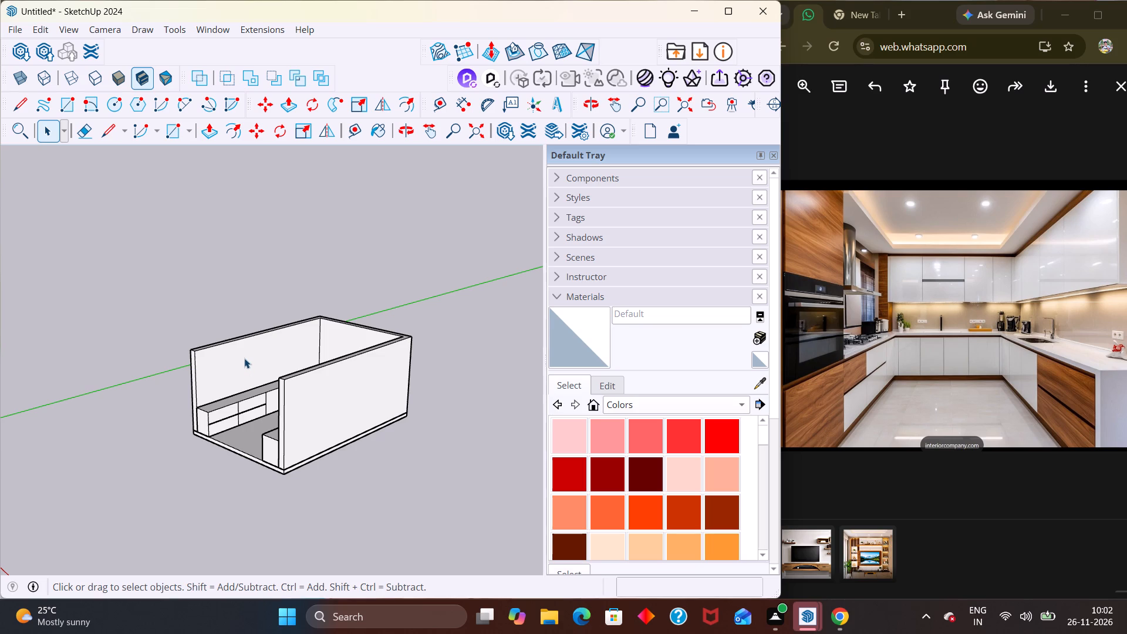
scroll(341, 436, down, 3)
middle_drag(319, 442, 476, 493)
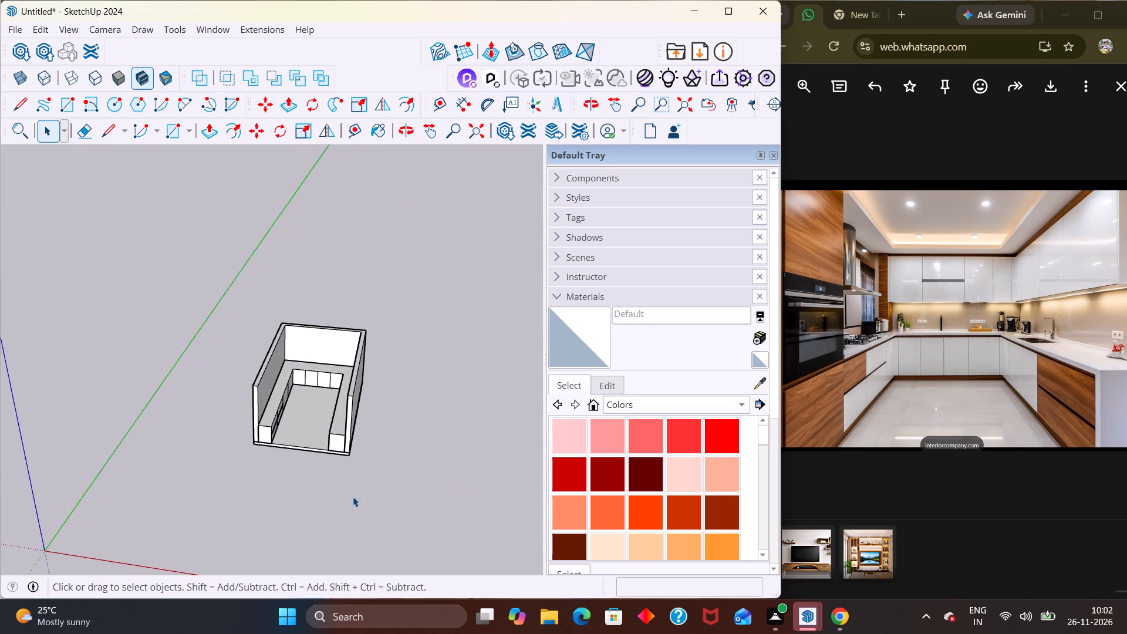
scroll(311, 497, down, 1)
middle_drag(311, 498, 405, 302)
scroll(407, 304, up, 8)
middle_drag(286, 404, 396, 392)
scroll(393, 392, down, 6)
scroll(399, 382, up, 1)
scroll(399, 382, down, 4)
middle_drag(387, 388, 285, 441)
scroll(285, 441, up, 4)
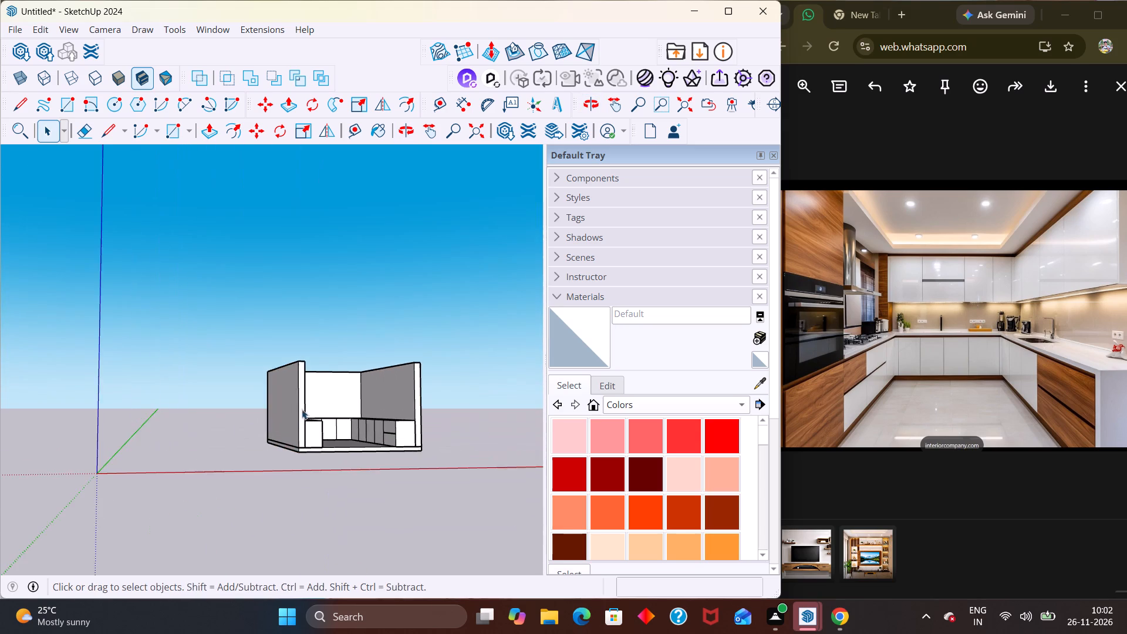
Examine the left drawer fronts and the empty wall areas above the cabinets from the open end.
middle_drag(384, 404, 252, 435)
scroll(252, 435, up, 3)
middle_drag(252, 435, 261, 430)
scroll(336, 400, up, 4)
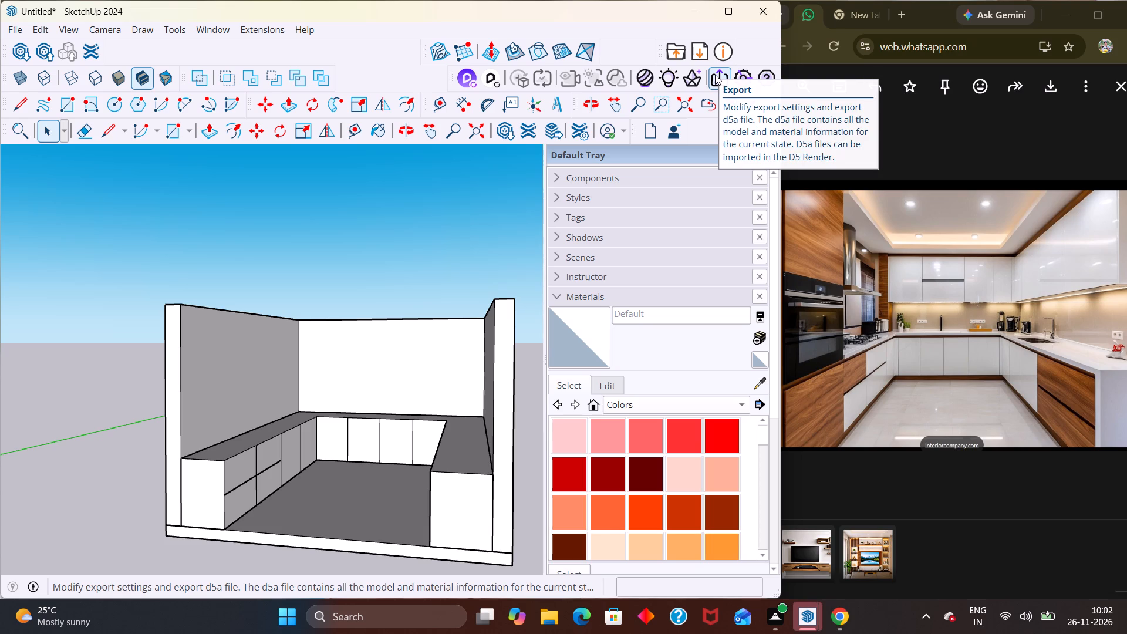
scroll(782, 119, down, 3)
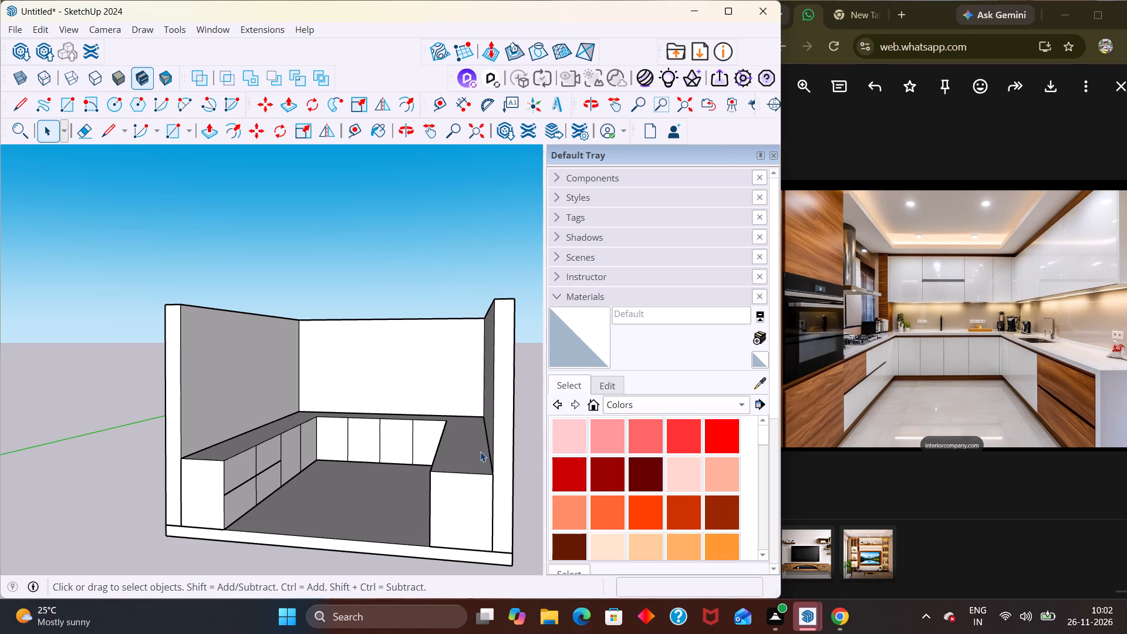
scroll(322, 212, down, 1)
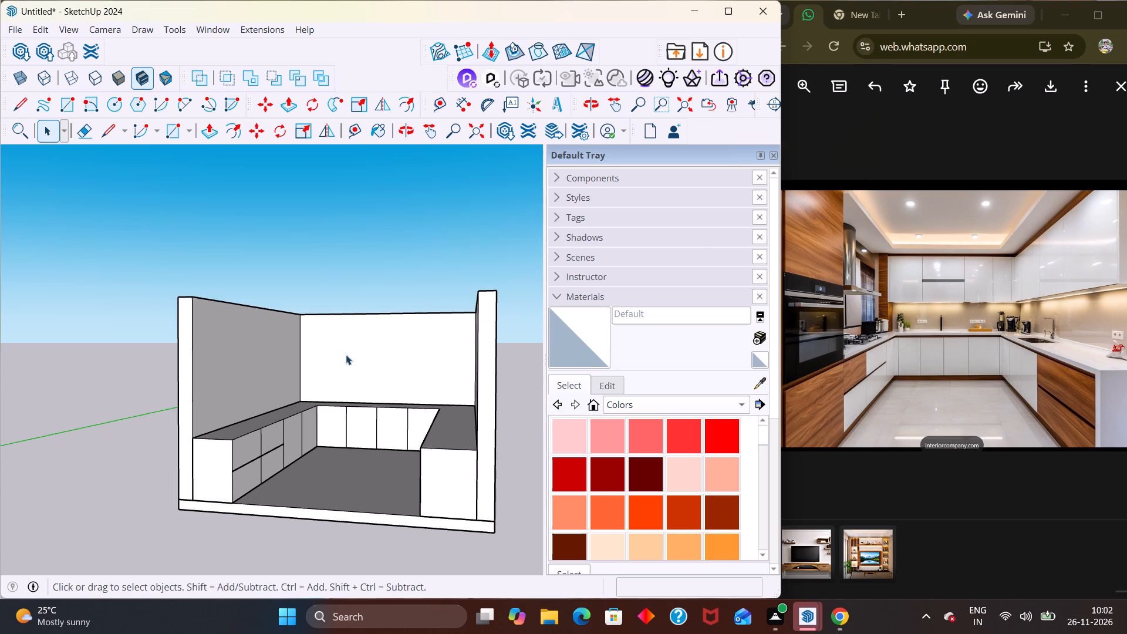
Examine the empty wall areas above the base cabinets from the open end, both sides and above.
scroll(353, 339, down, 3)
middle_click(353, 342)
middle_drag(348, 349, 424, 421)
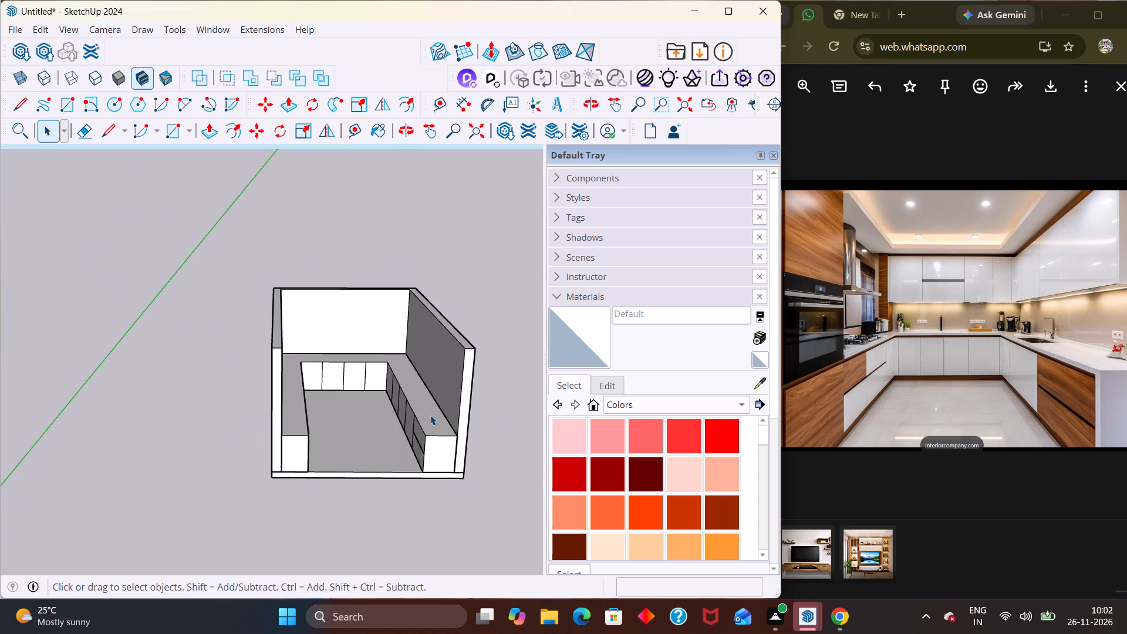
middle_drag(362, 439, 216, 437)
scroll(315, 338, up, 3)
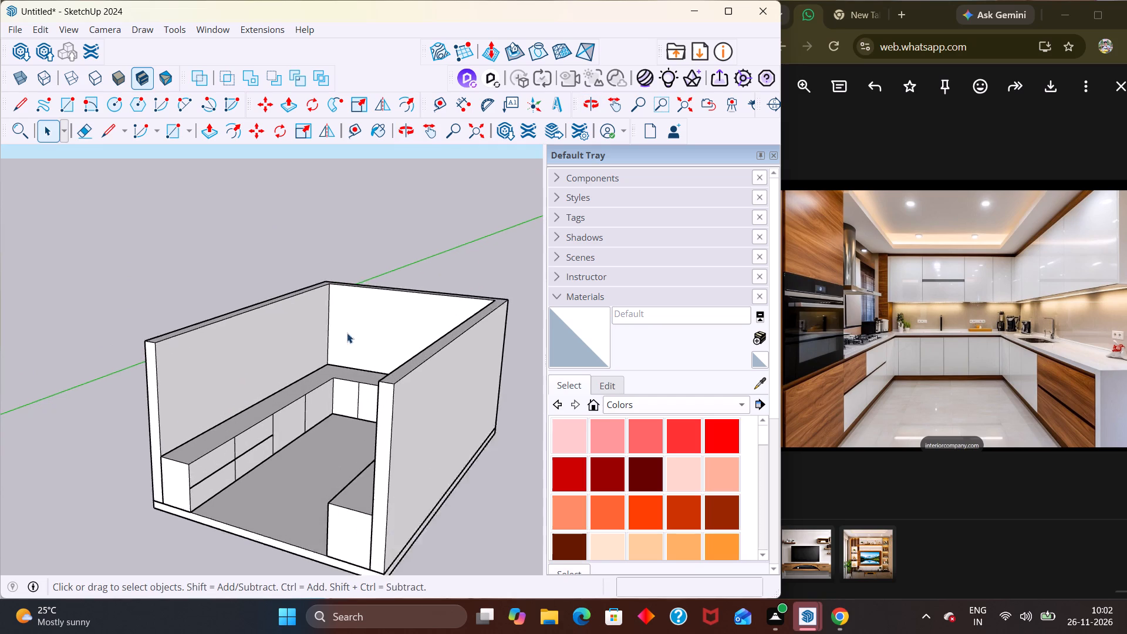
middle_drag(308, 413, 341, 424)
scroll(338, 420, down, 5)
middle_drag(392, 424, 467, 405)
scroll(467, 405, up, 2)
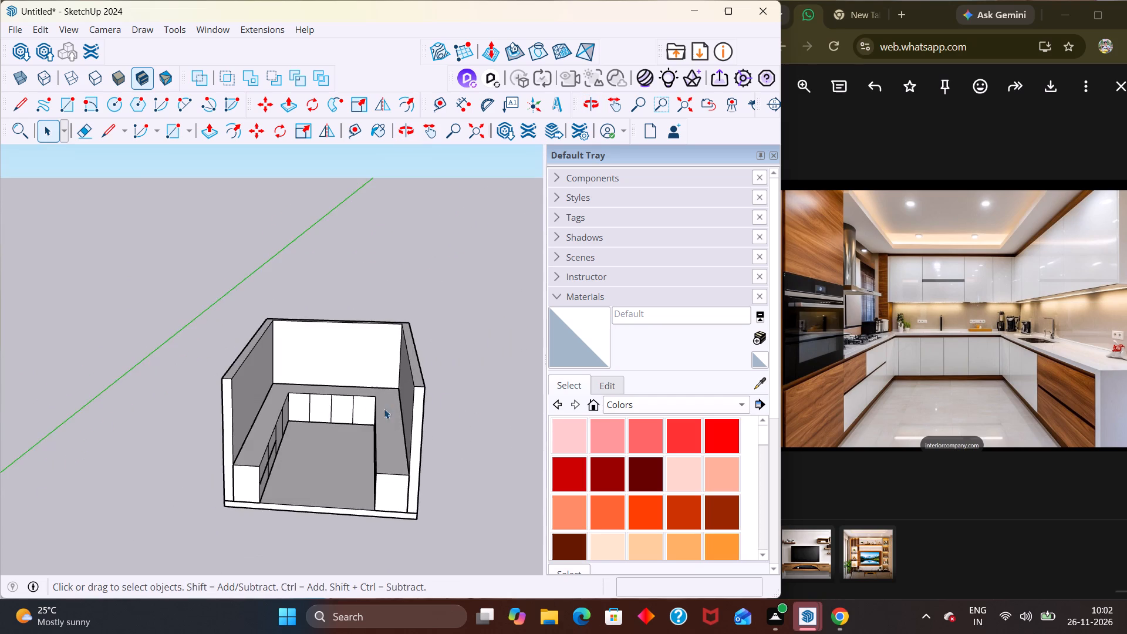
scroll(366, 422, up, 4)
middle_drag(363, 414, 360, 326)
middle_drag(315, 362, 346, 382)
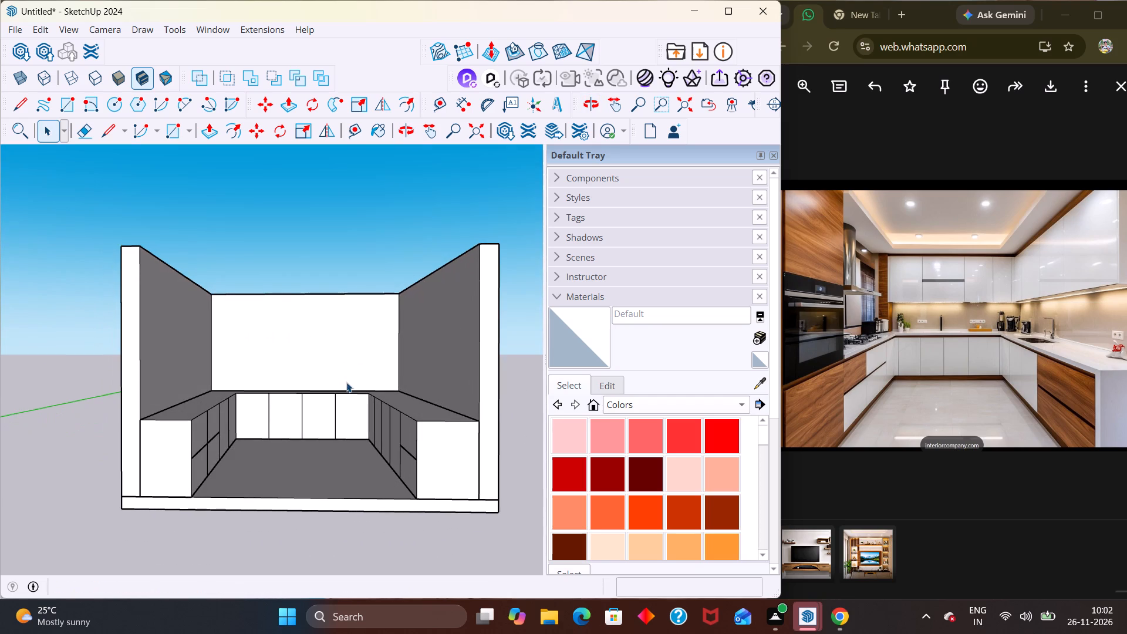
middle_drag(347, 375, 345, 439)
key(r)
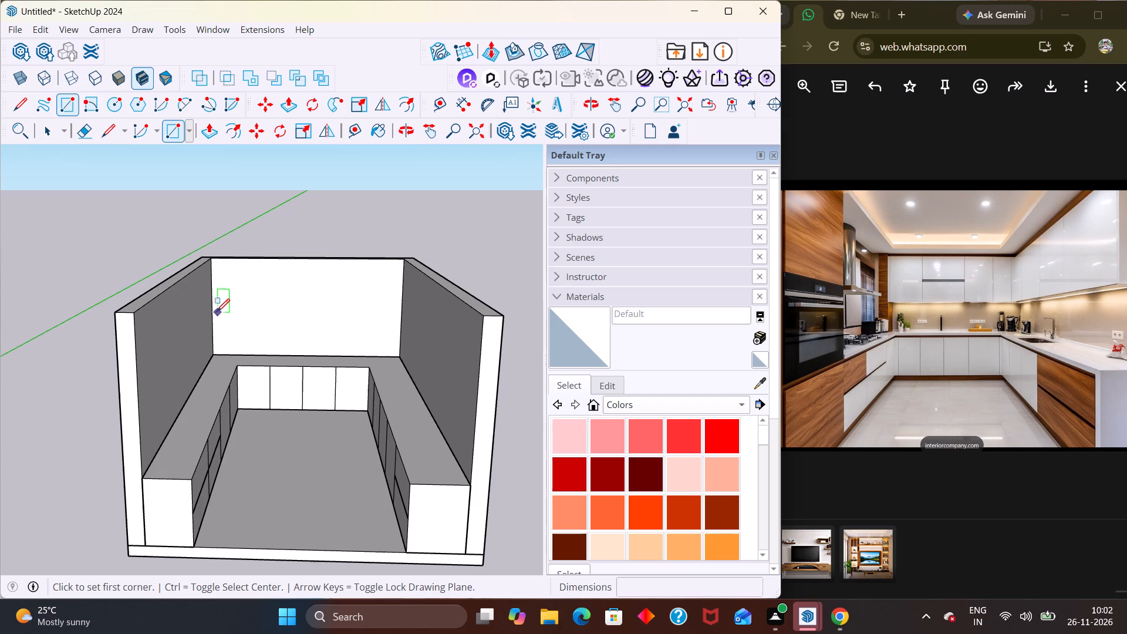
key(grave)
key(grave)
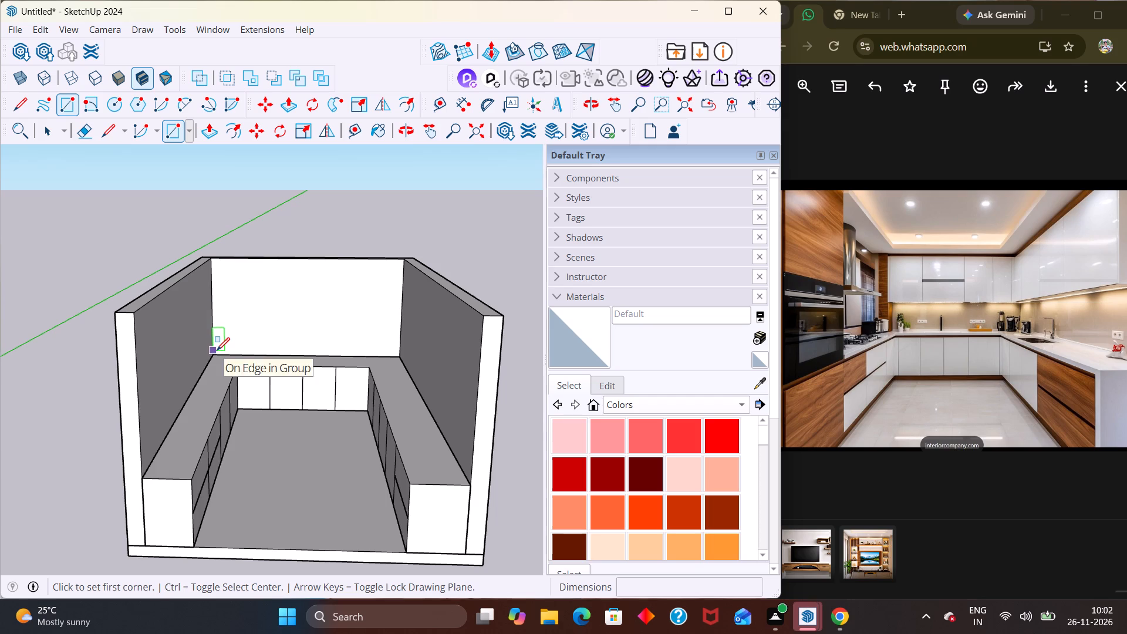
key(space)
Open the U-shaped base cabinet group nested inside the kitchen group for editing.
double_click(242, 358)
scroll(244, 356, up, 2)
scroll(244, 356, down, 1)
scroll(244, 356, up, 1)
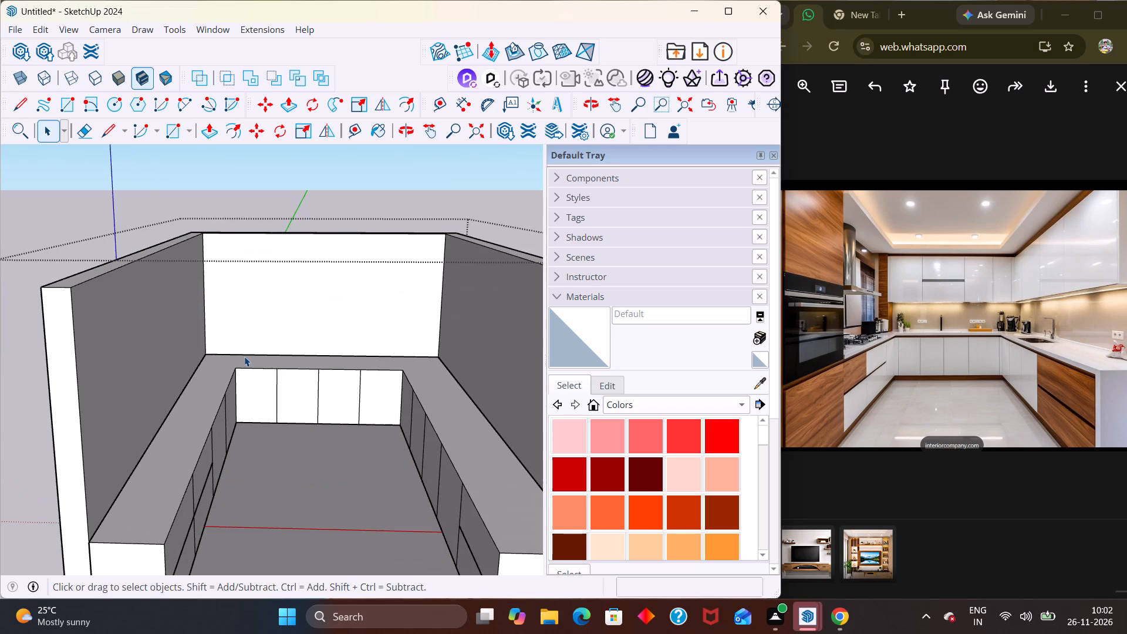
click(243, 353)
double_click(243, 353)
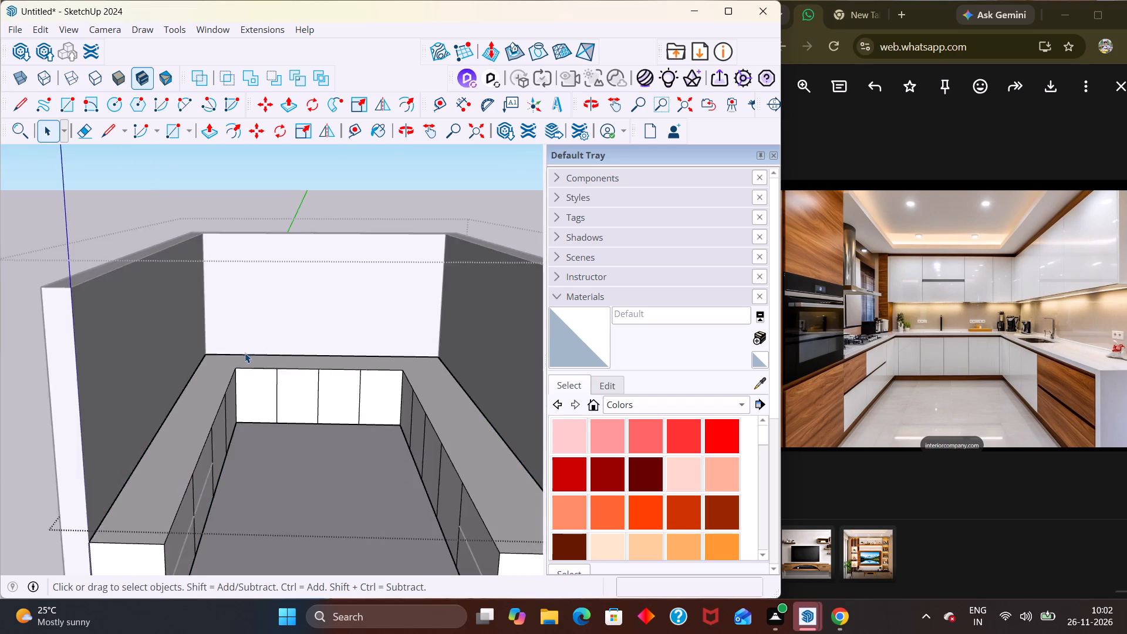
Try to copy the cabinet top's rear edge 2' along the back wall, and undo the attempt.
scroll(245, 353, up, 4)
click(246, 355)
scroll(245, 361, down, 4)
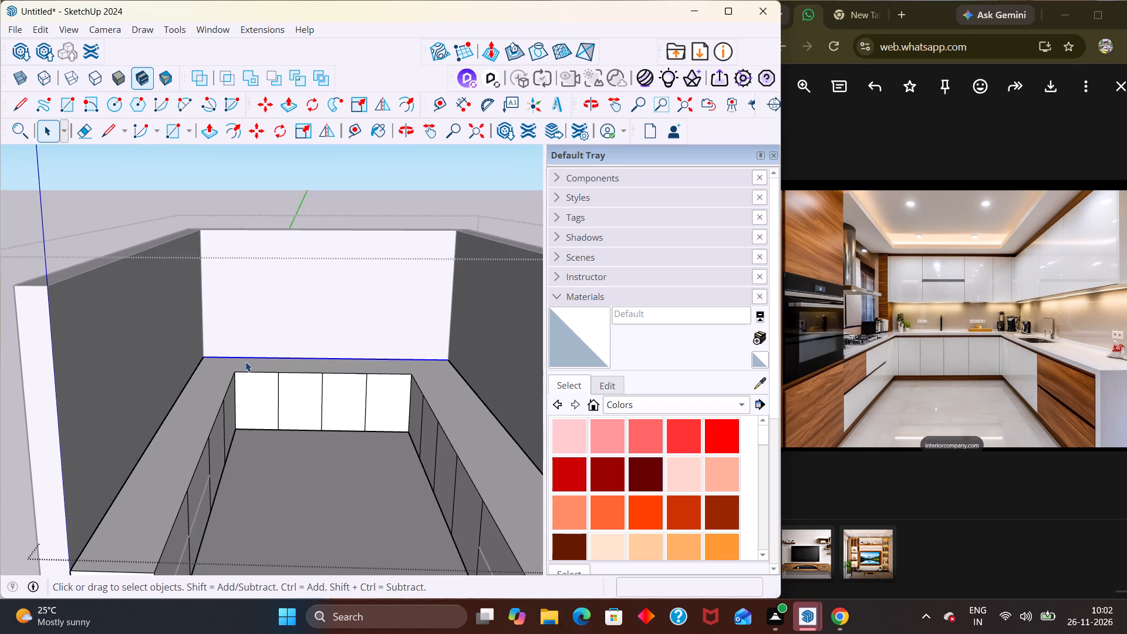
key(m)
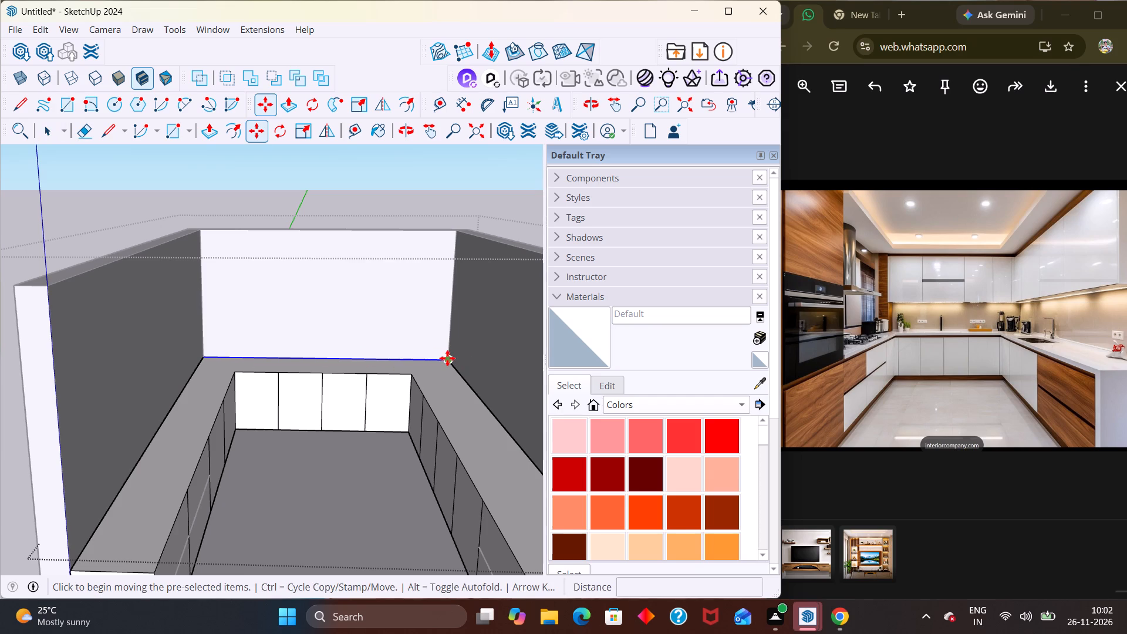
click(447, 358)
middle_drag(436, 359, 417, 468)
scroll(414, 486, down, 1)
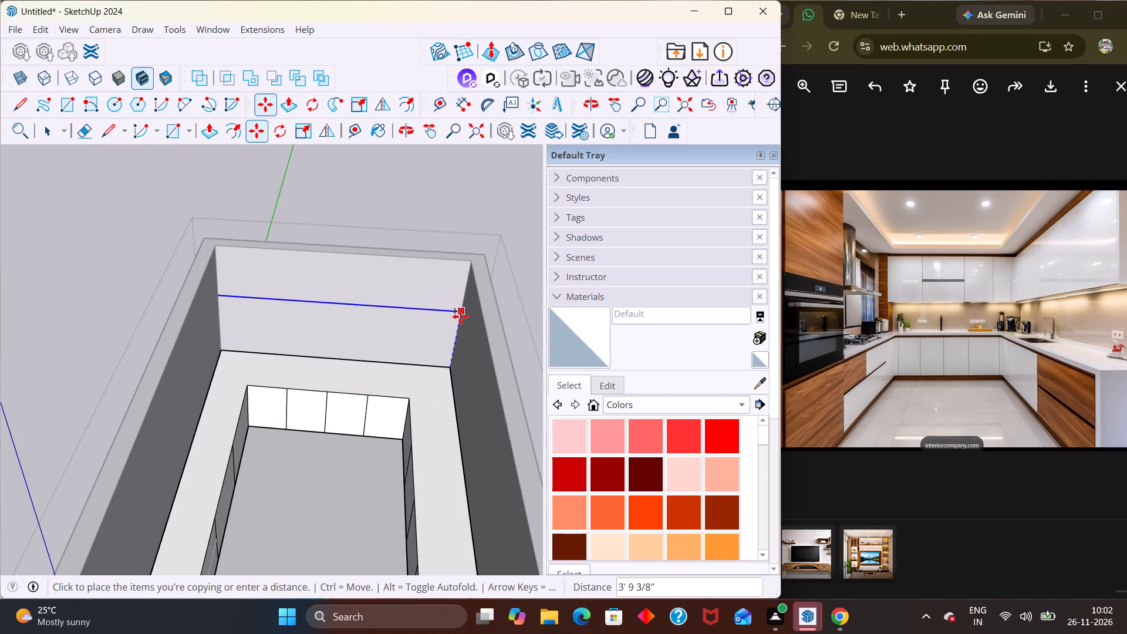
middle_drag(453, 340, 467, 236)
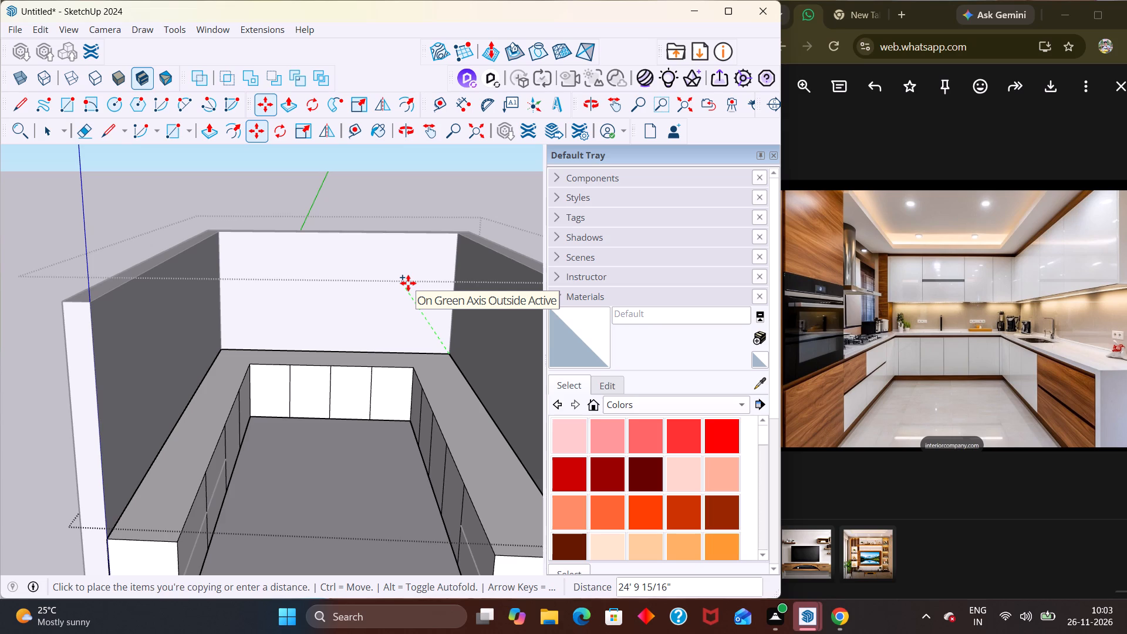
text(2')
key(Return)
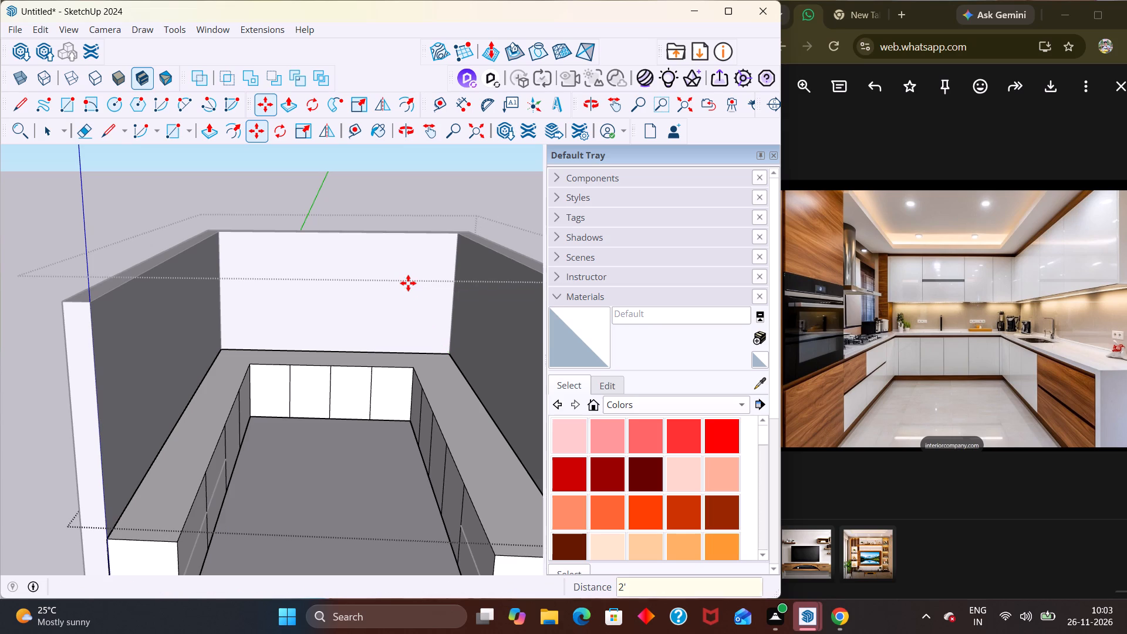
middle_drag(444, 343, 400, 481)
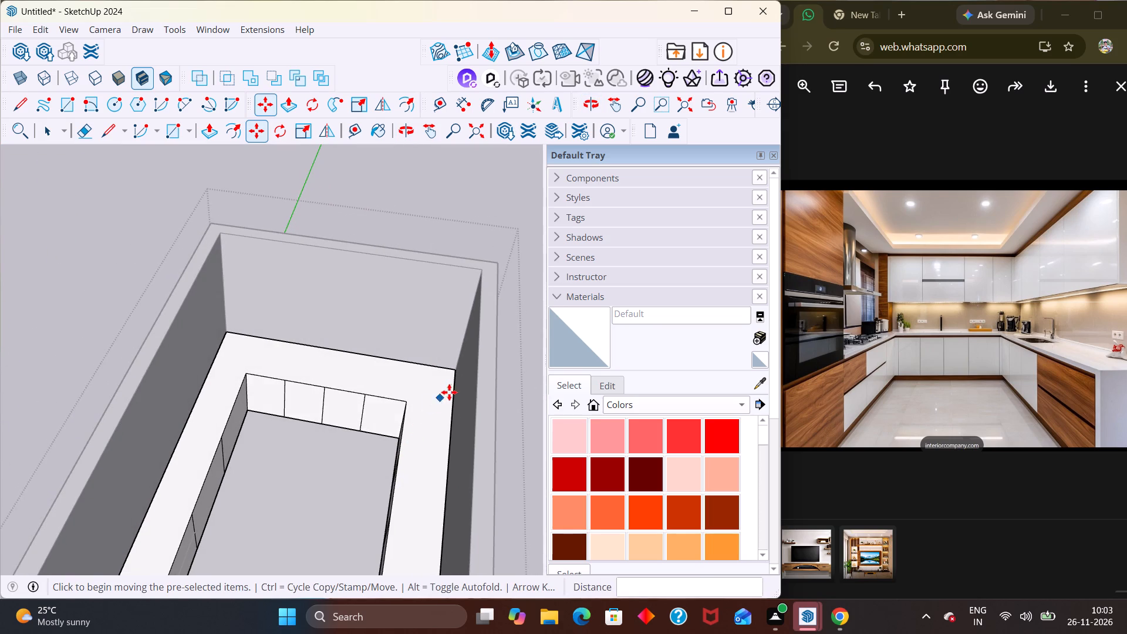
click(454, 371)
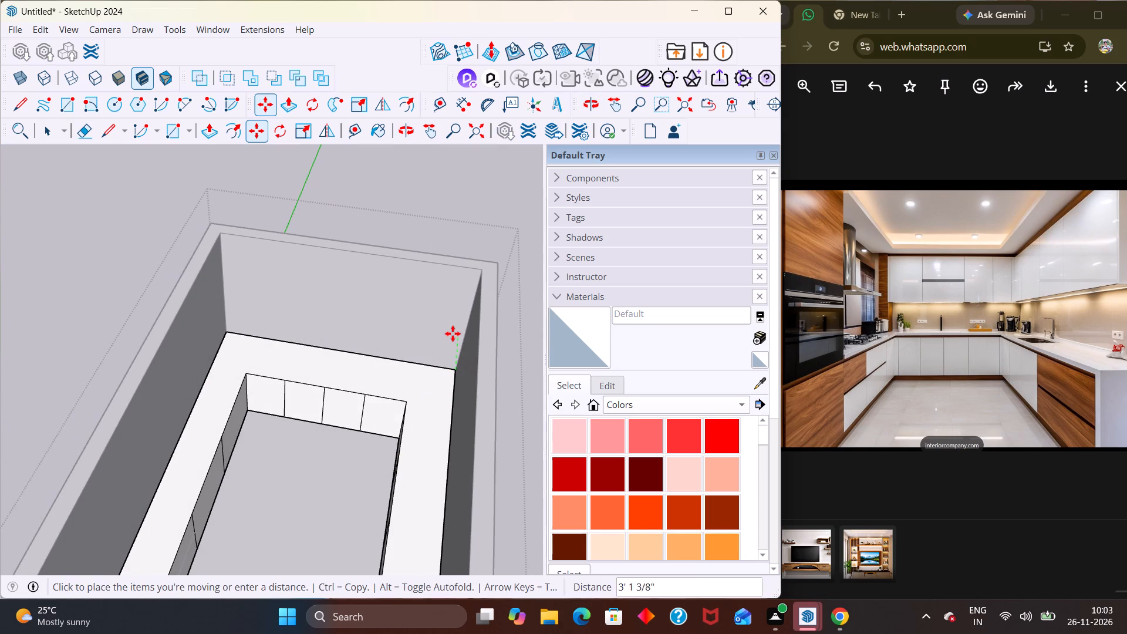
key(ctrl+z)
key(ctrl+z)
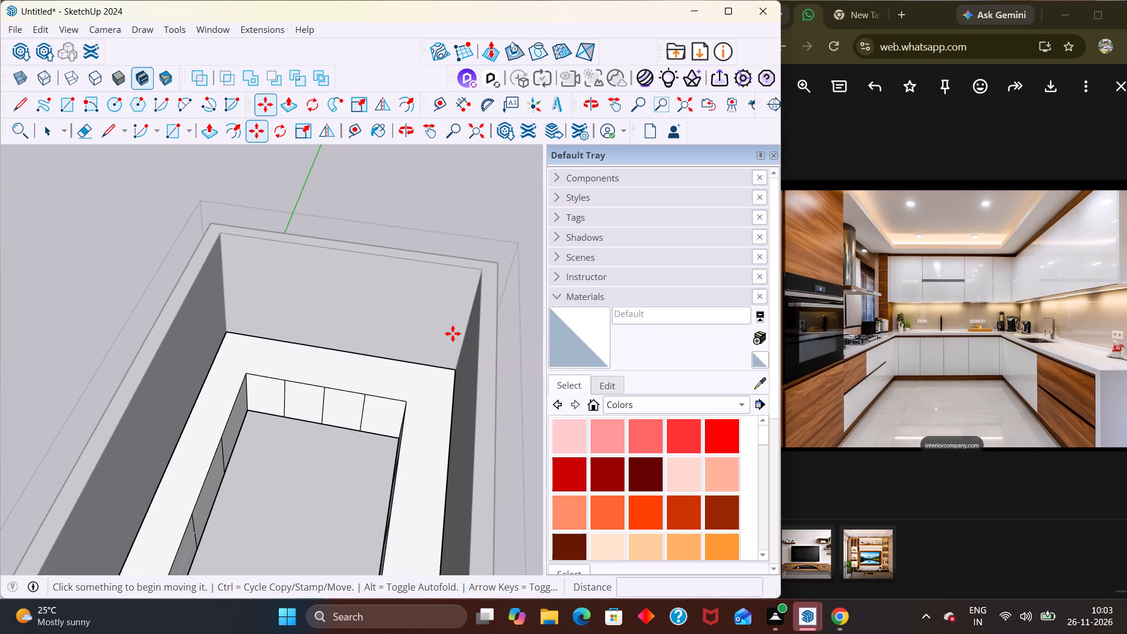
Copy the cabinet top's rear edge 2' straight up the back wall, and close the open groups.
key(ctrl+space)
key(Escape)
key(space)
click(411, 362)
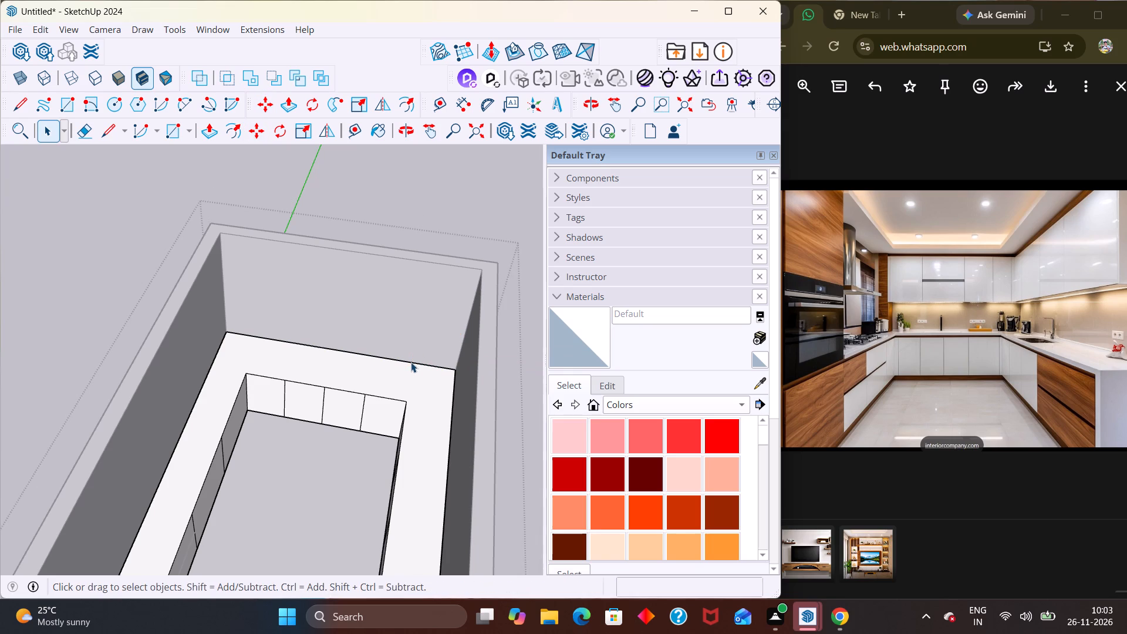
key(m)
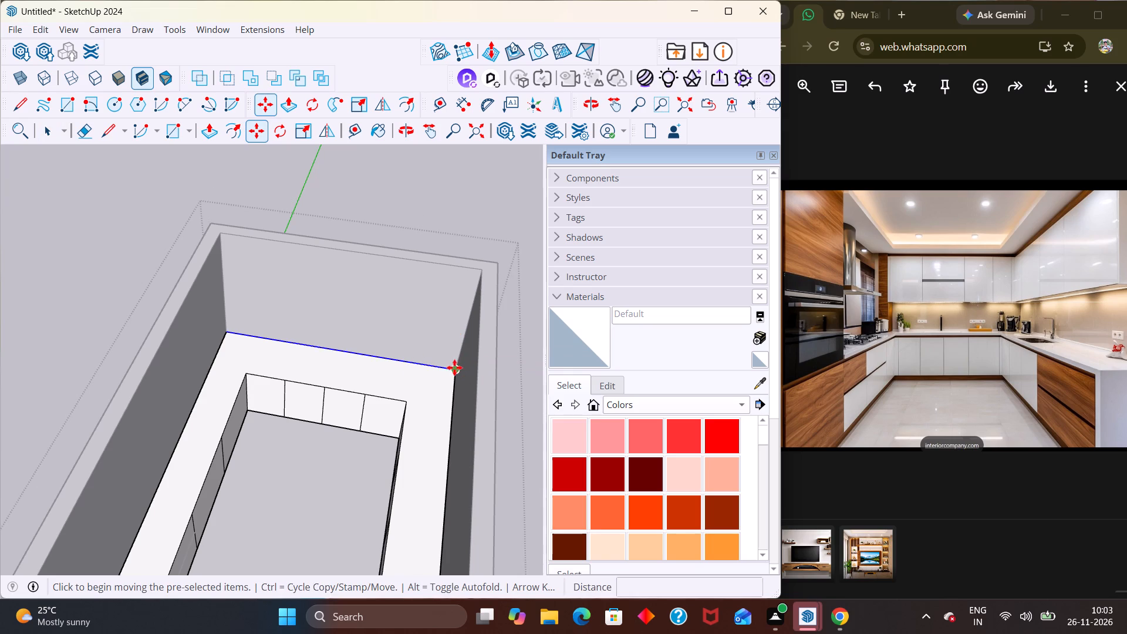
click(453, 369)
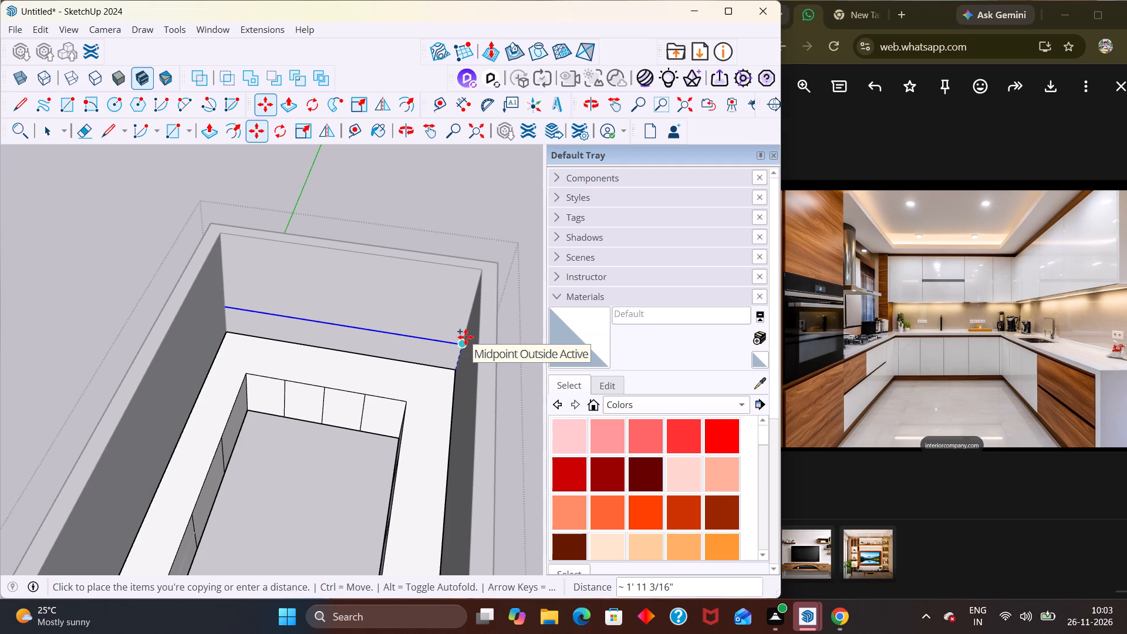
text(2')
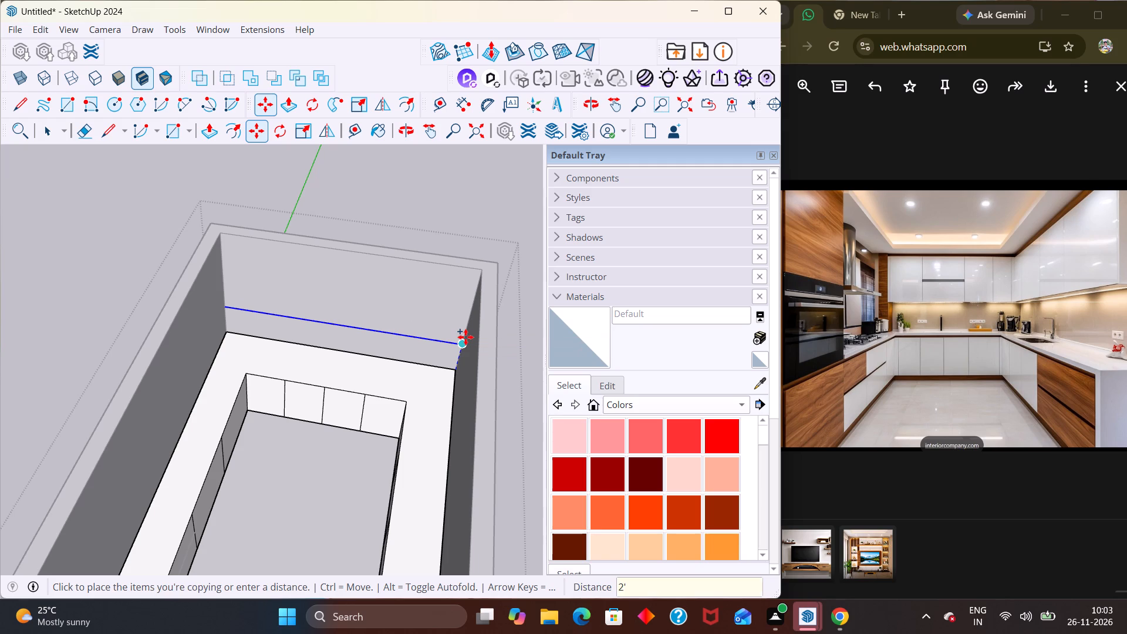
key(Return)
key(space)
scroll(465, 337, down, 3)
click(463, 244)
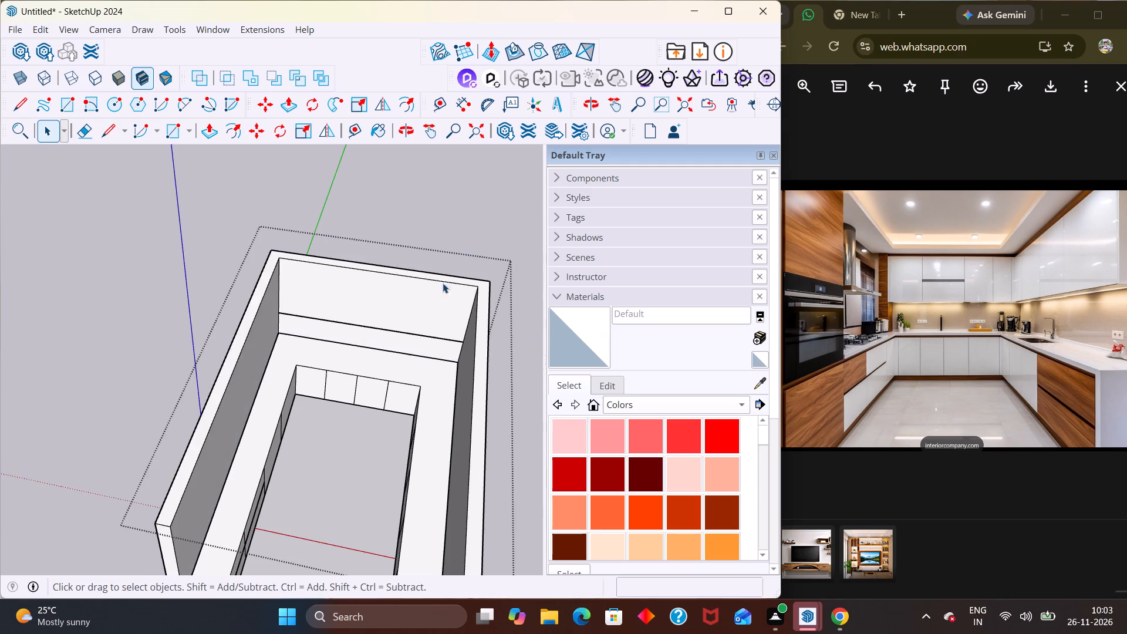
middle_drag(436, 329, 480, 151)
click(365, 216)
Examine the copied line on the back wall above the cabinet top from the open end.
middle_drag(371, 316, 350, 295)
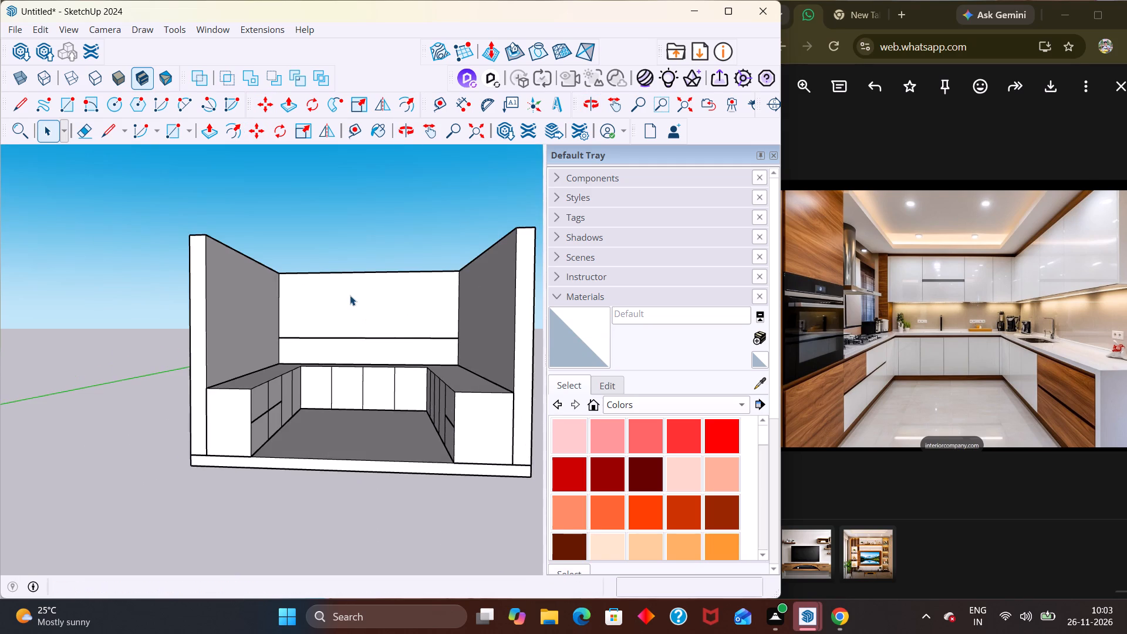
scroll(350, 295, up, 1)
middle_drag(350, 329, 360, 383)
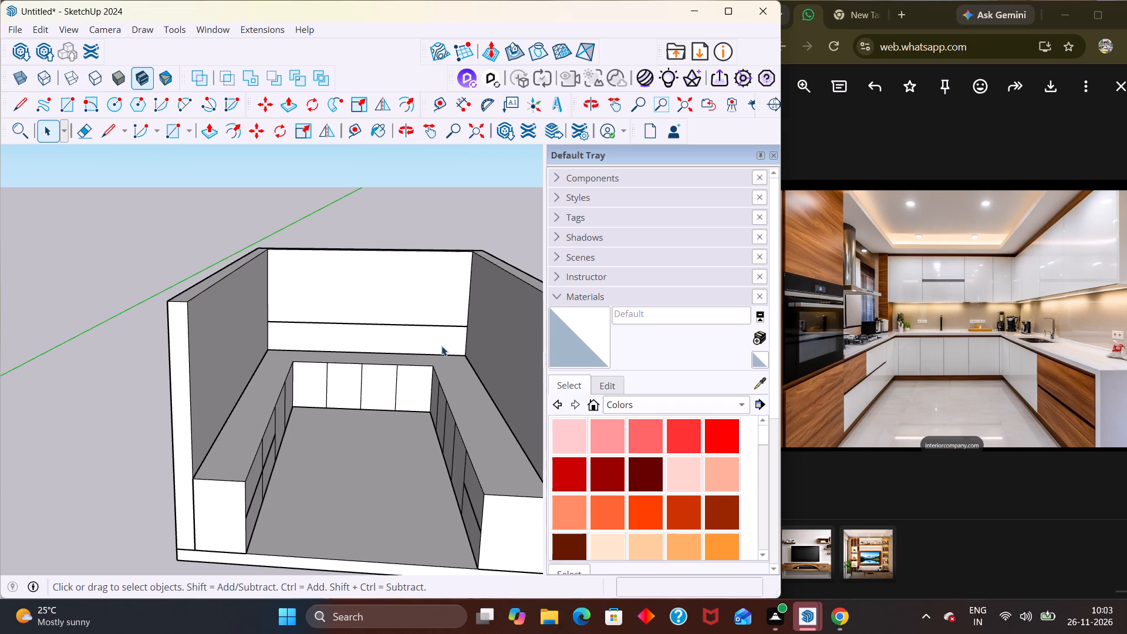
middle_drag(394, 383, 382, 221)
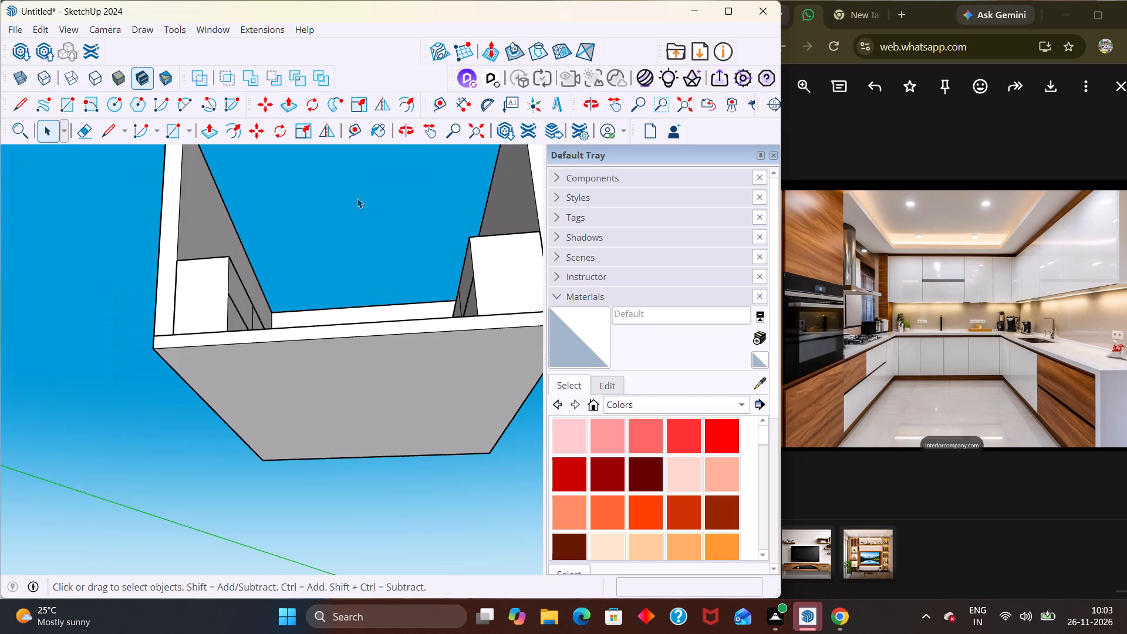
scroll(334, 136, up, 3)
middle_drag(404, 128, 402, 376)
middle_drag(454, 173, 421, 298)
scroll(420, 213, up, 3)
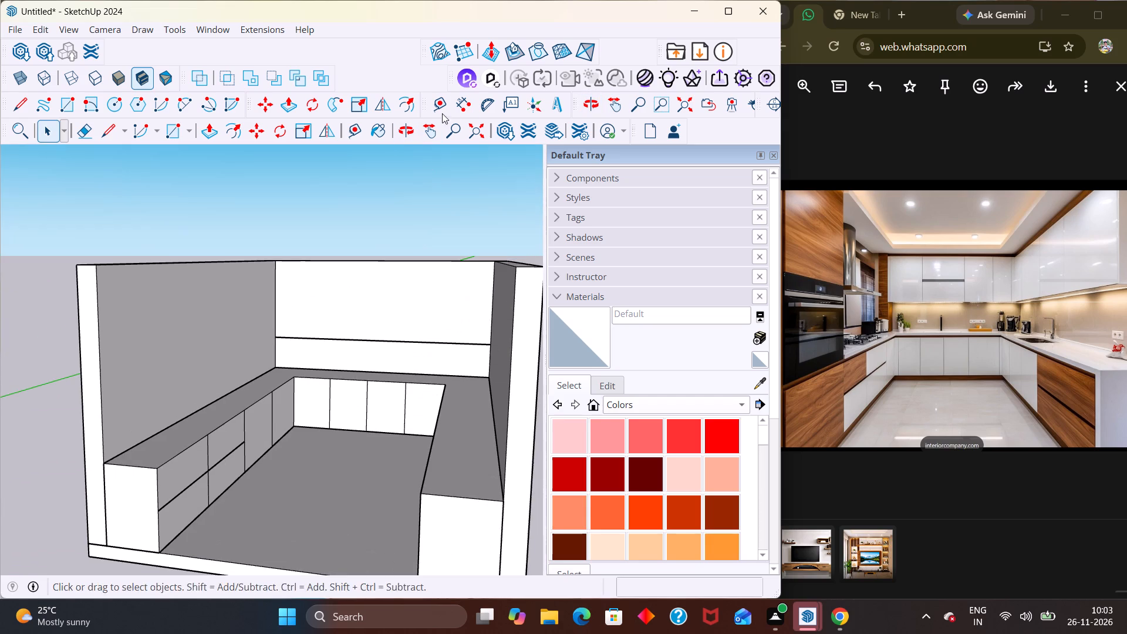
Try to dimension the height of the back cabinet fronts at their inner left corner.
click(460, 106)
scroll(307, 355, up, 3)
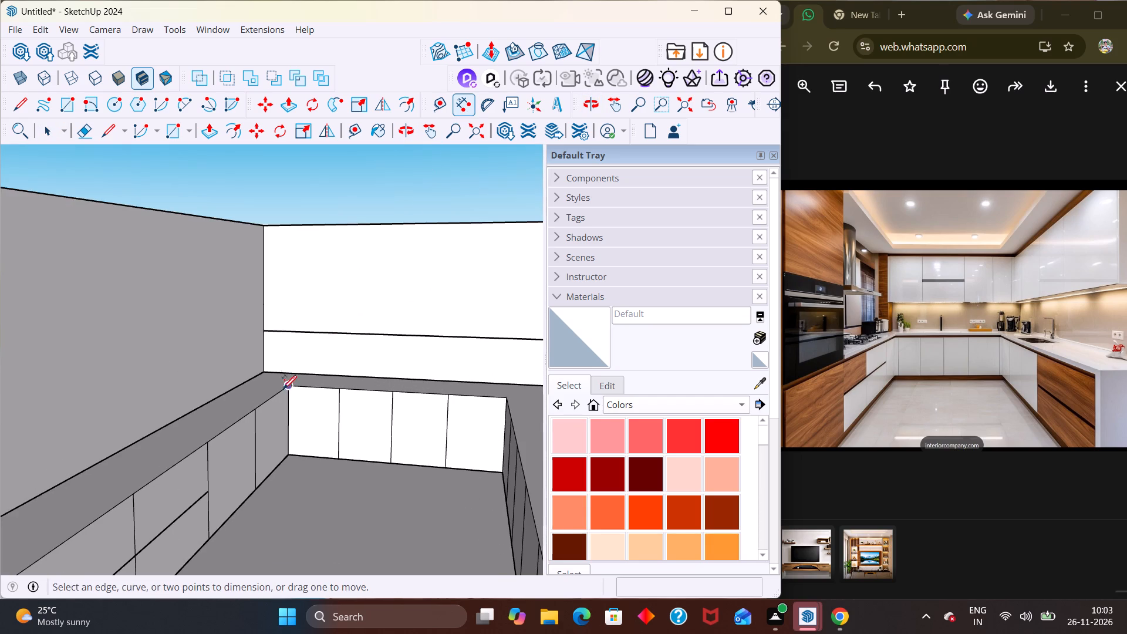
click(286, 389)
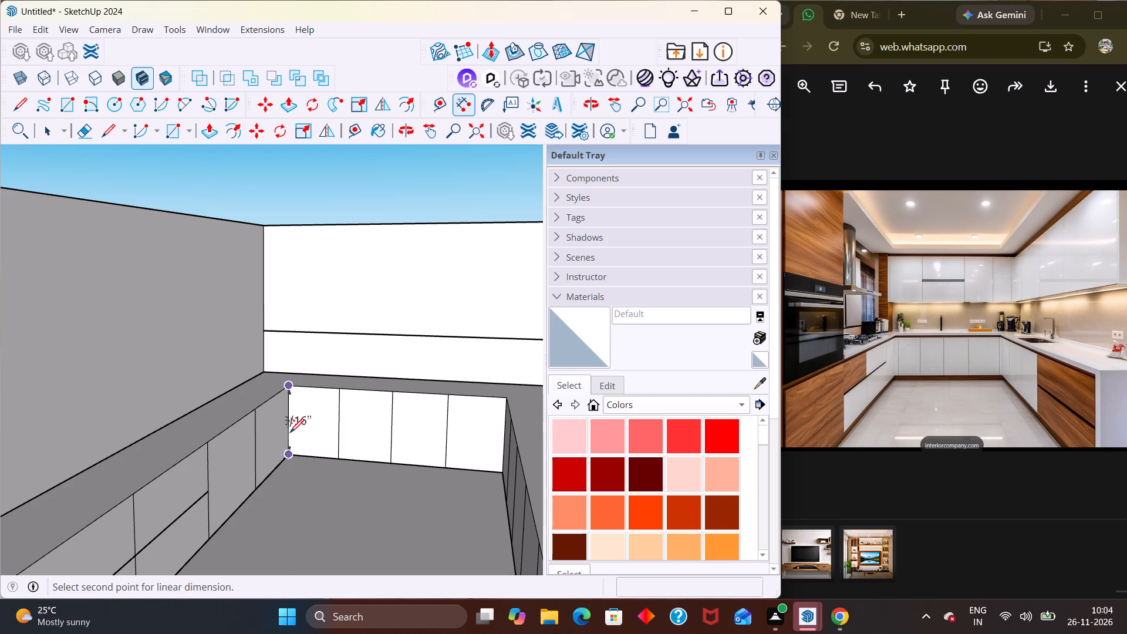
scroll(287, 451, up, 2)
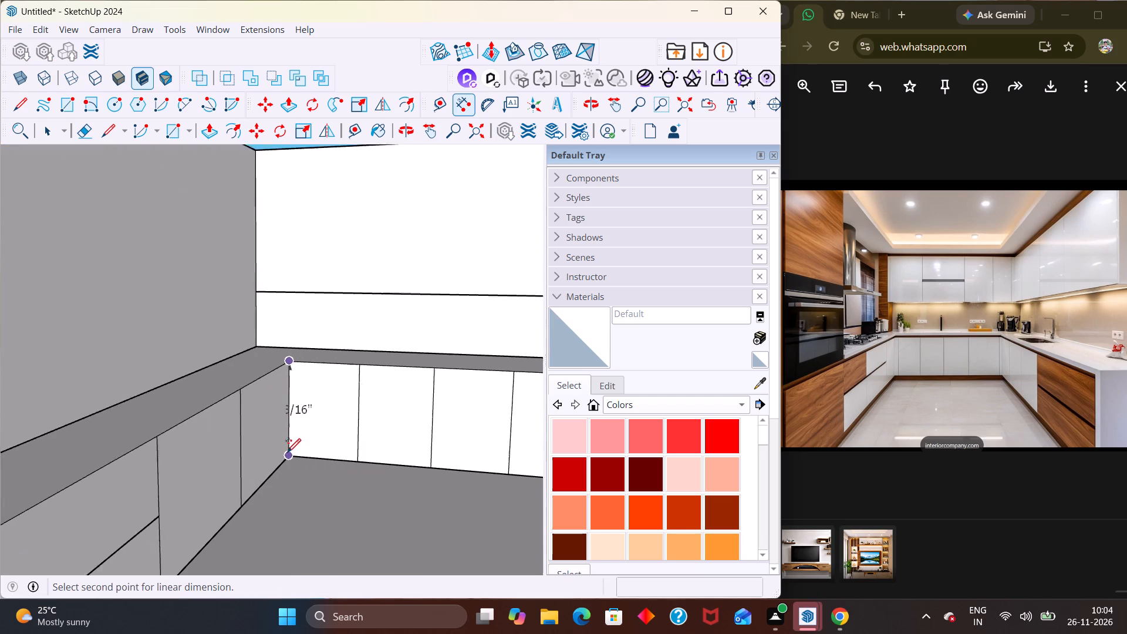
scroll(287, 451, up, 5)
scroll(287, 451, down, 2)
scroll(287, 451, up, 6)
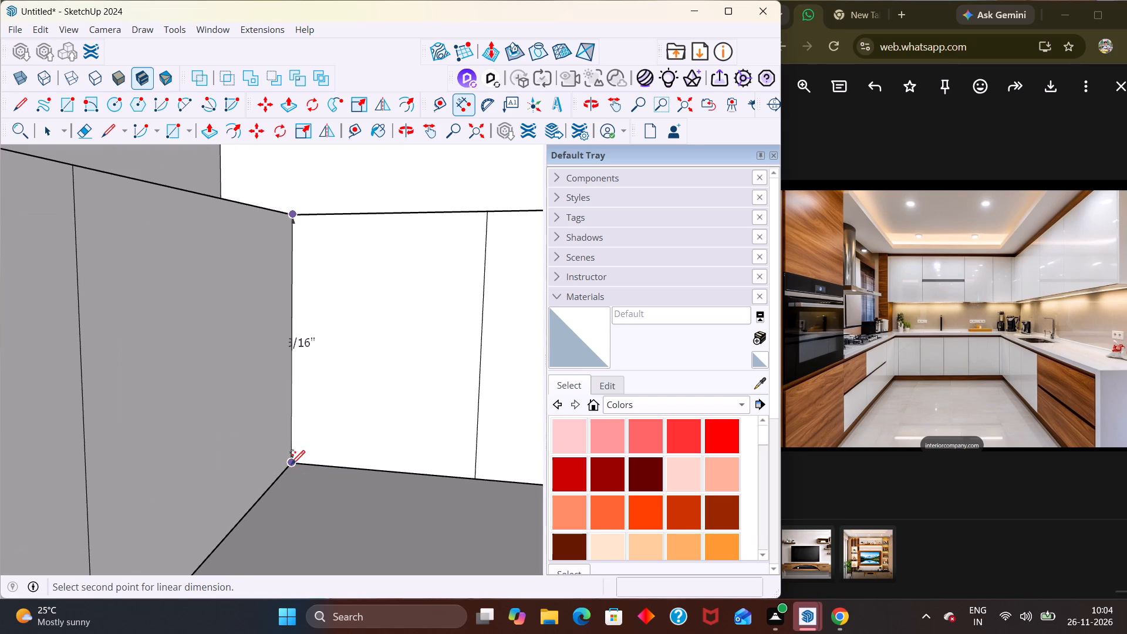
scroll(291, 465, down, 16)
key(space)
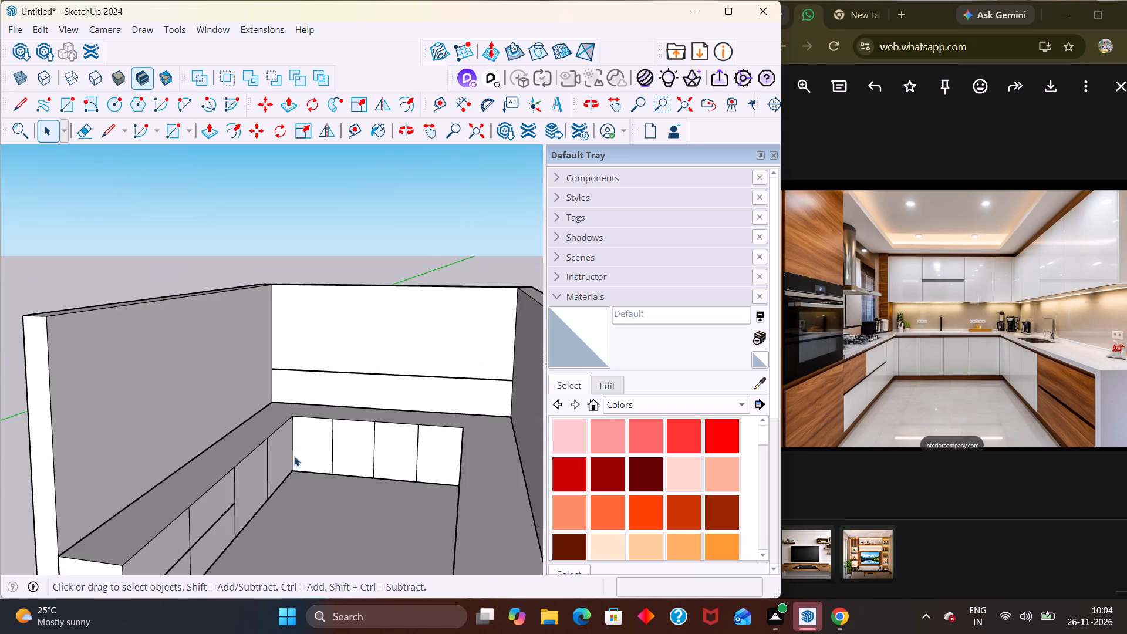
Open the wall group and place a guide 3'6" above the copied line on the back wall.
scroll(294, 456, down, 6)
click(406, 238)
scroll(330, 351, up, 8)
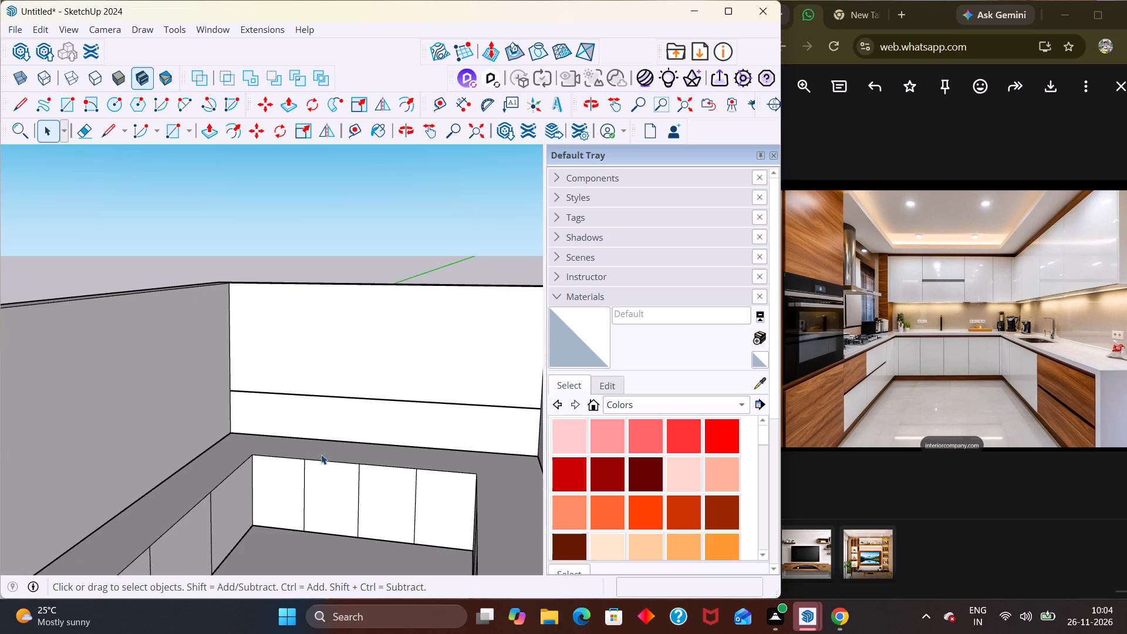
click(352, 397)
double_click(367, 345)
click(340, 429)
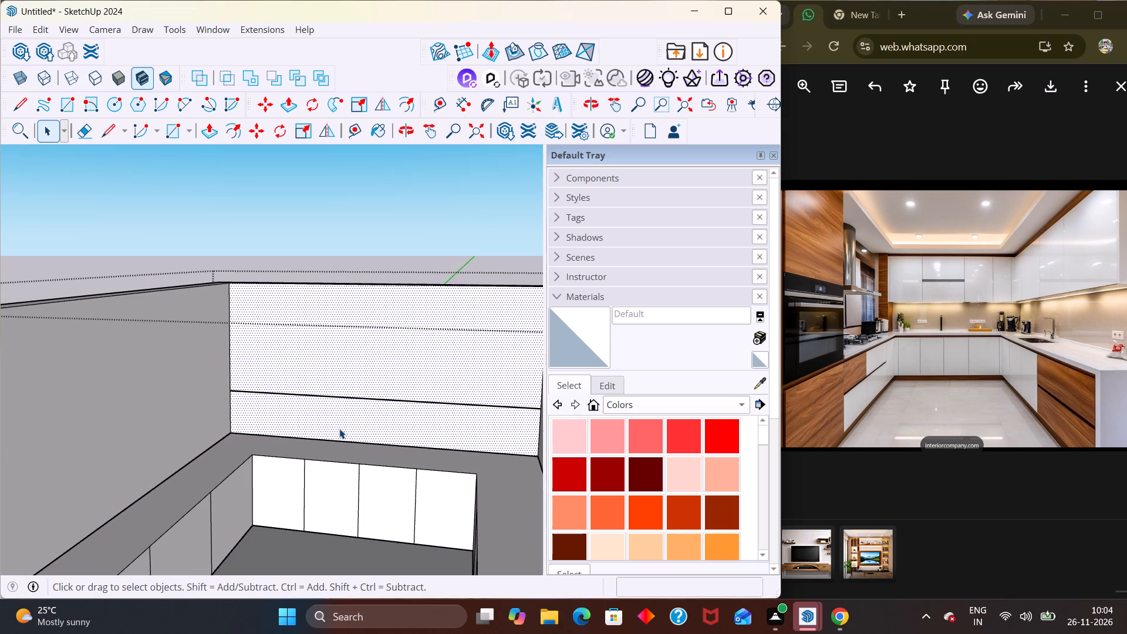
click(329, 251)
double_click(311, 467)
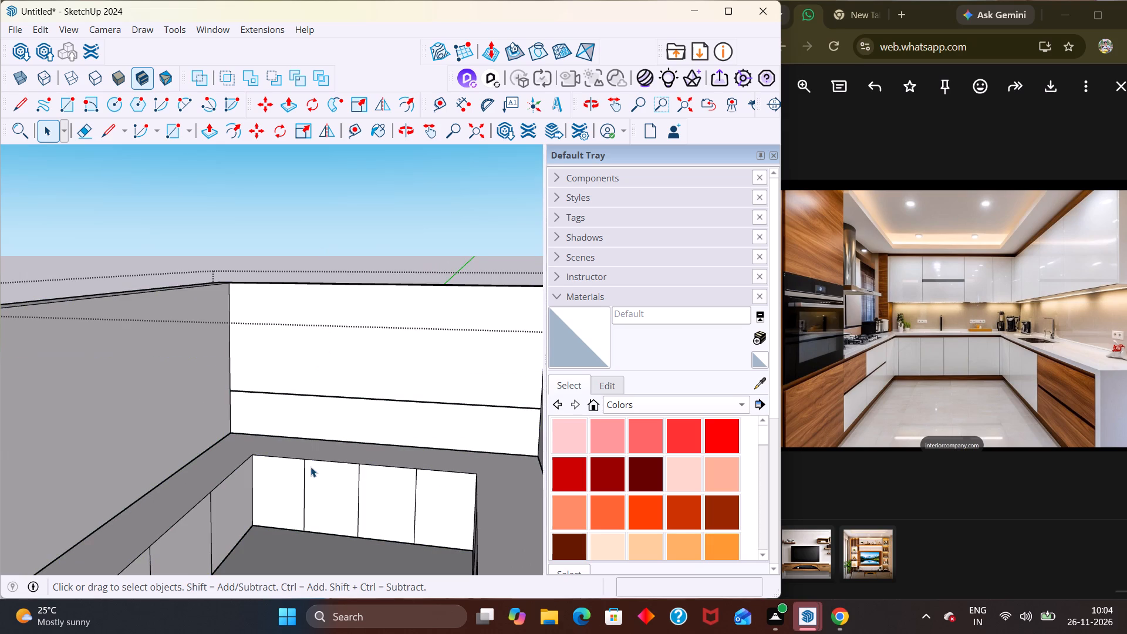
click(441, 113)
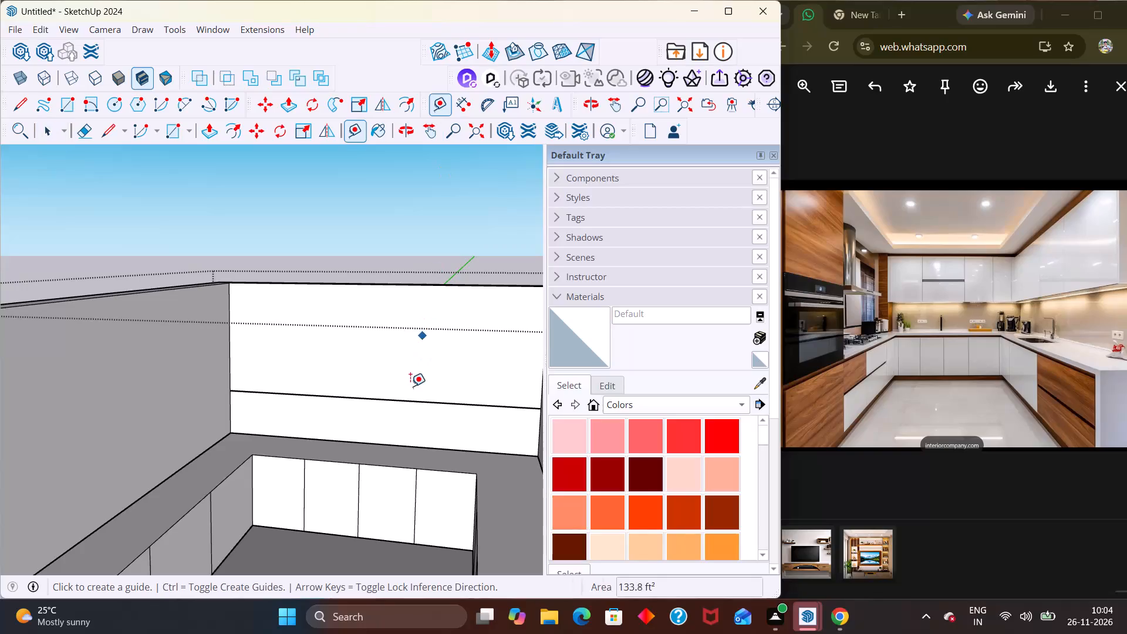
click(390, 399)
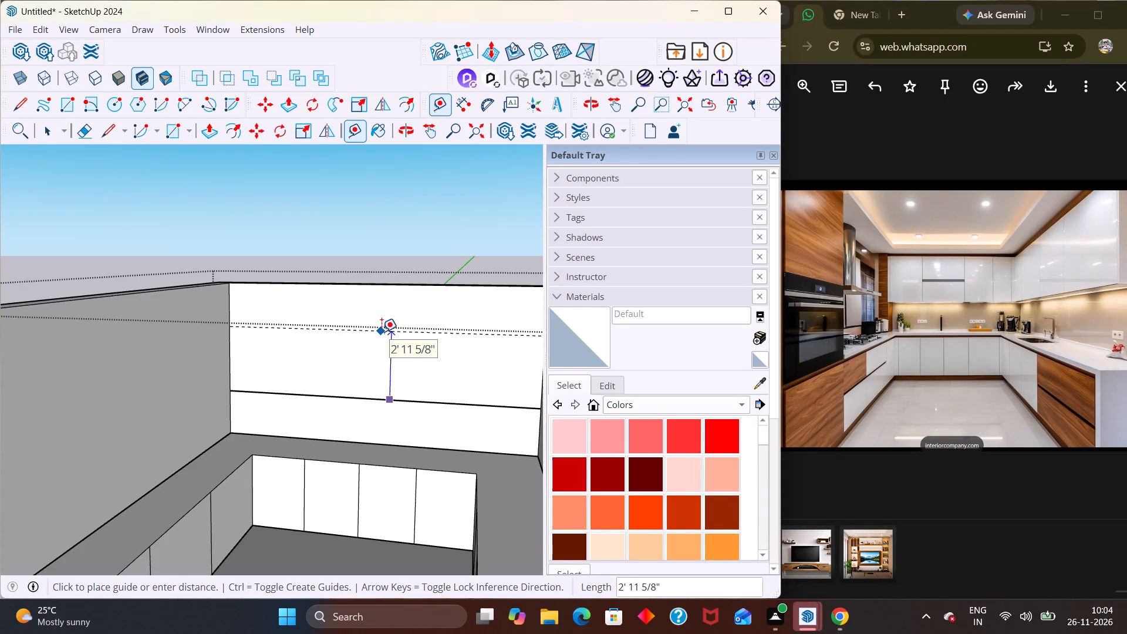
text(3'6")
key(Return)
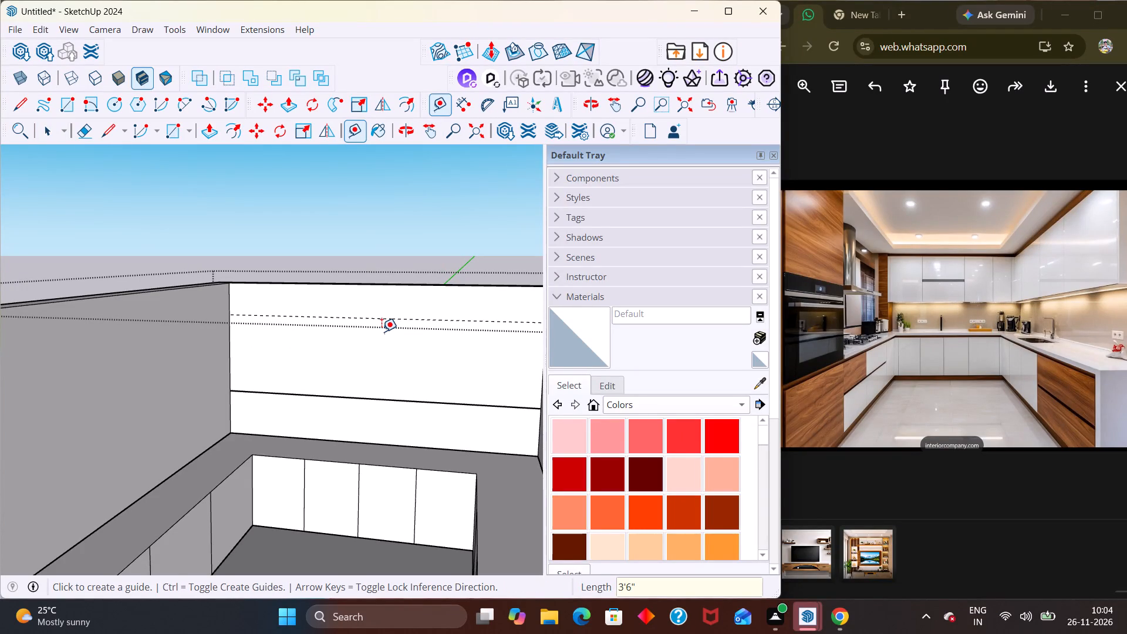
key(space)
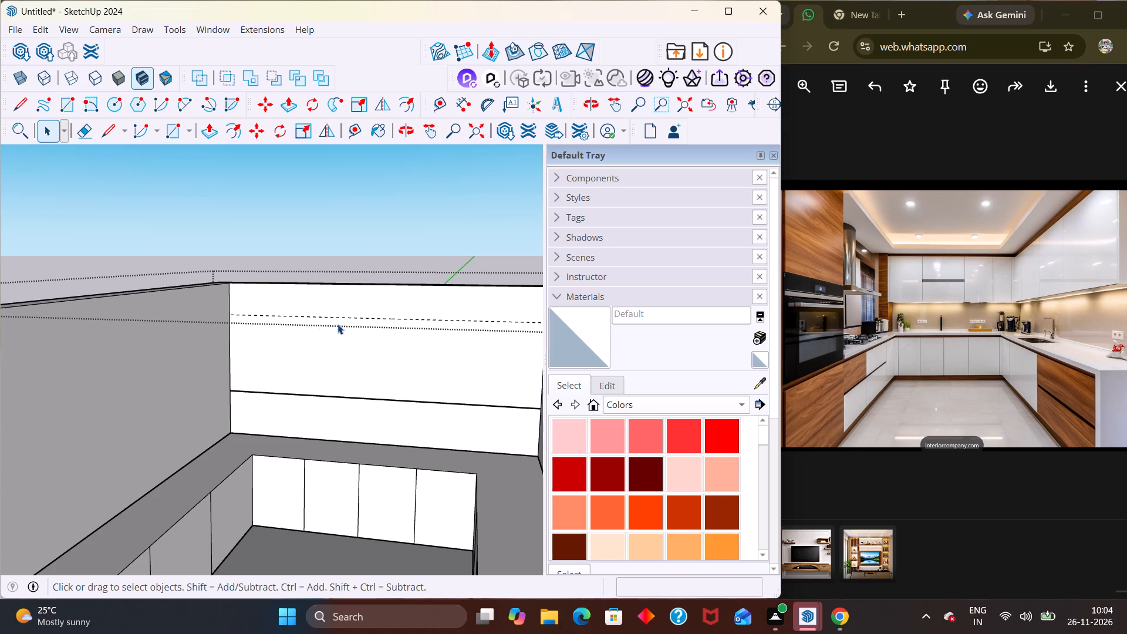
Draw a line about 13' 5" long along the guide, from corner to corner across the back wall.
key(l)
click(228, 315)
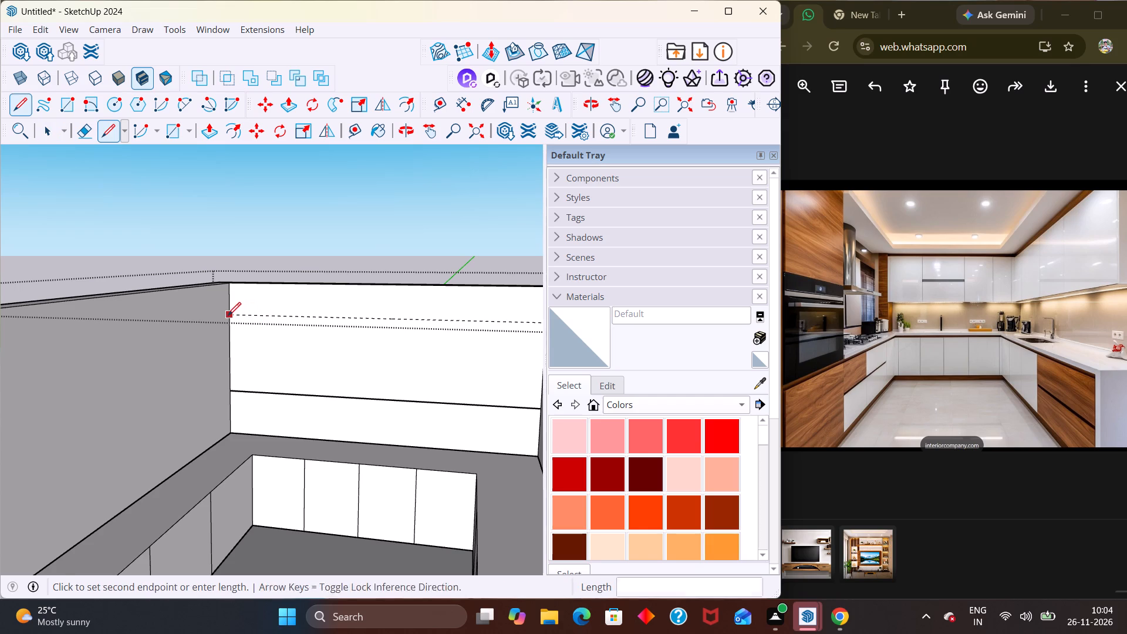
scroll(241, 324, down, 6)
middle_drag(361, 322, 527, 325)
scroll(390, 307, up, 4)
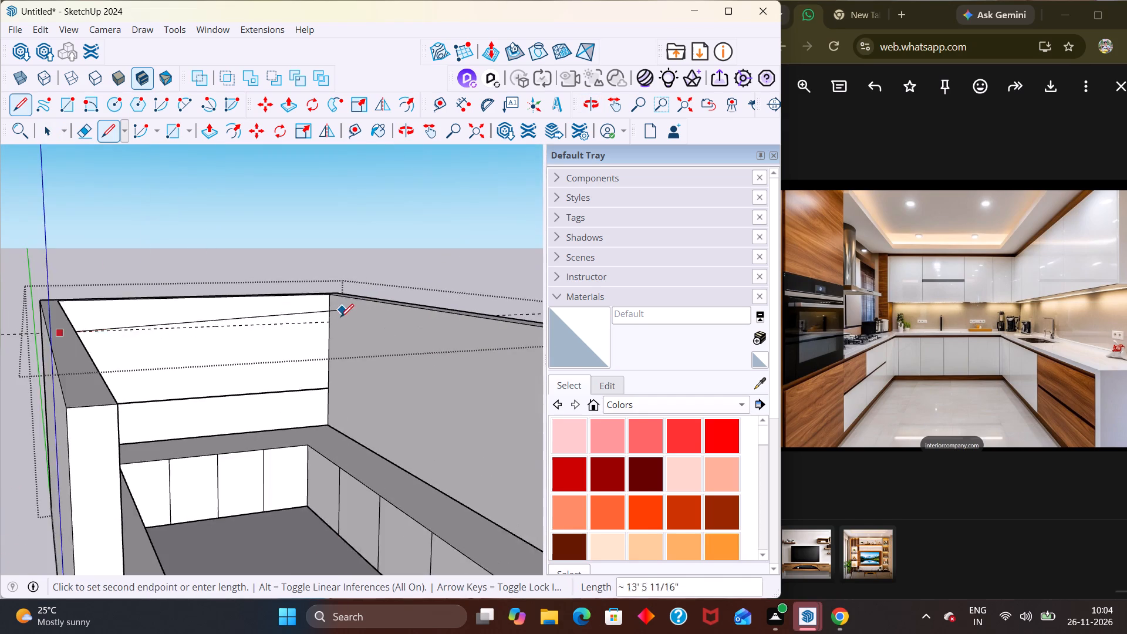
scroll(340, 317, up, 3)
click(329, 322)
Draw a level line about 21' 11" long from the upper line's corner end along the right-hand side wall to its open end.
click(328, 322)
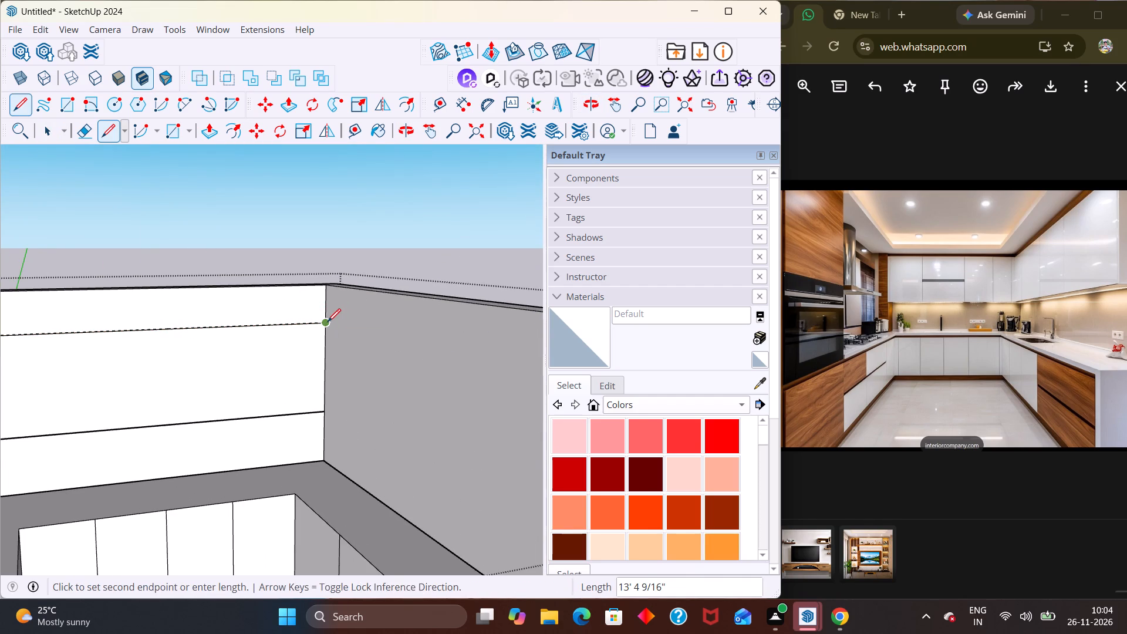
scroll(328, 322, down, 7)
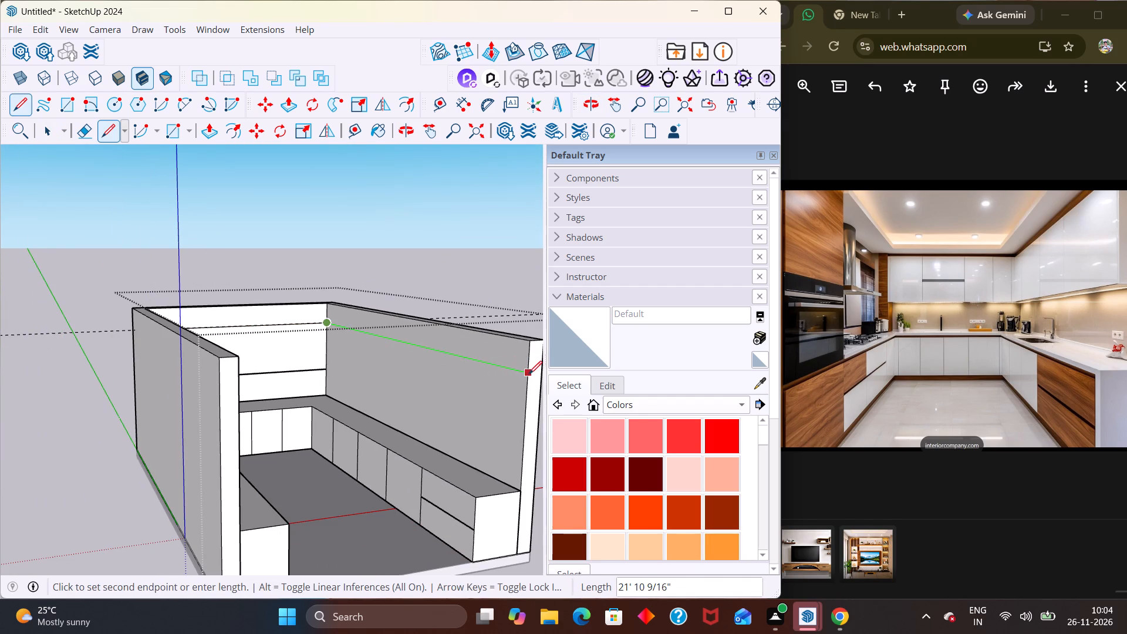
click(529, 374)
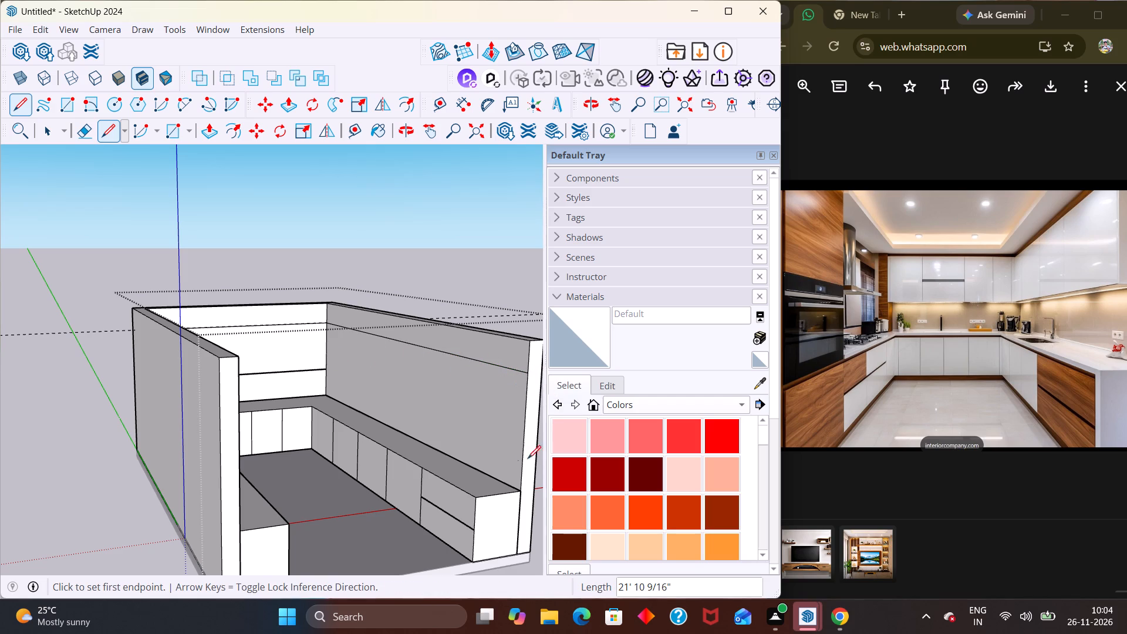
Draw a parallel line about 21' 11" long along the same side wall, starting from the lower back-wall line's corner end.
click(322, 369)
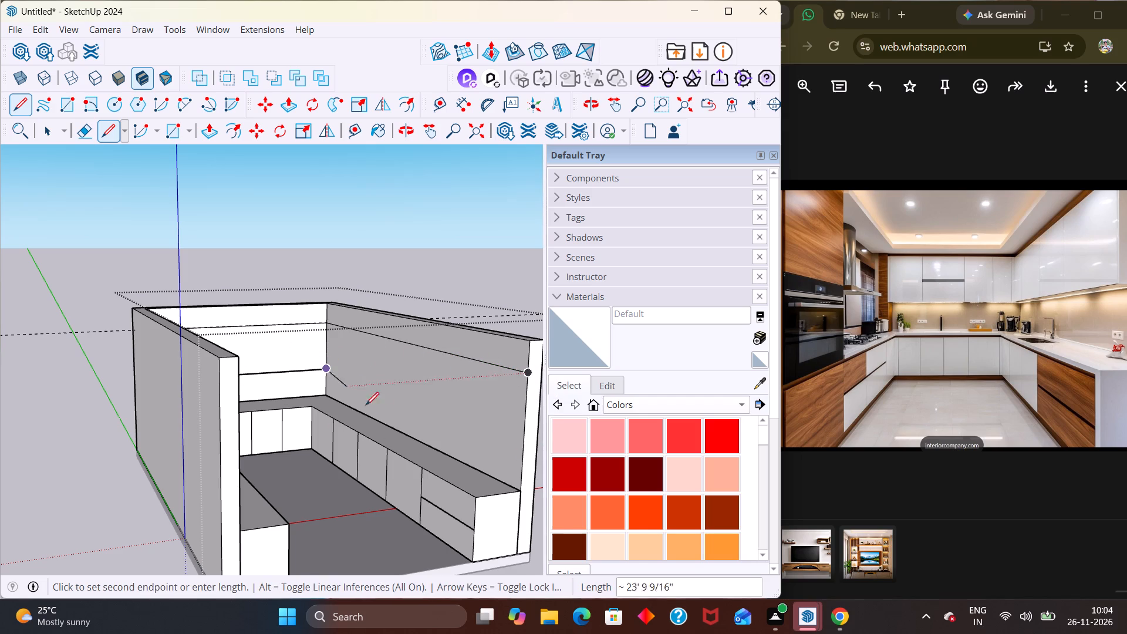
click(524, 447)
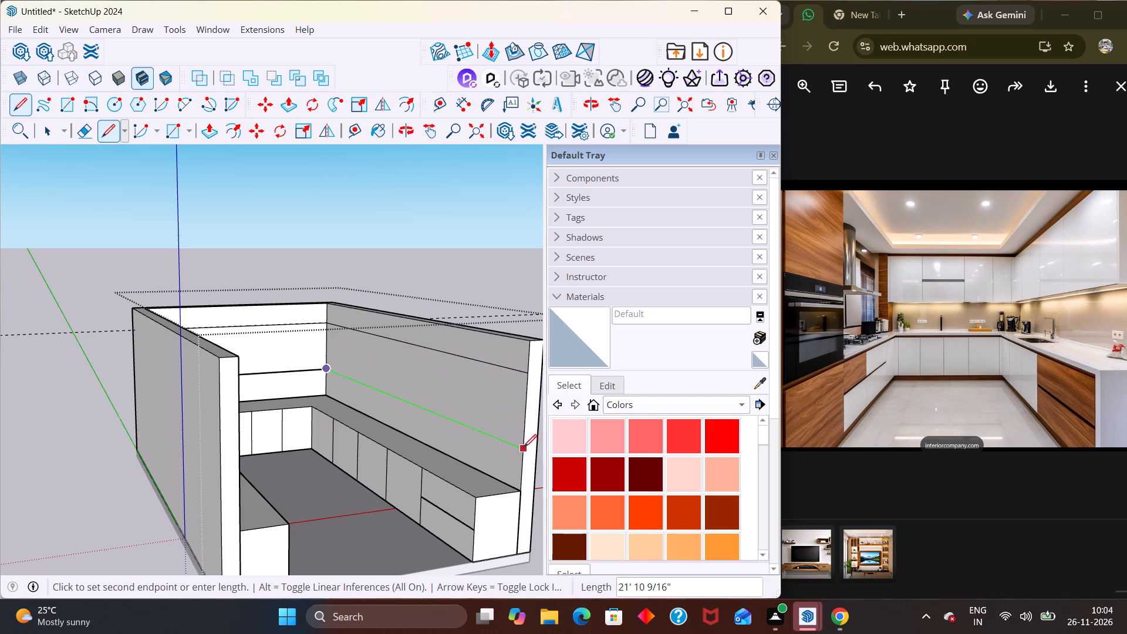
scroll(377, 399, down, 5)
middle_drag(299, 406, 147, 397)
scroll(244, 369, up, 7)
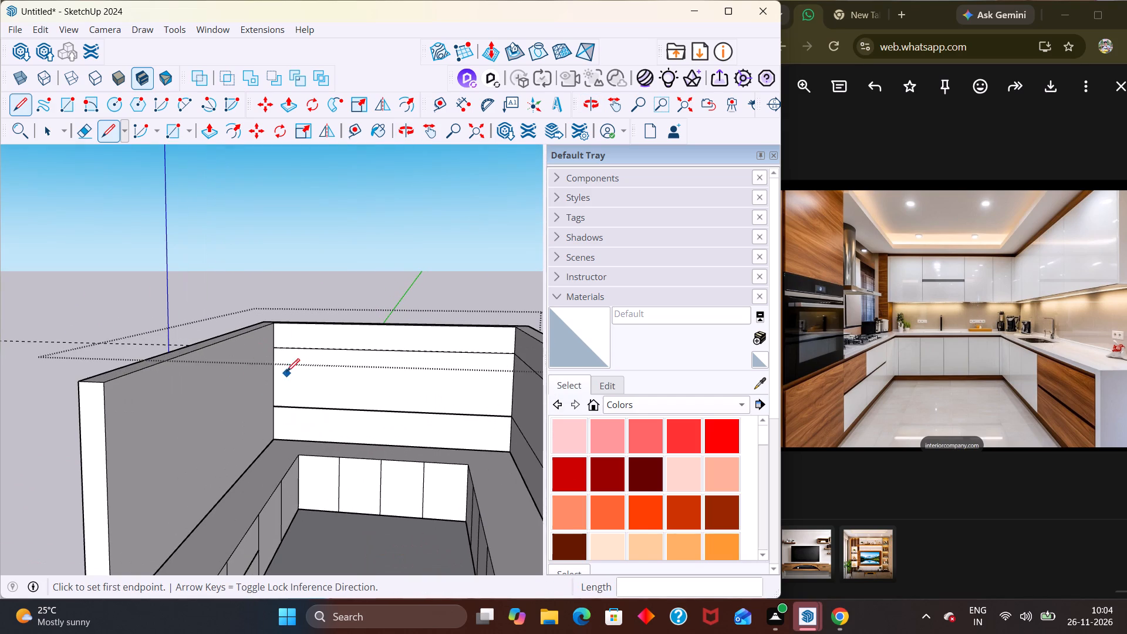
Close the wall group and delete all guides from the model.
key(space)
scroll(357, 339, down, 6)
click(386, 270)
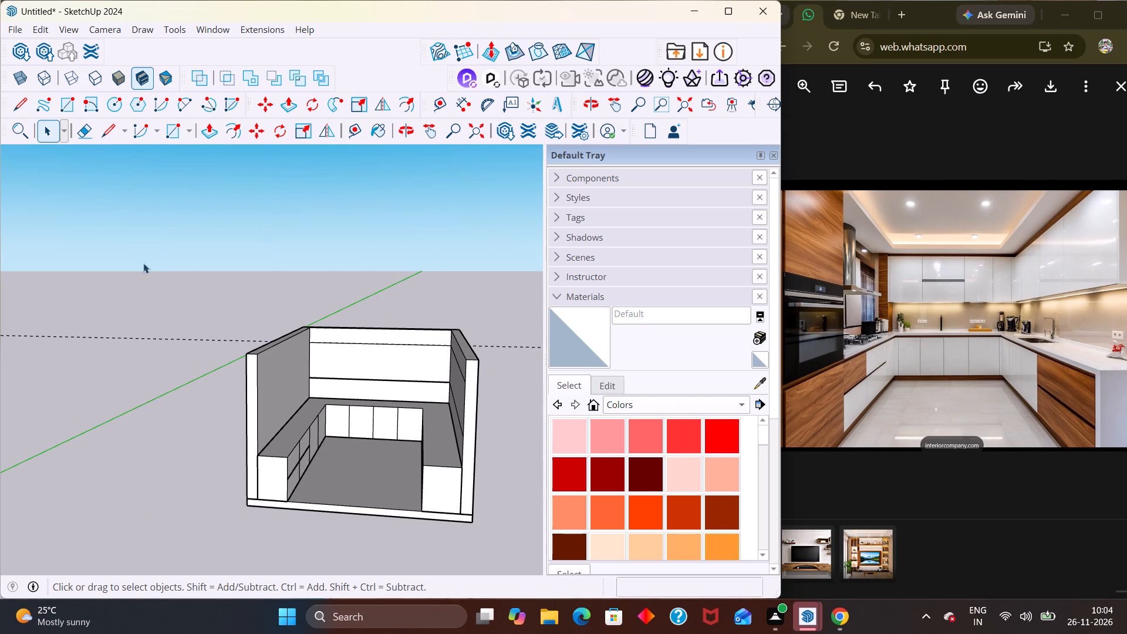
click(515, 343)
drag(517, 356, 493, 288)
scroll(264, 357, down, 2)
scroll(298, 358, up, 2)
scroll(312, 357, down, 1)
key(Escape)
drag(448, 286, 454, 285)
click(39, 32)
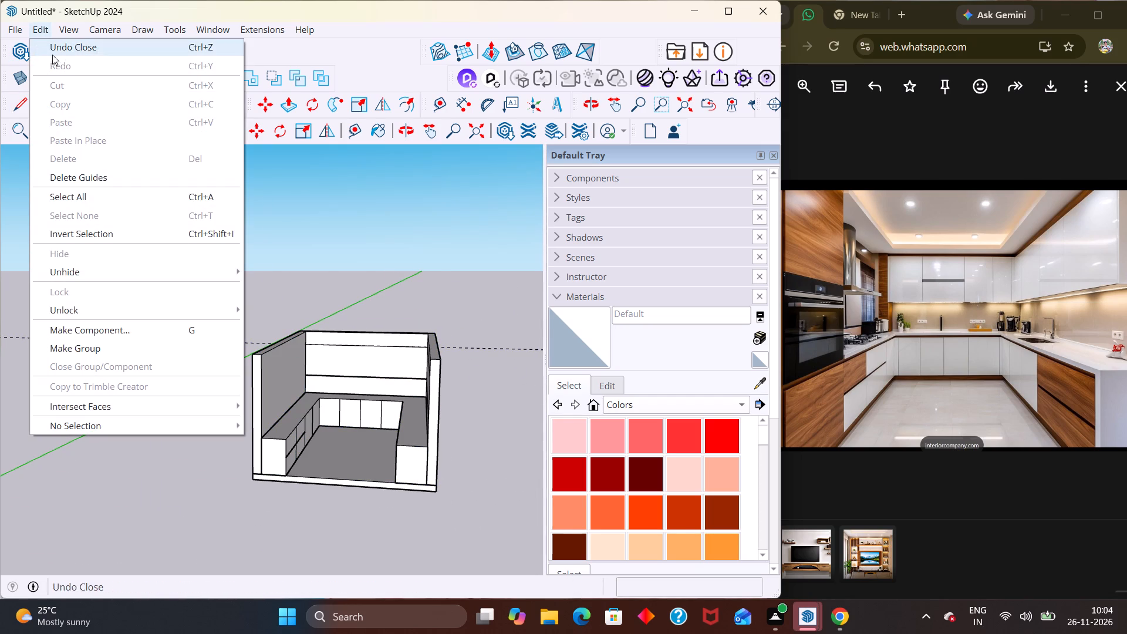
click(109, 178)
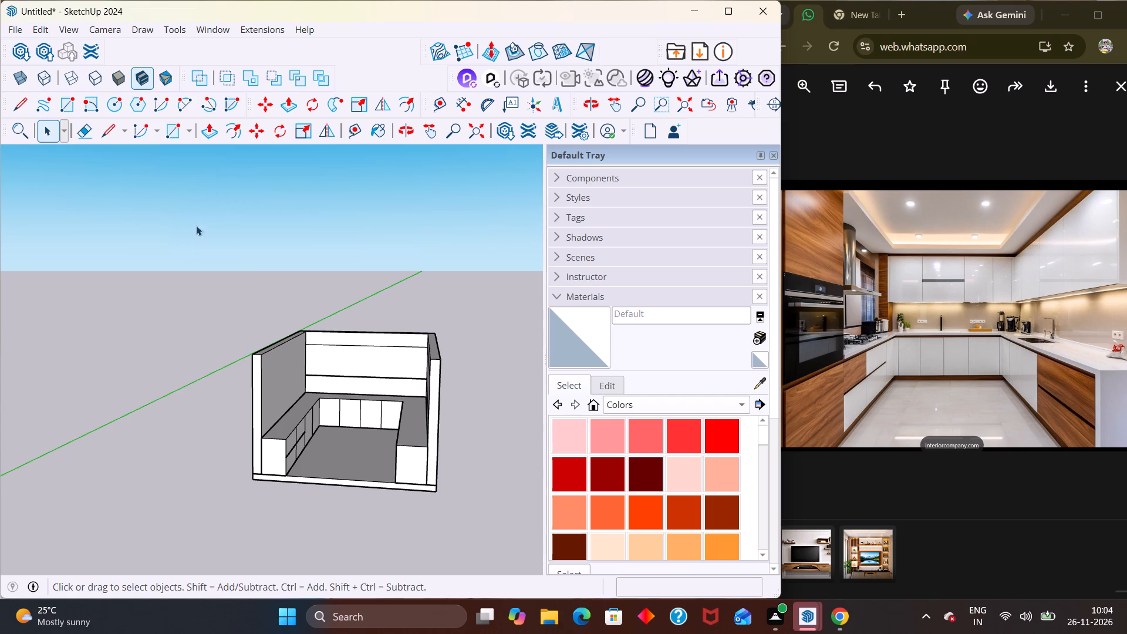
Examine the upper and lower lines on the back and side walls from the open end and from above.
scroll(372, 362, down, 1)
middle_drag(374, 369, 421, 322)
scroll(424, 333, up, 5)
middle_drag(346, 377, 359, 400)
scroll(358, 400, up, 1)
middle_drag(362, 401, 405, 404)
scroll(394, 406, up, 2)
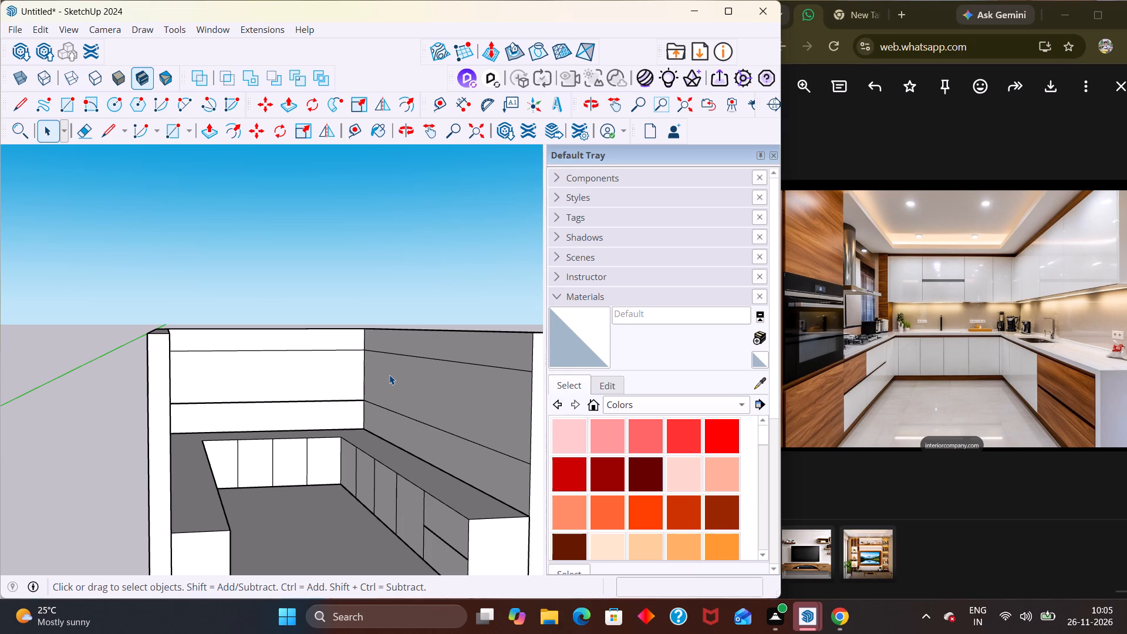
middle_drag(343, 374, 332, 379)
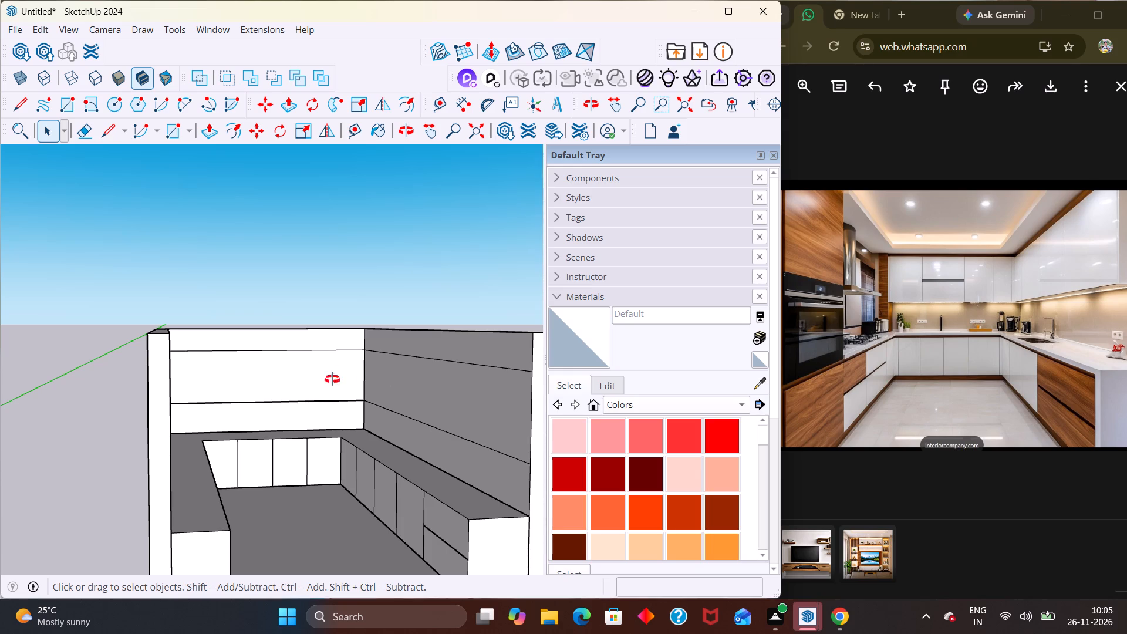
middle_drag(332, 379, 371, 381)
middle_click(370, 380)
double_click(323, 389)
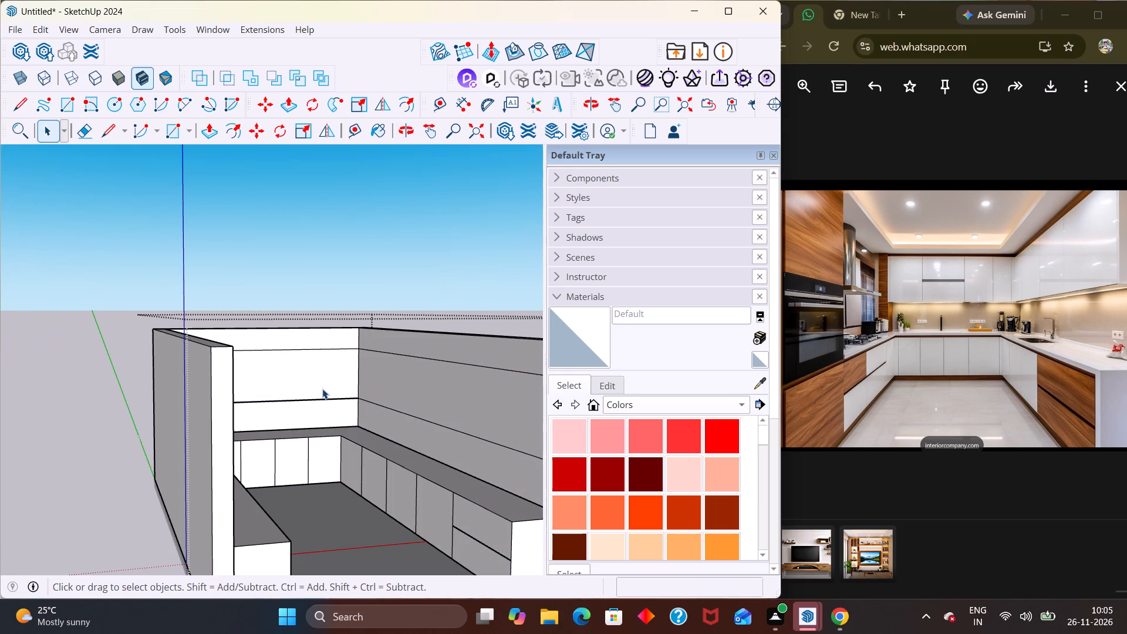
middle_drag(338, 389, 168, 566)
click(404, 300)
double_click(256, 422)
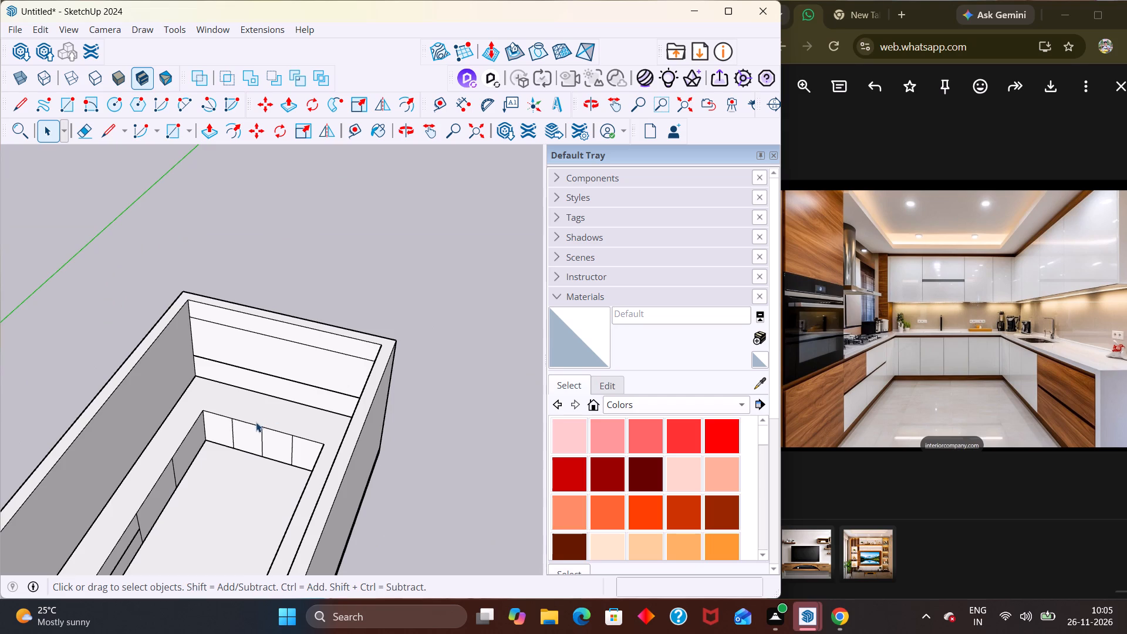
middle_drag(288, 413, 387, 222)
scroll(273, 326, up, 3)
middle_drag(276, 357, 248, 466)
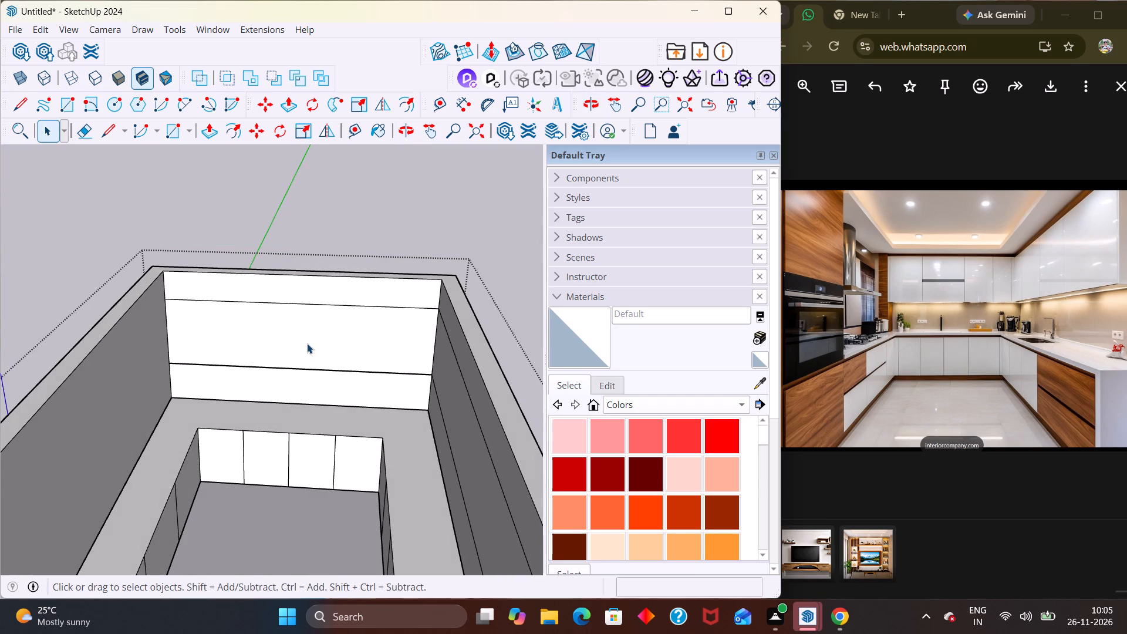
Select the back-wall band between the two lines to check whether the lower line divides the wall face.
click(303, 339)
double_click(303, 339)
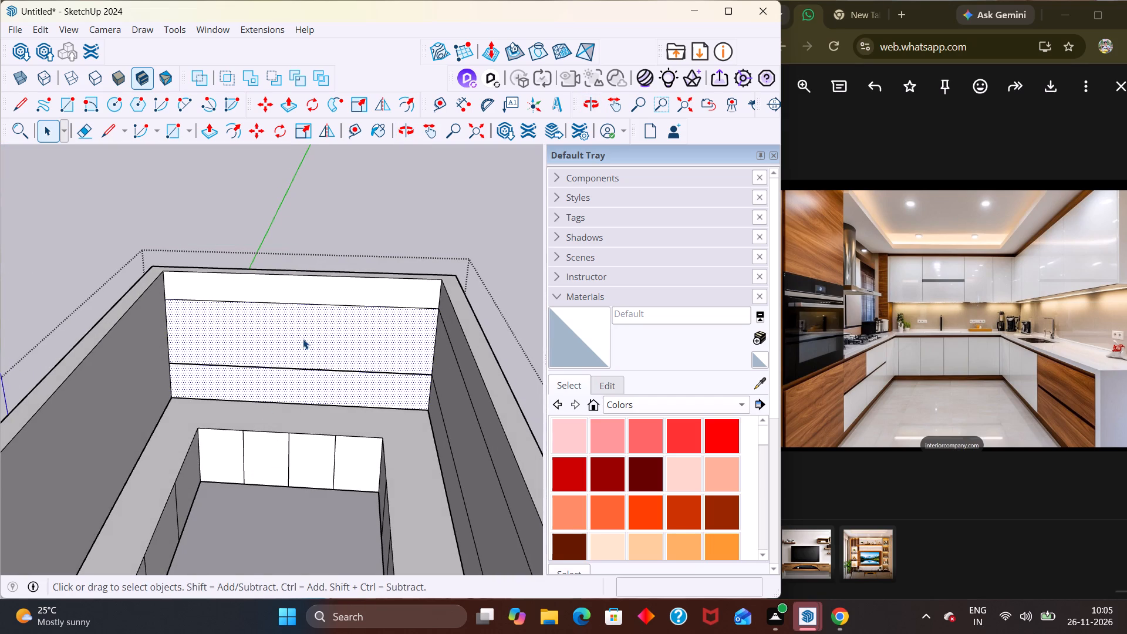
middle_drag(315, 343, 346, 315)
click(363, 209)
click(329, 350)
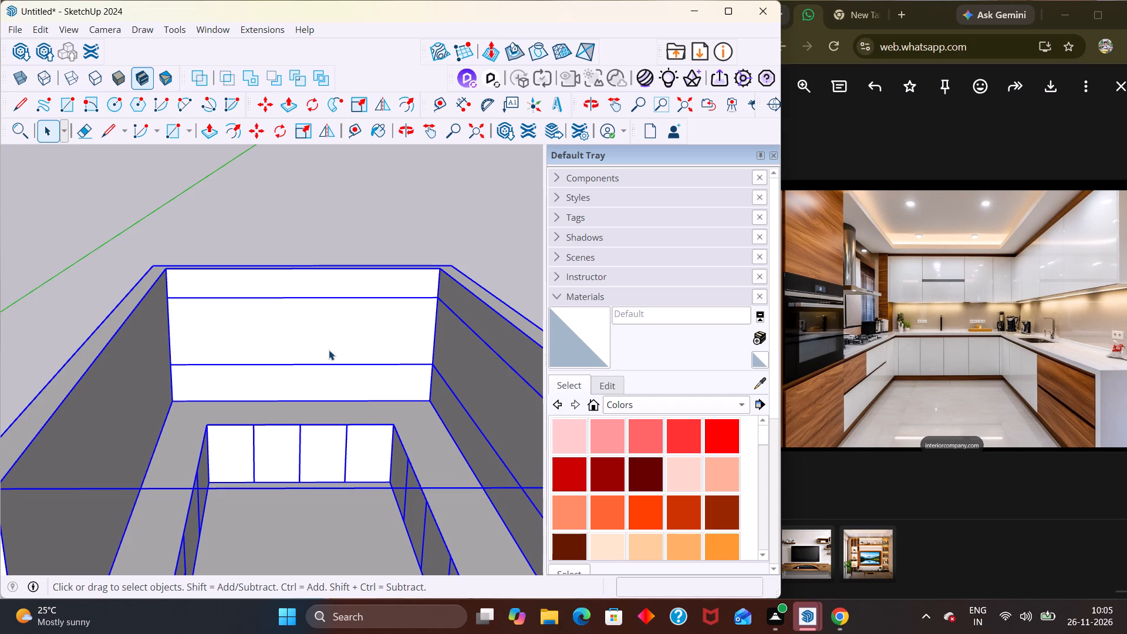
scroll(329, 350, up, 3)
click(317, 470)
click(316, 464)
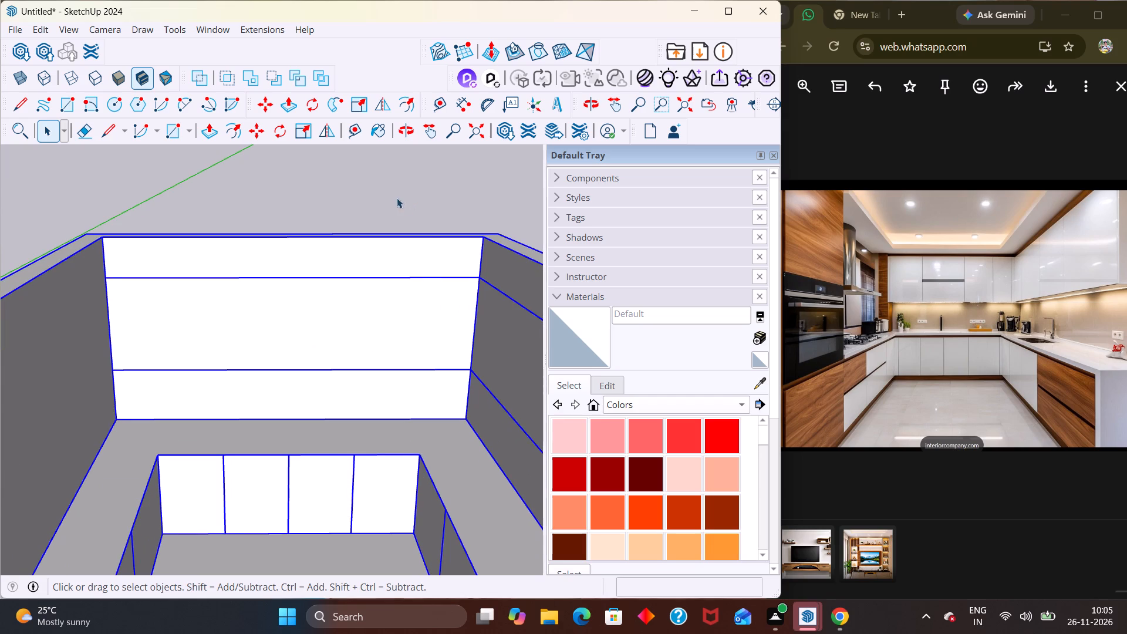
click(397, 198)
click(293, 464)
click(293, 460)
triple_click(294, 446)
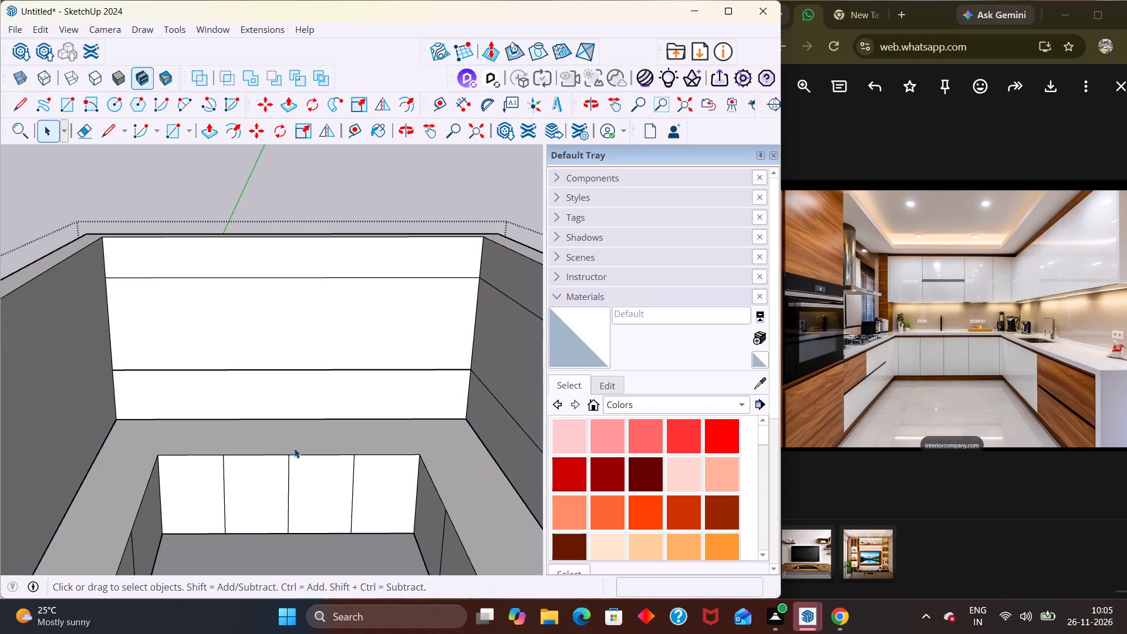
click(311, 325)
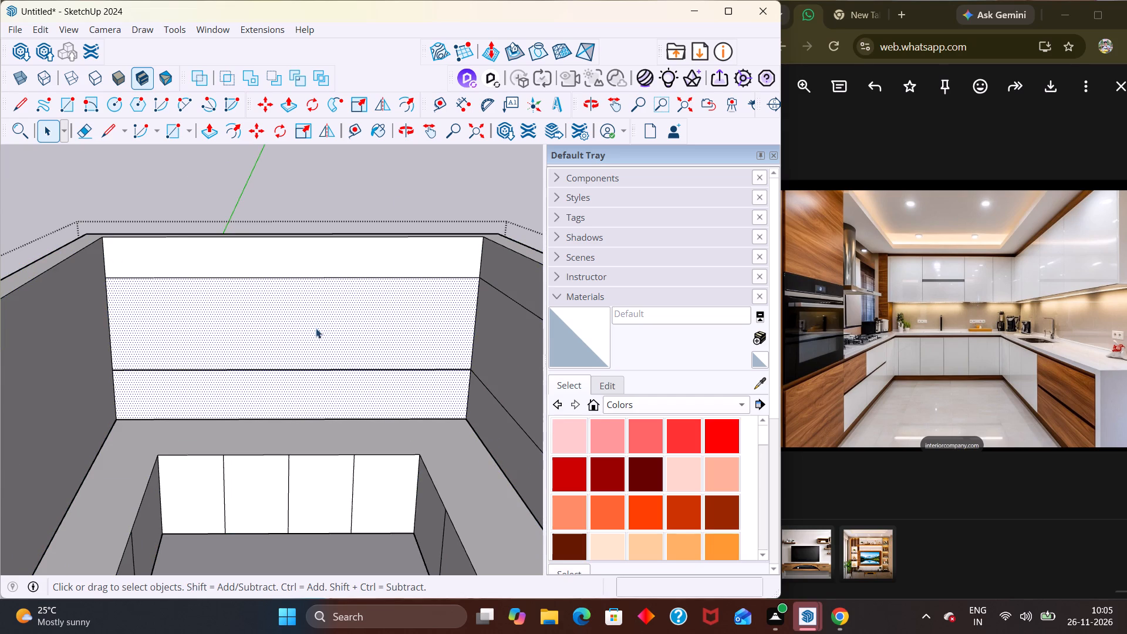
Reopen the wall group and select the back-wall band again to check whether the lower line splits the face.
middle_drag(316, 358, 304, 240)
scroll(308, 270, up, 3)
key(Escape)
click(263, 394)
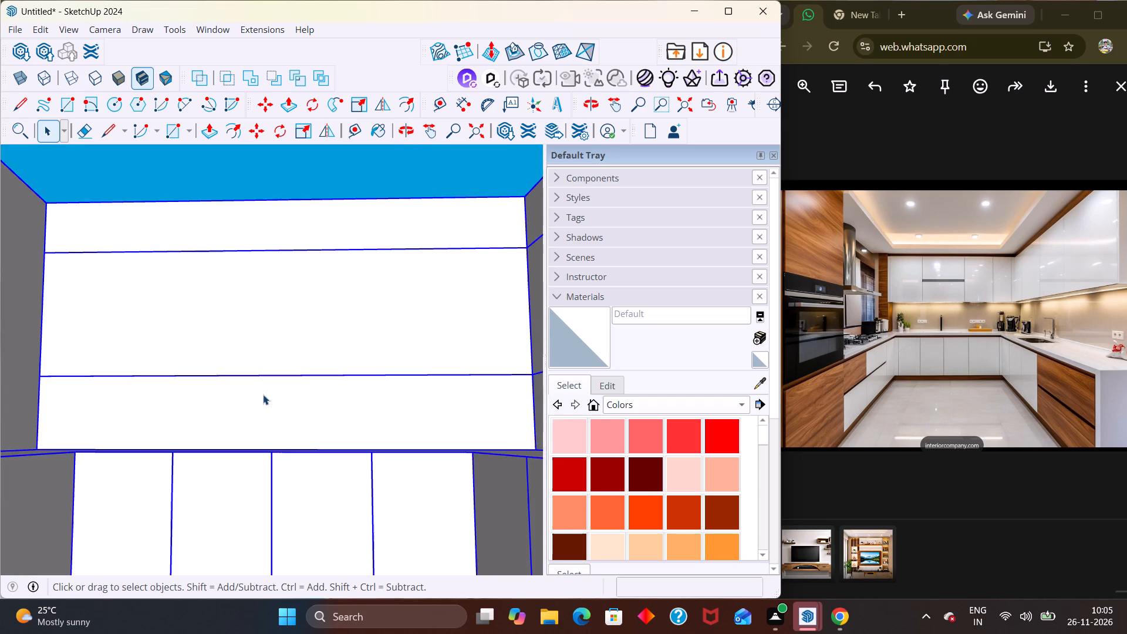
middle_drag(263, 396, 289, 474)
scroll(289, 470, up, 1)
scroll(306, 402, down, 7)
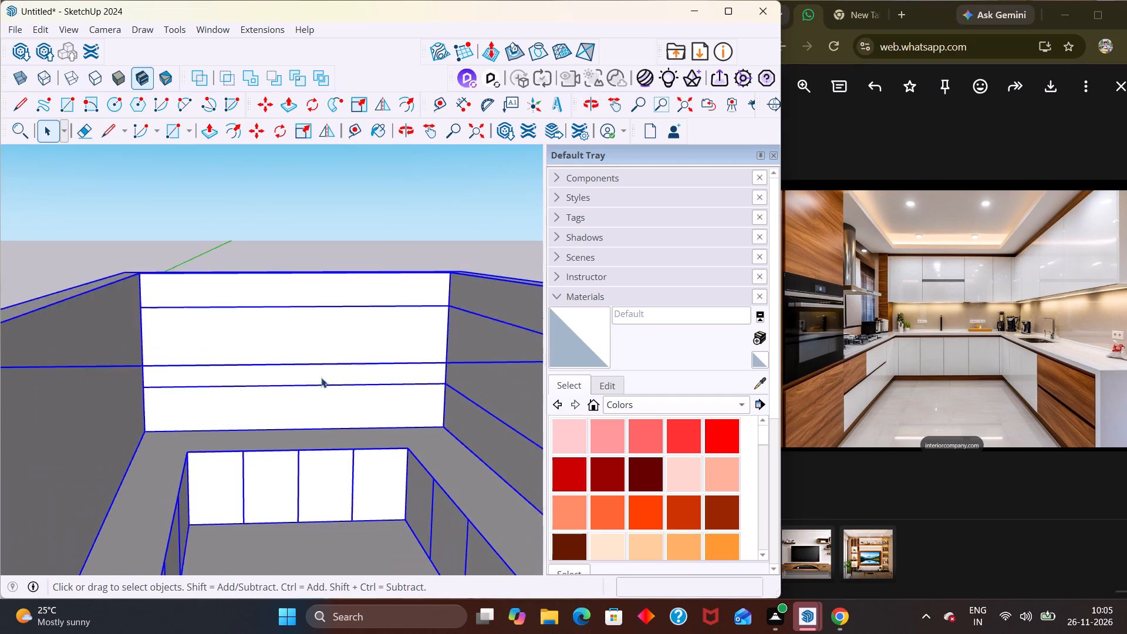
scroll(321, 377, down, 2)
scroll(321, 377, up, 1)
scroll(321, 377, down, 1)
click(369, 279)
key(space)
scroll(305, 379, up, 4)
click(300, 353)
double_click(299, 349)
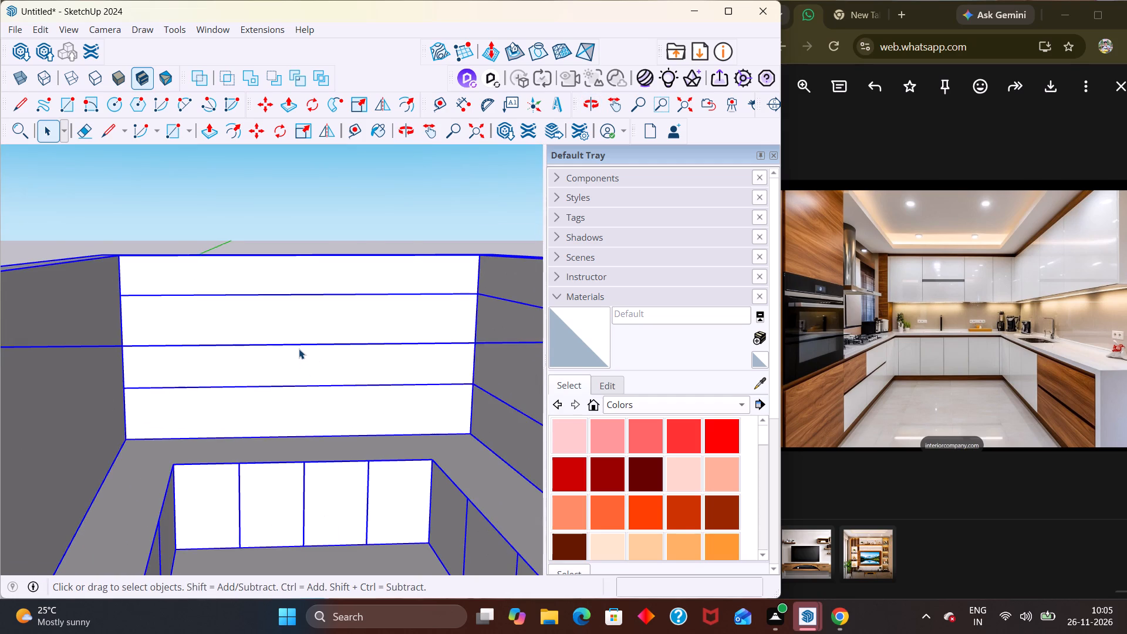
click(299, 355)
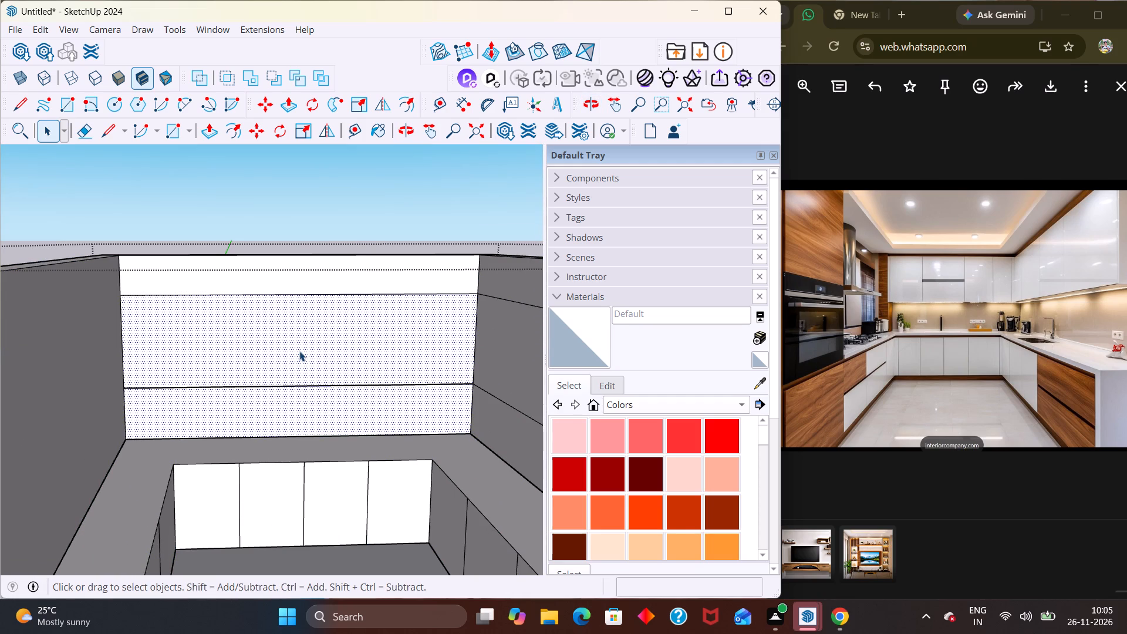
Examine close up where the lower back-wall line meets the corner and the side-wall line.
scroll(524, 355, up, 20)
scroll(524, 355, up, 2)
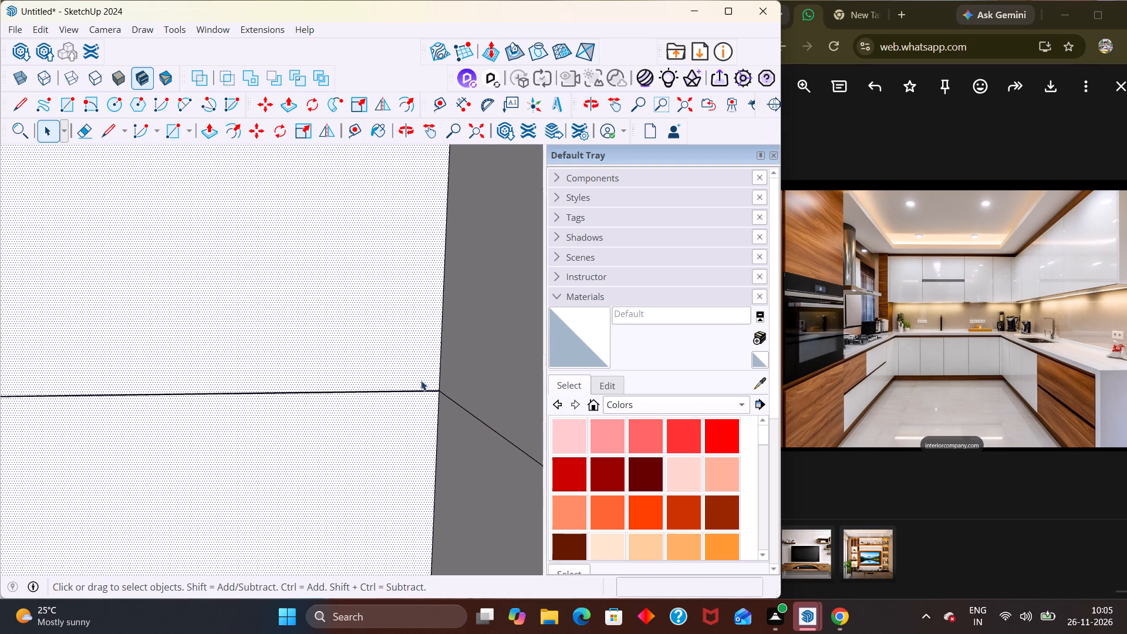
scroll(421, 380, up, 3)
middle_drag(421, 380, 457, 446)
scroll(457, 443, up, 1)
scroll(479, 363, down, 4)
scroll(480, 364, up, 1)
scroll(479, 364, down, 19)
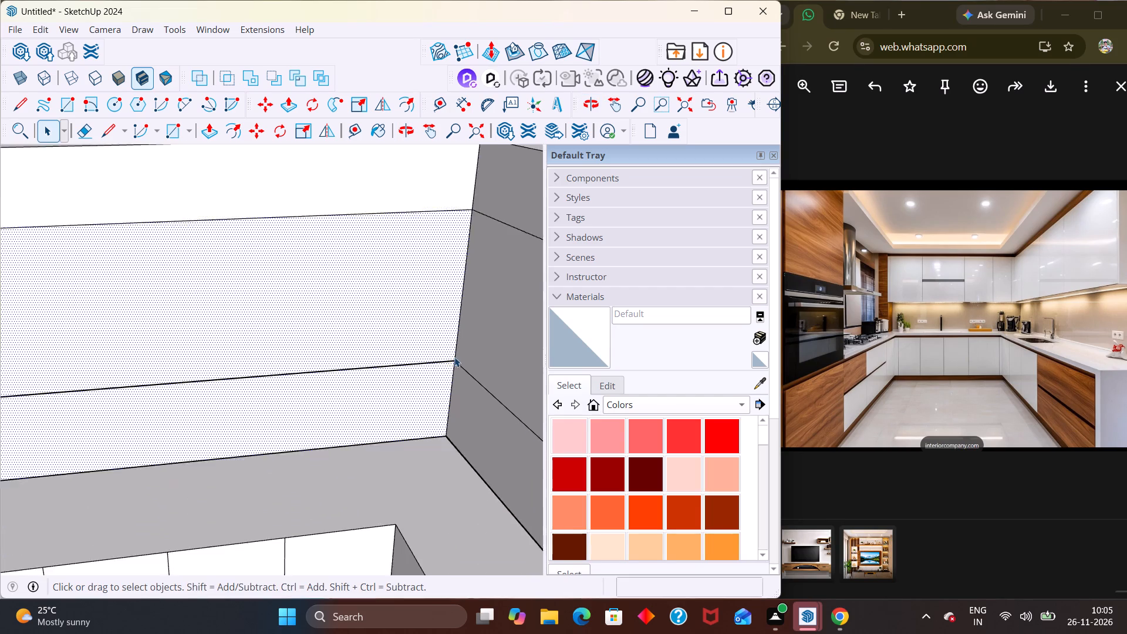
scroll(454, 357, down, 7)
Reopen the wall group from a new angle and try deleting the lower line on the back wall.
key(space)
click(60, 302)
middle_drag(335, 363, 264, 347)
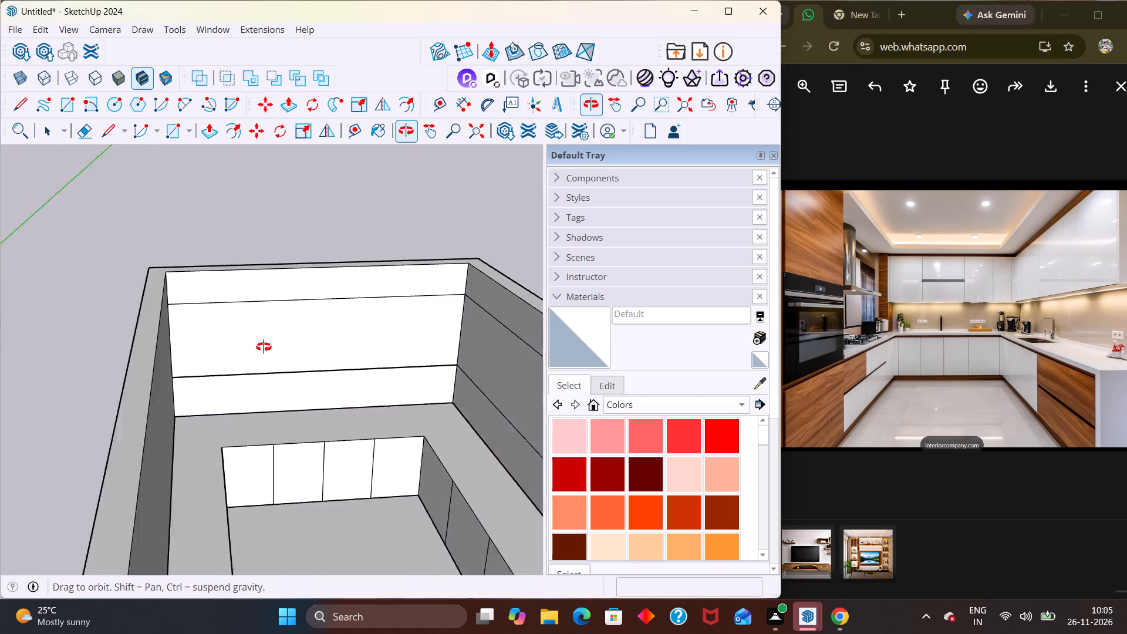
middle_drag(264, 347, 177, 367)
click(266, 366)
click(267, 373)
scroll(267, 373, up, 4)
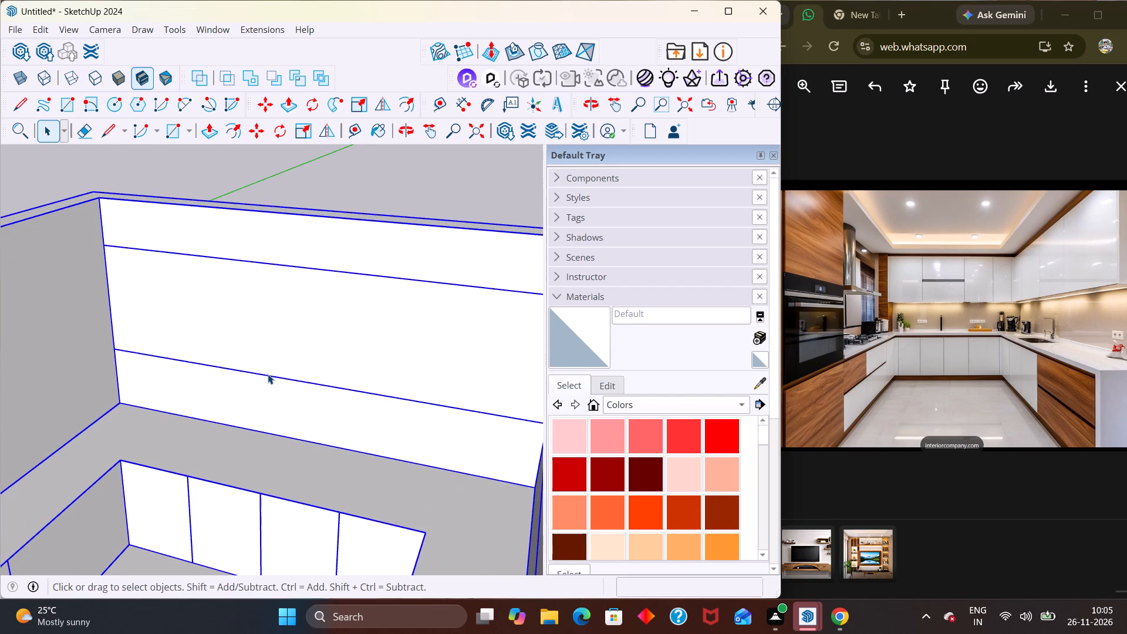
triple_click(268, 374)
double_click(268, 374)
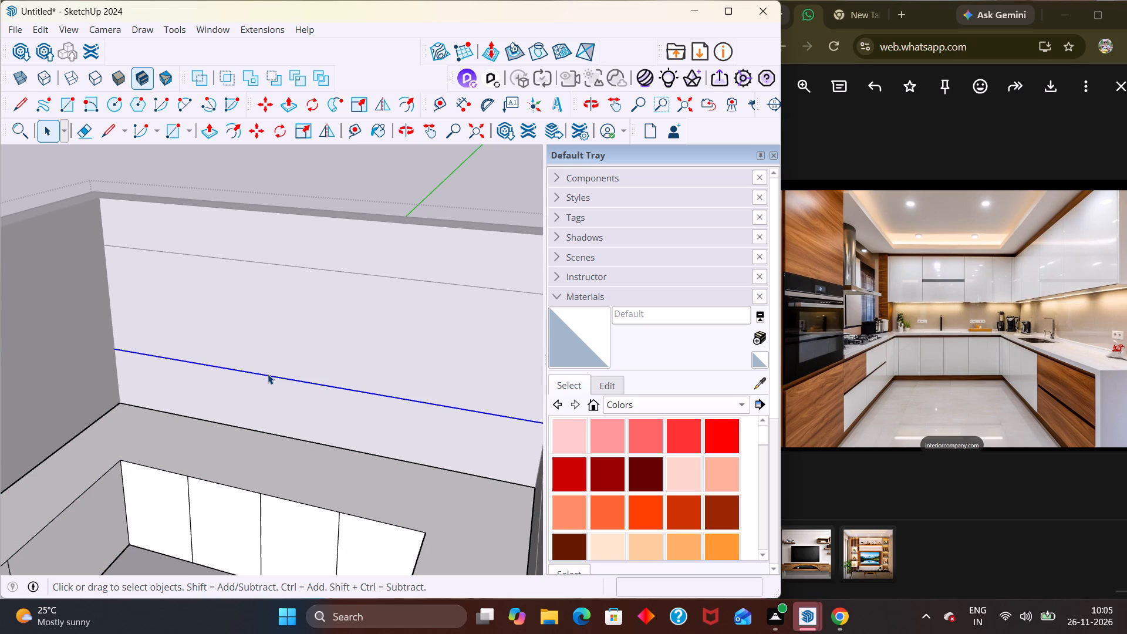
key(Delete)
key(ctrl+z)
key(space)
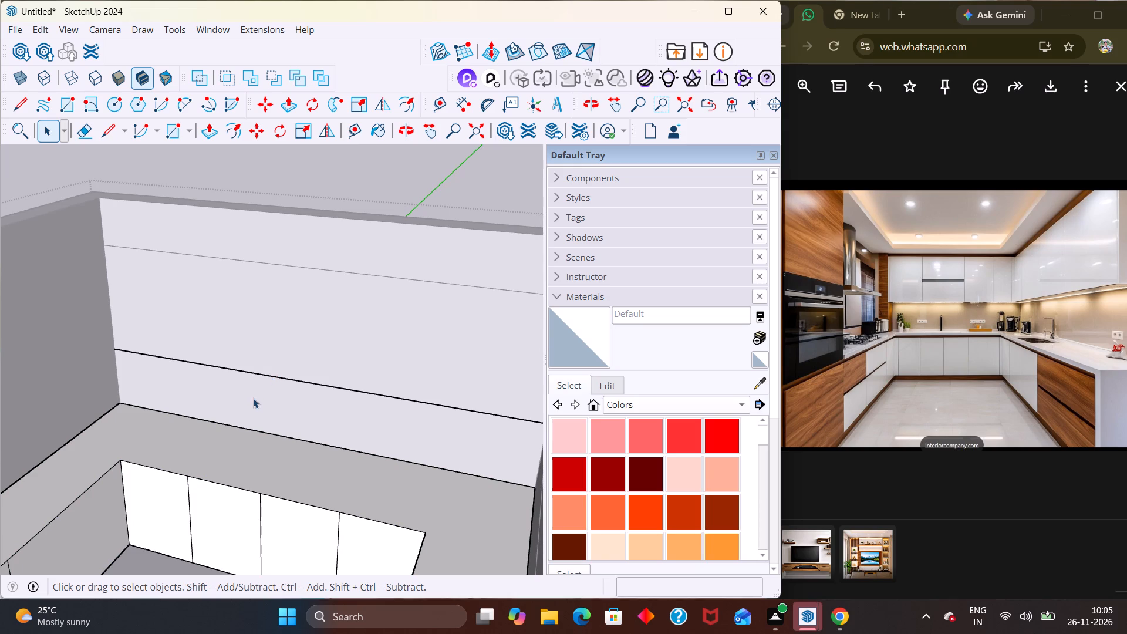
Select the back-wall face areas above and below the lower line from several views to check their division.
click(251, 412)
scroll(252, 409, down, 5)
scroll(276, 401, up, 1)
click(434, 217)
middle_drag(262, 399, 339, 348)
click(305, 373)
scroll(325, 379, down, 7)
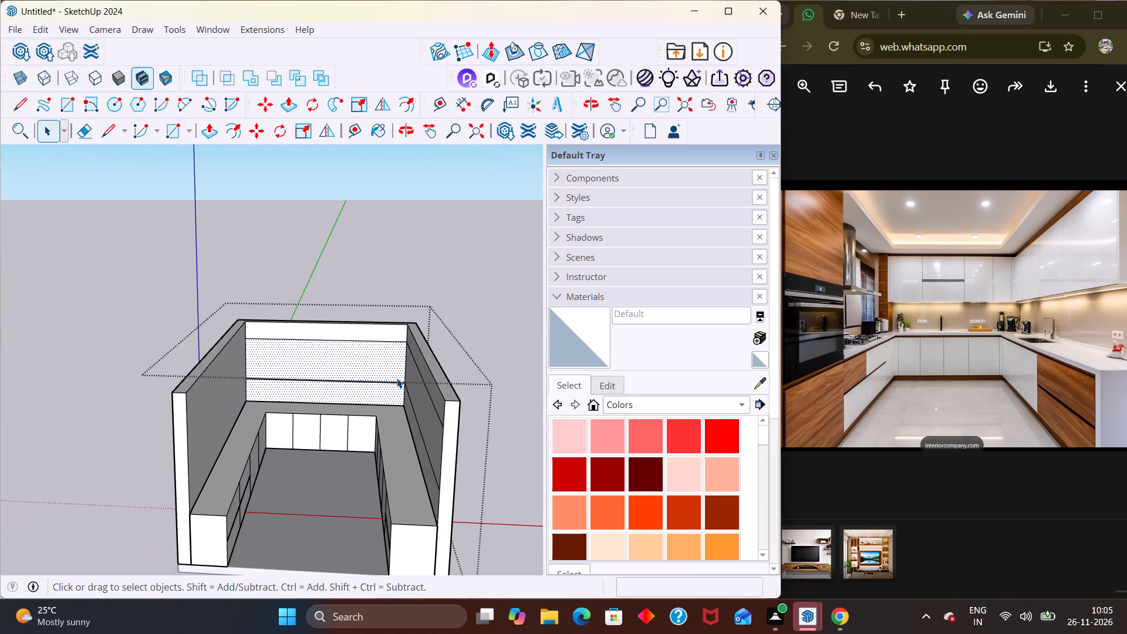
click(428, 377)
click(404, 392)
middle_drag(419, 392, 496, 352)
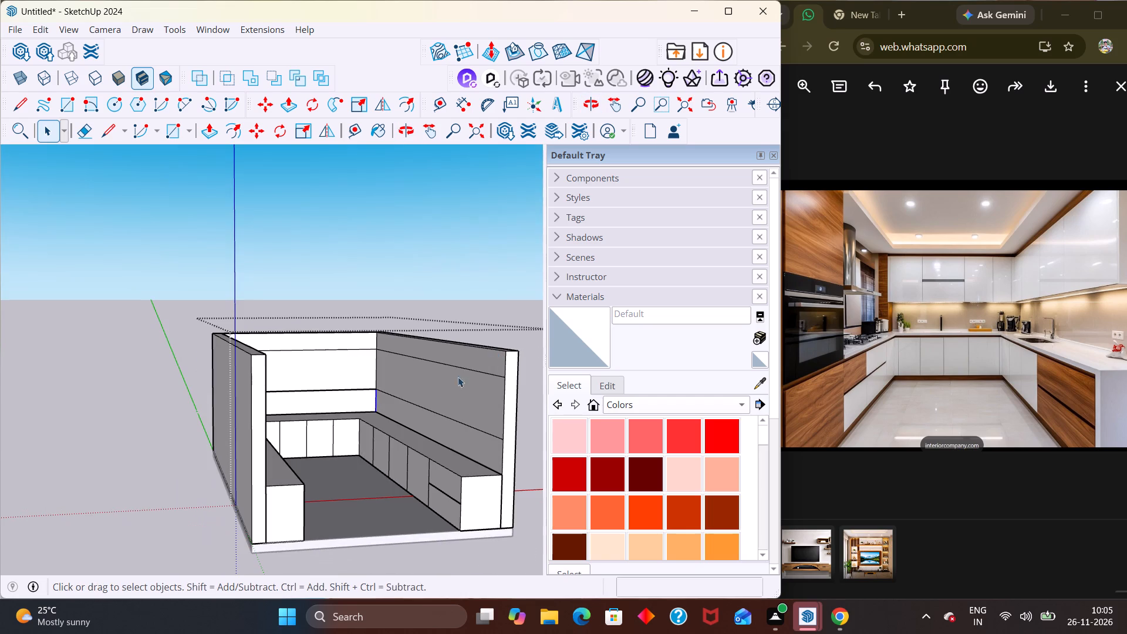
click(443, 389)
middle_drag(442, 391, 447, 373)
scroll(446, 380, up, 3)
scroll(322, 377, up, 1)
click(315, 376)
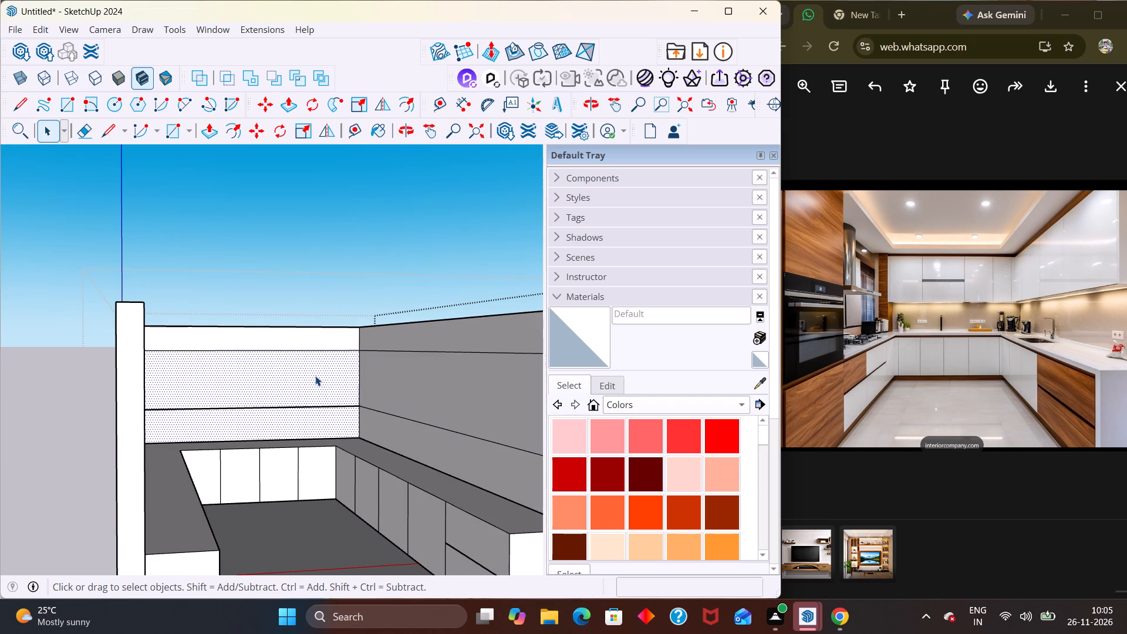
key(space)
Inspect the corner junction of the lower back-wall and side-wall lines for a gap.
scroll(335, 431, up, 2)
click(335, 431)
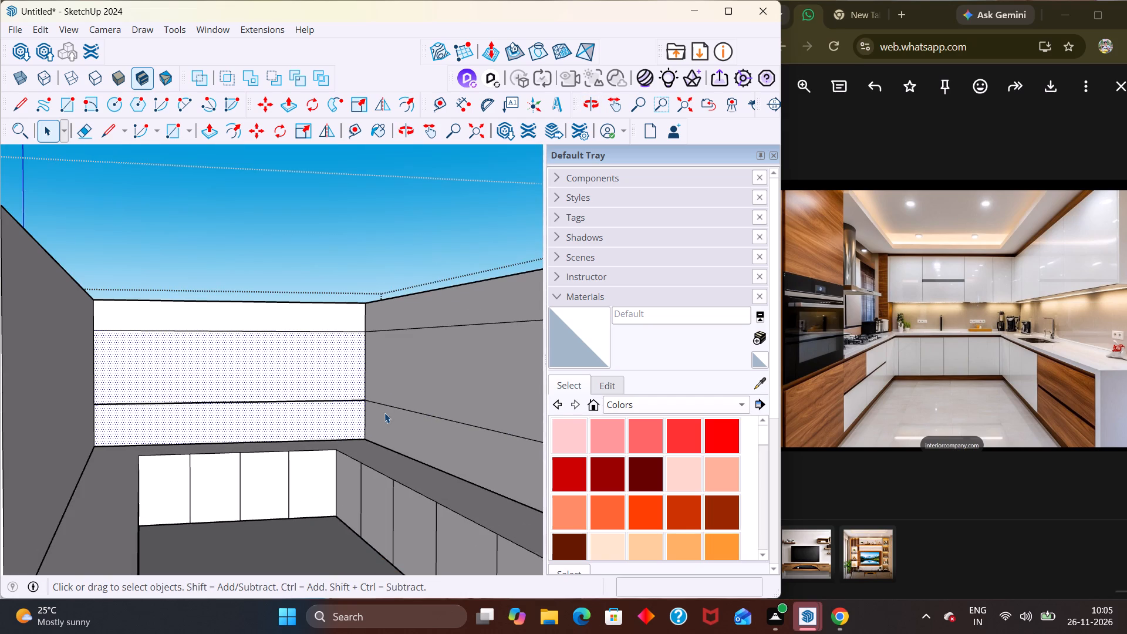
scroll(384, 413, up, 3)
key(Escape)
drag(284, 246, 291, 238)
scroll(386, 374, up, 3)
scroll(350, 417, up, 3)
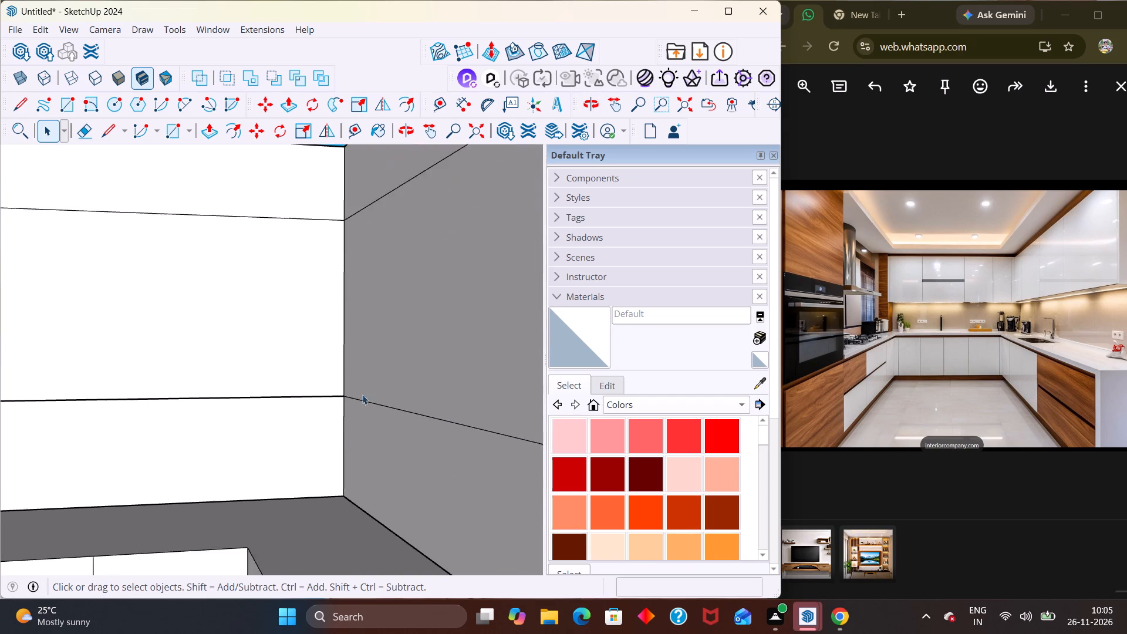
scroll(362, 394, up, 20)
scroll(362, 394, up, 1)
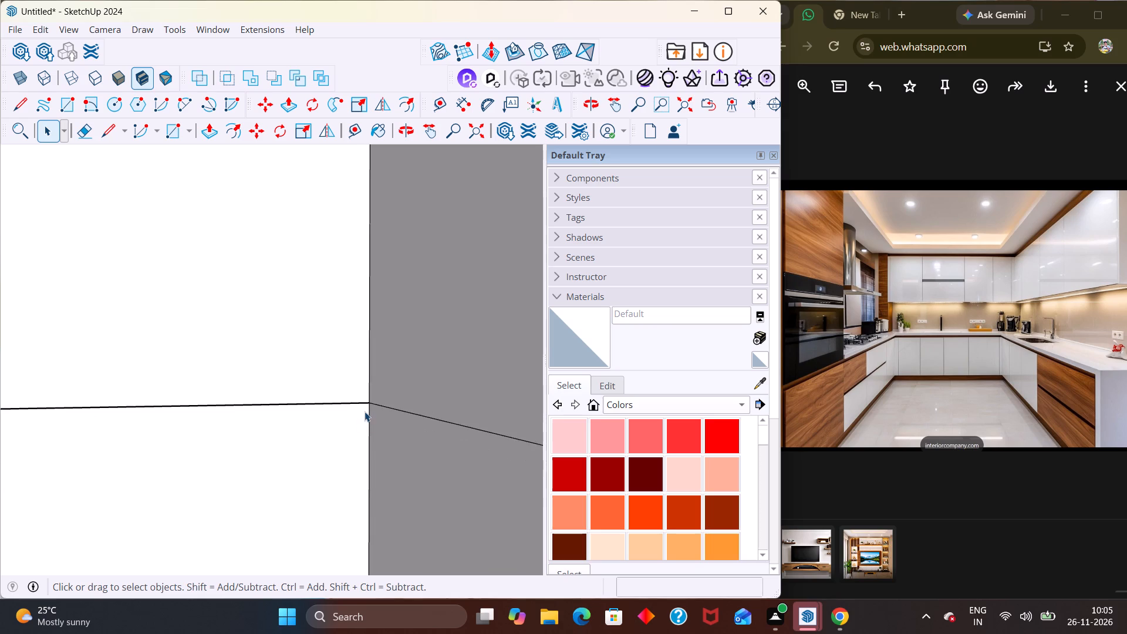
scroll(365, 412, up, 5)
scroll(386, 390, down, 20)
scroll(386, 390, down, 2)
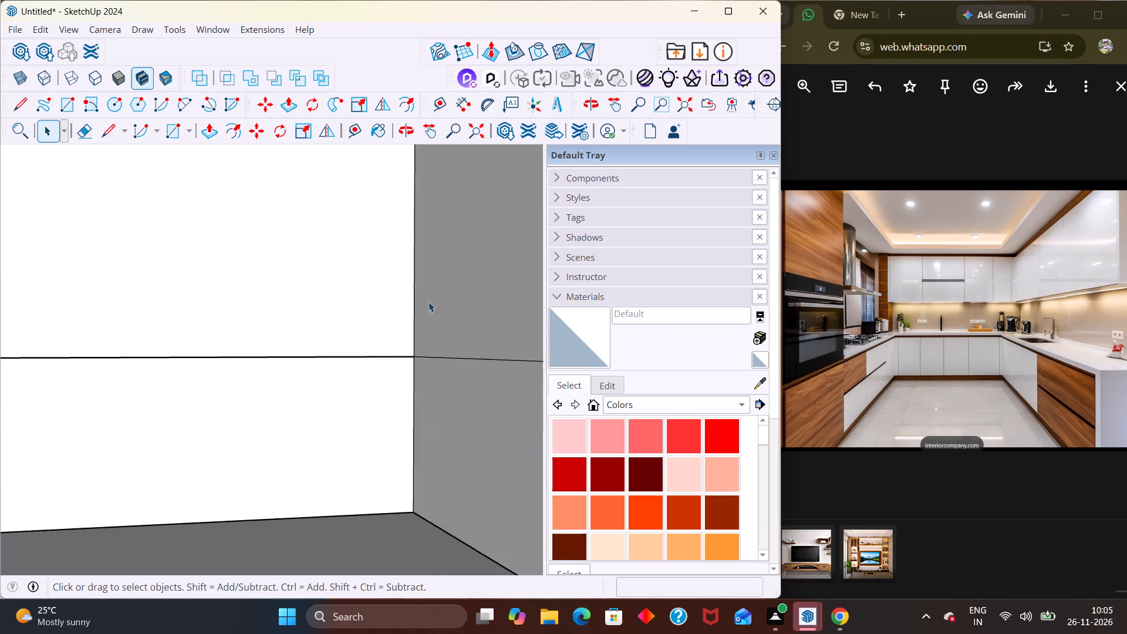
scroll(428, 302, down, 14)
scroll(411, 390, up, 1)
scroll(411, 391, down, 9)
Reopen the wall group and draw a rectangle over the back-wall band, corner to corner between the upper and lower lines.
middle_drag(371, 359, 335, 365)
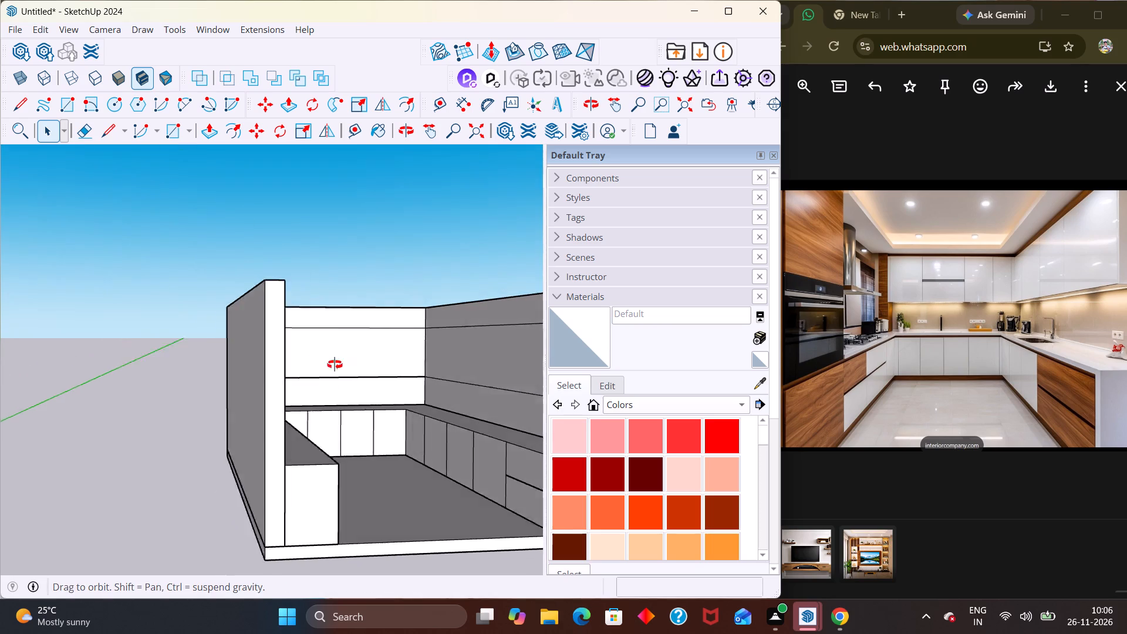
middle_drag(335, 365, 302, 365)
double_click(297, 364)
click(297, 364)
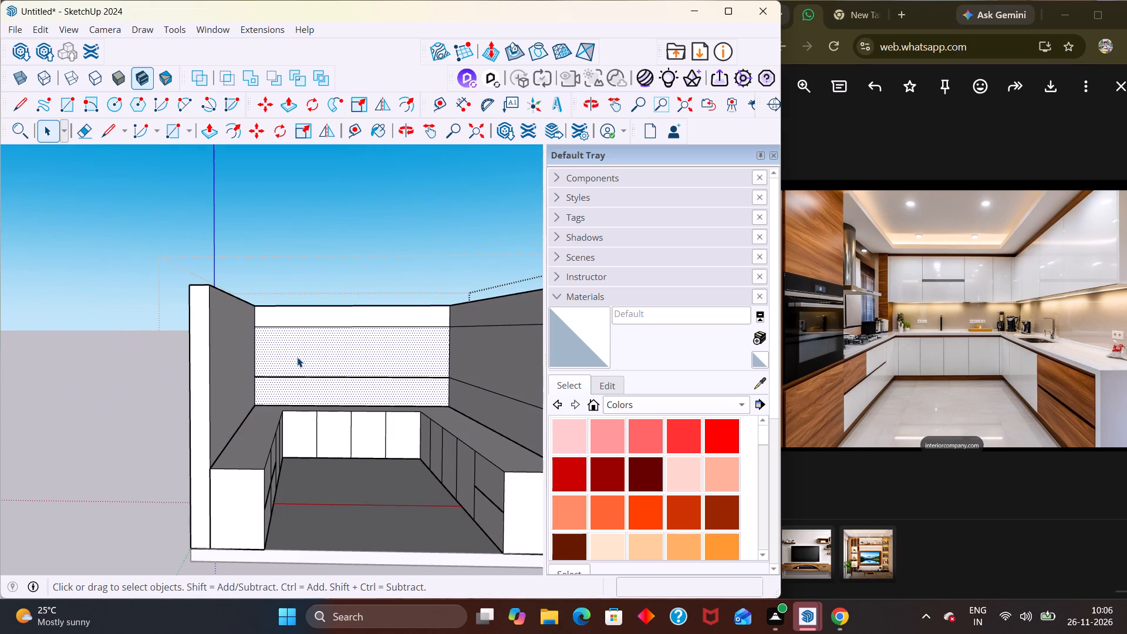
key(r)
click(259, 328)
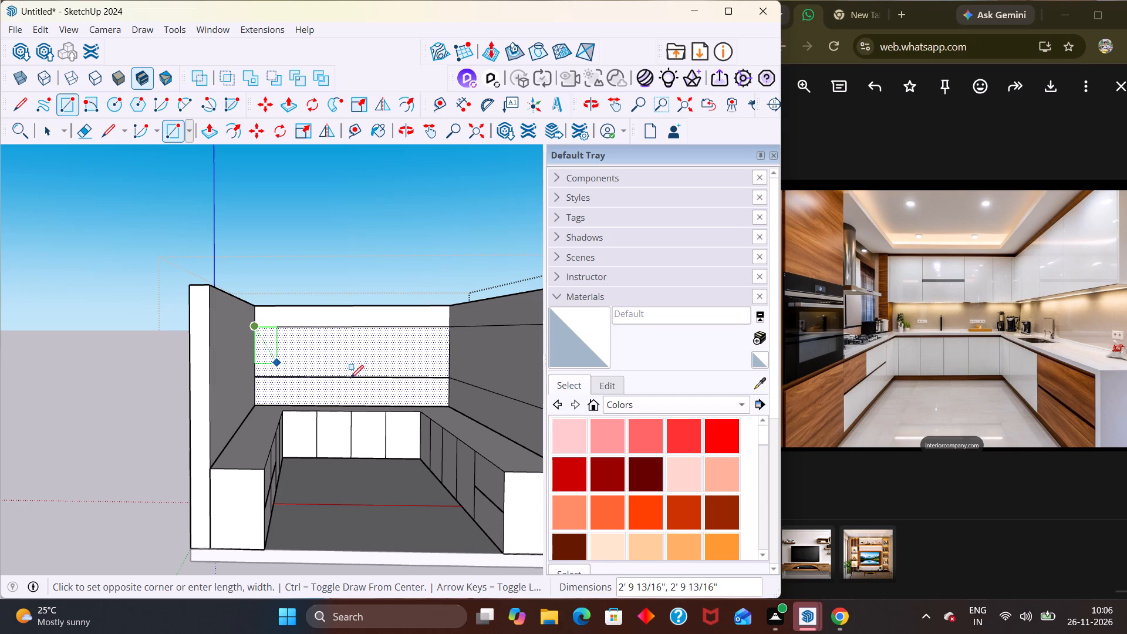
click(448, 379)
key(space)
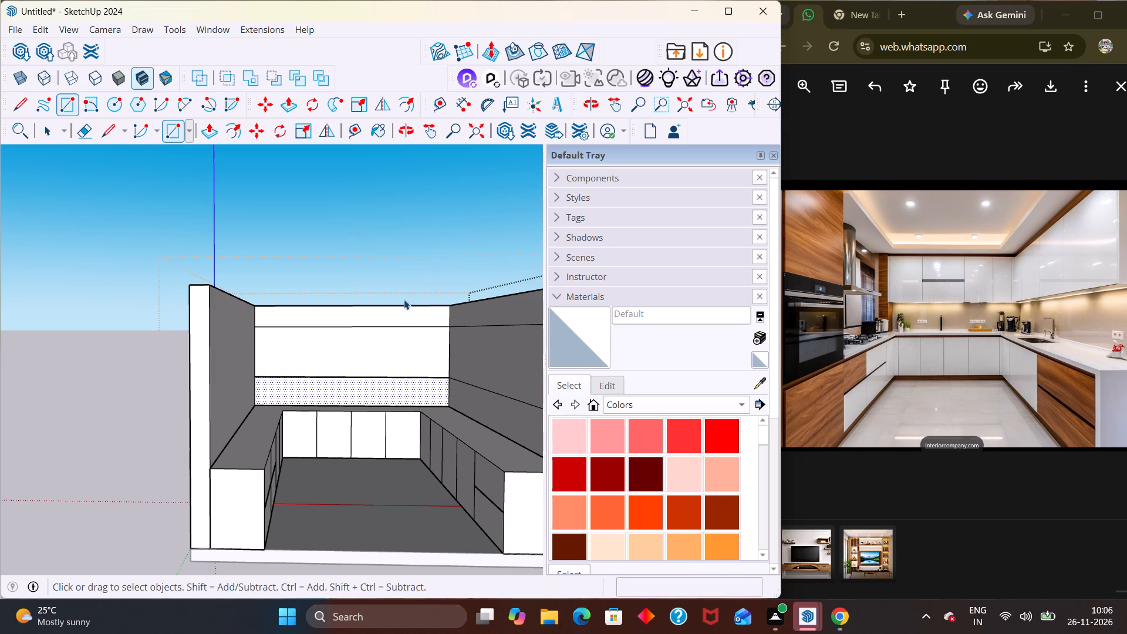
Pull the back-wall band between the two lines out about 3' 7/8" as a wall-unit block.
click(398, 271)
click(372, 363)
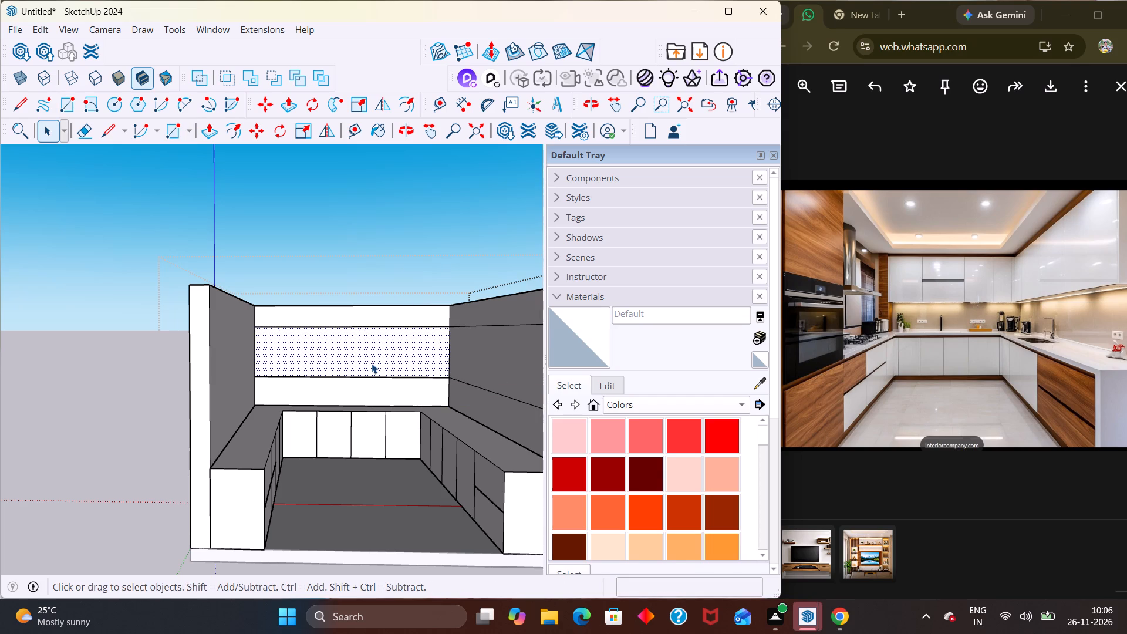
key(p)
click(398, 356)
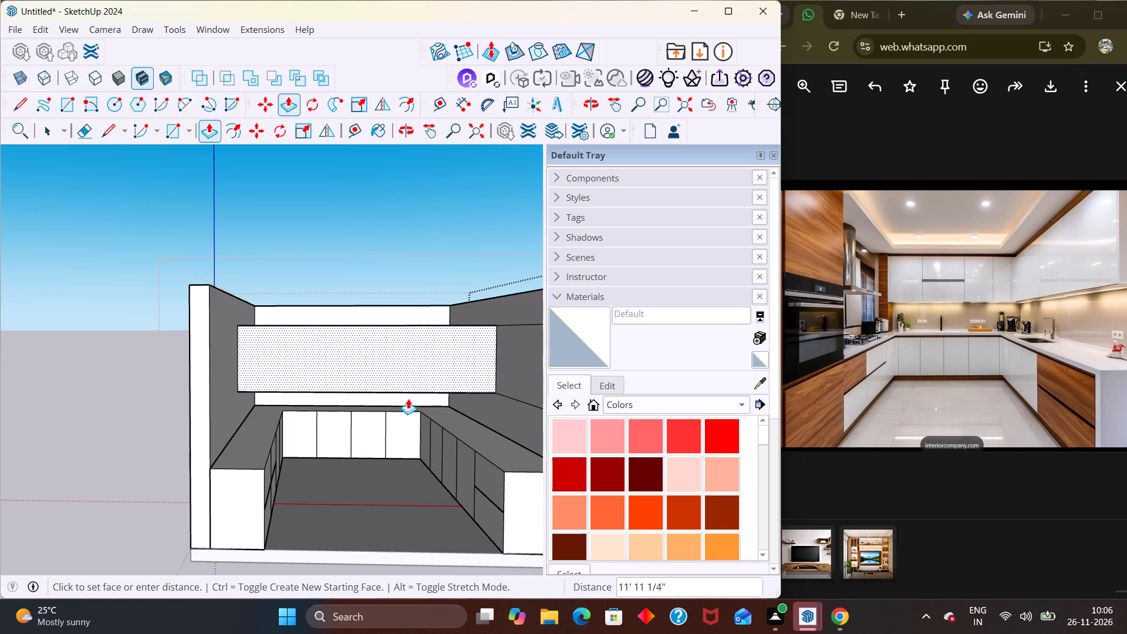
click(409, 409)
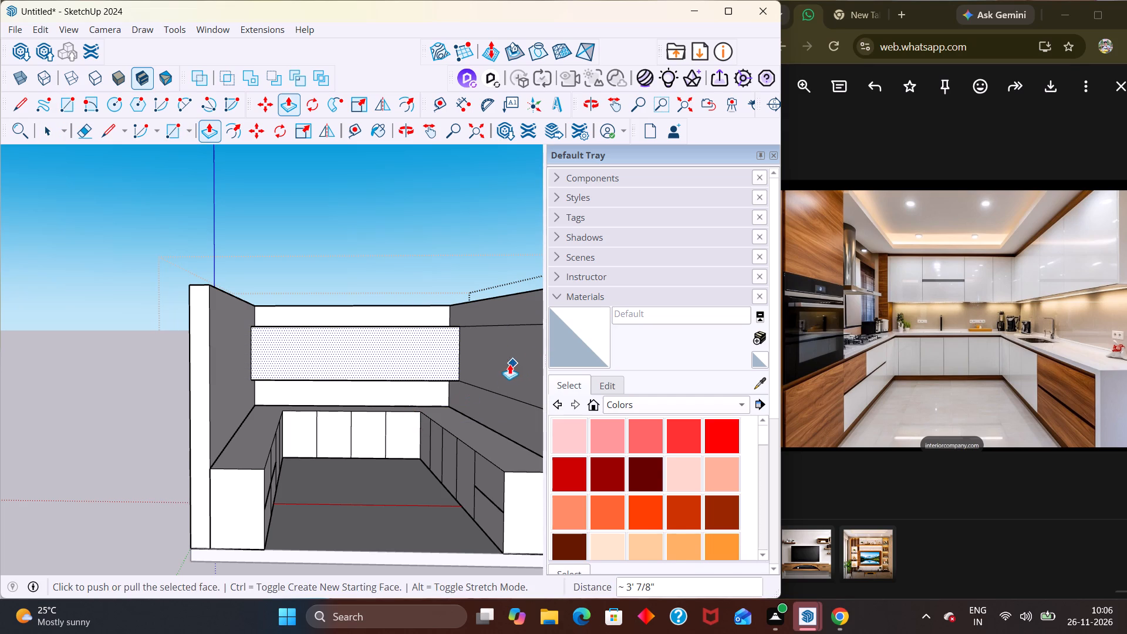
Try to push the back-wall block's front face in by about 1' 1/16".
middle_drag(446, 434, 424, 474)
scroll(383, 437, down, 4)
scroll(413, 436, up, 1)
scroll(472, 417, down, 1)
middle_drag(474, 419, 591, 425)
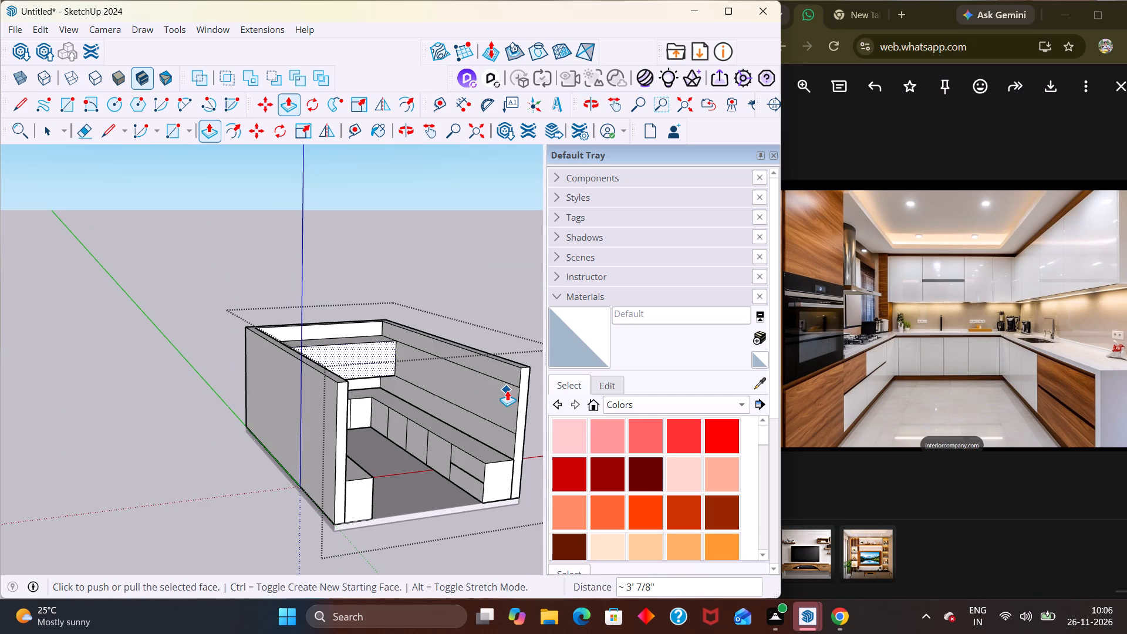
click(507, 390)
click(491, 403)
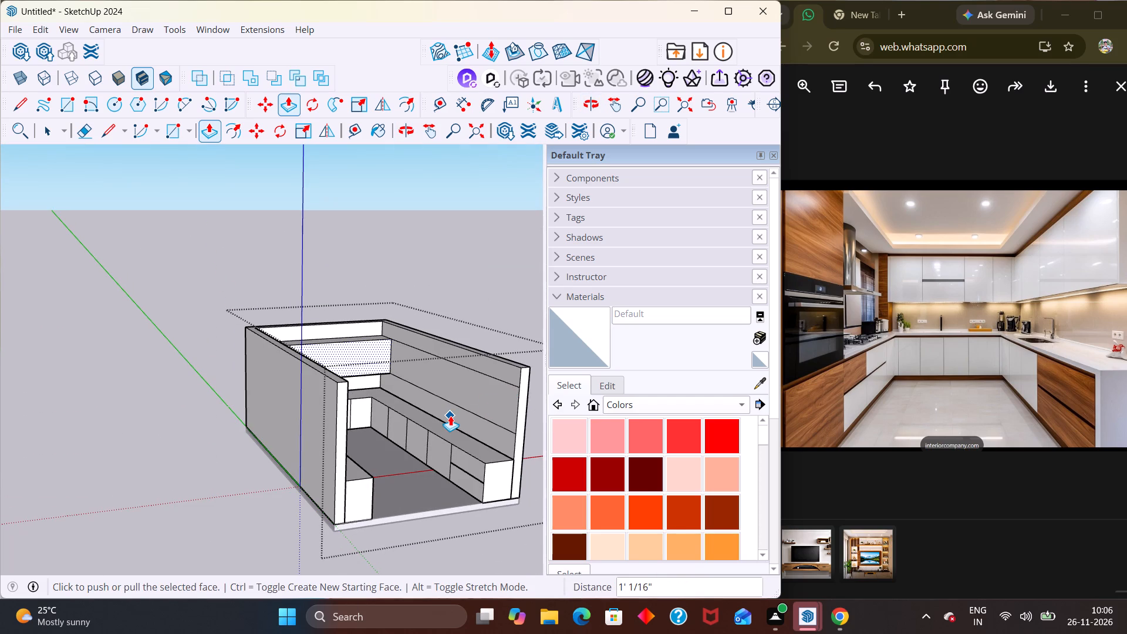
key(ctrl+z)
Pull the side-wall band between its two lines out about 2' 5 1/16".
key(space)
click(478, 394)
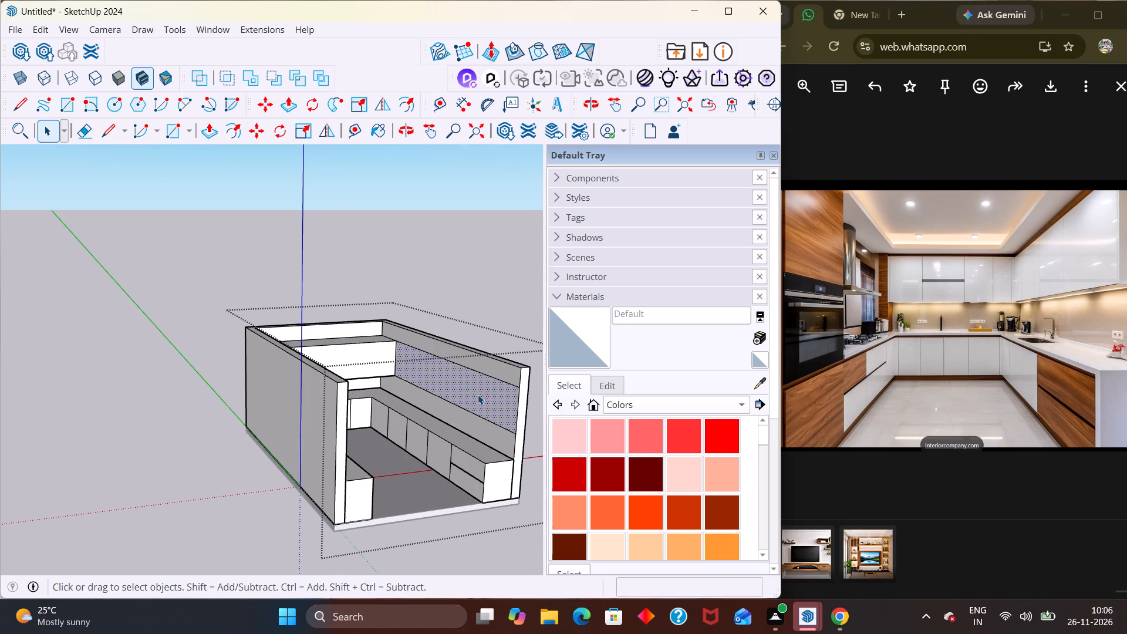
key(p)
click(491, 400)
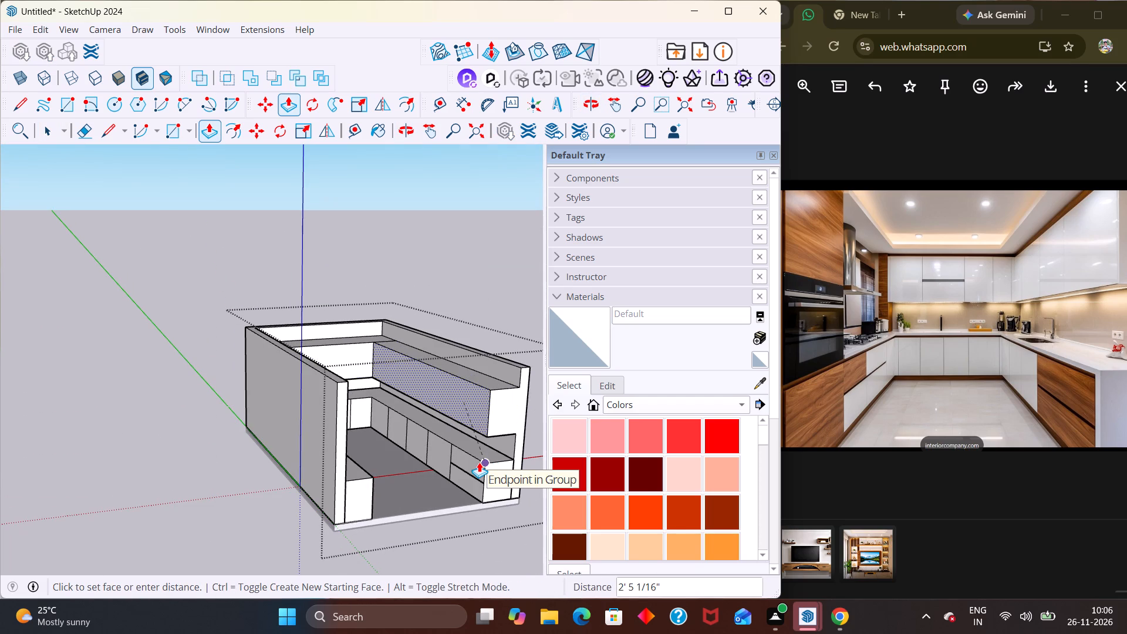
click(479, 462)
Examine the back-wall and side-wall upper blocks from the front, below and above against the base cabinets.
scroll(406, 454, up, 1)
middle_drag(399, 452, 299, 457)
key(space)
click(394, 278)
middle_drag(355, 399, 325, 372)
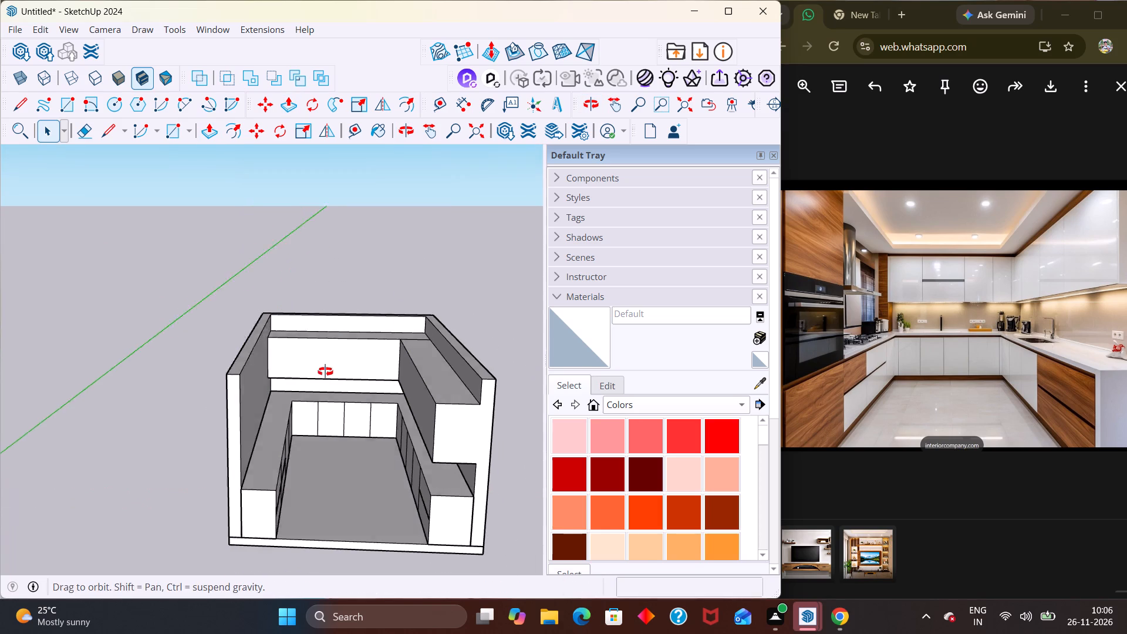
middle_drag(325, 372, 323, 341)
scroll(316, 336, up, 4)
scroll(353, 349, down, 6)
scroll(375, 359, up, 1)
scroll(387, 359, down, 5)
middle_drag(404, 429, 414, 374)
scroll(414, 382, up, 4)
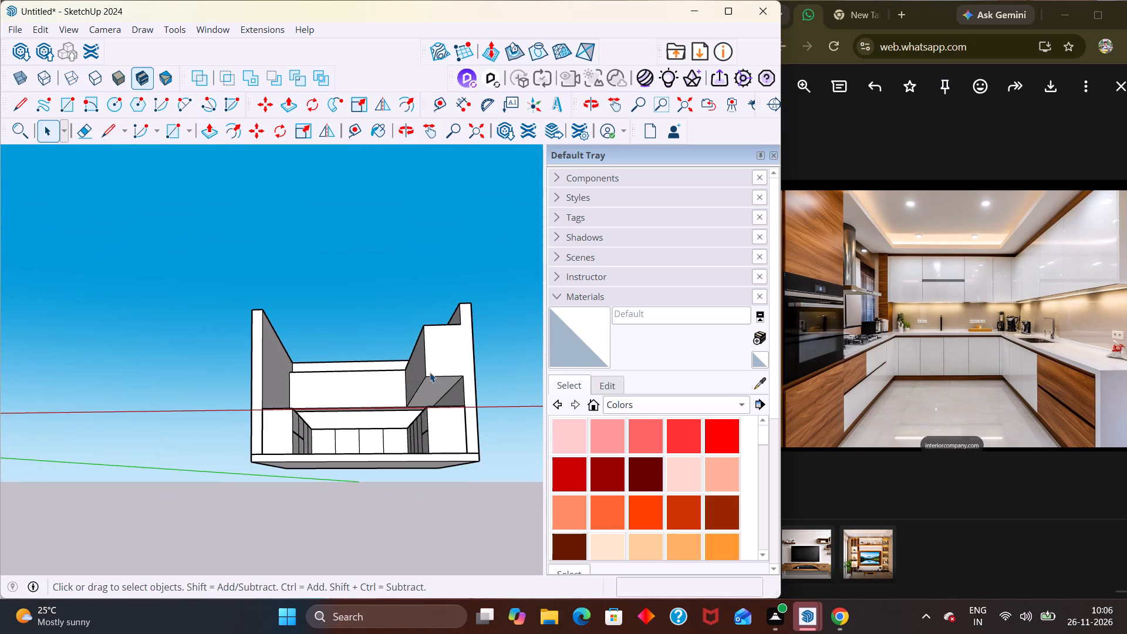
scroll(437, 372, down, 1)
middle_drag(440, 373, 528, 443)
scroll(515, 454, up, 2)
middle_drag(535, 438, 541, 432)
scroll(455, 385, up, 3)
middle_drag(465, 412, 457, 481)
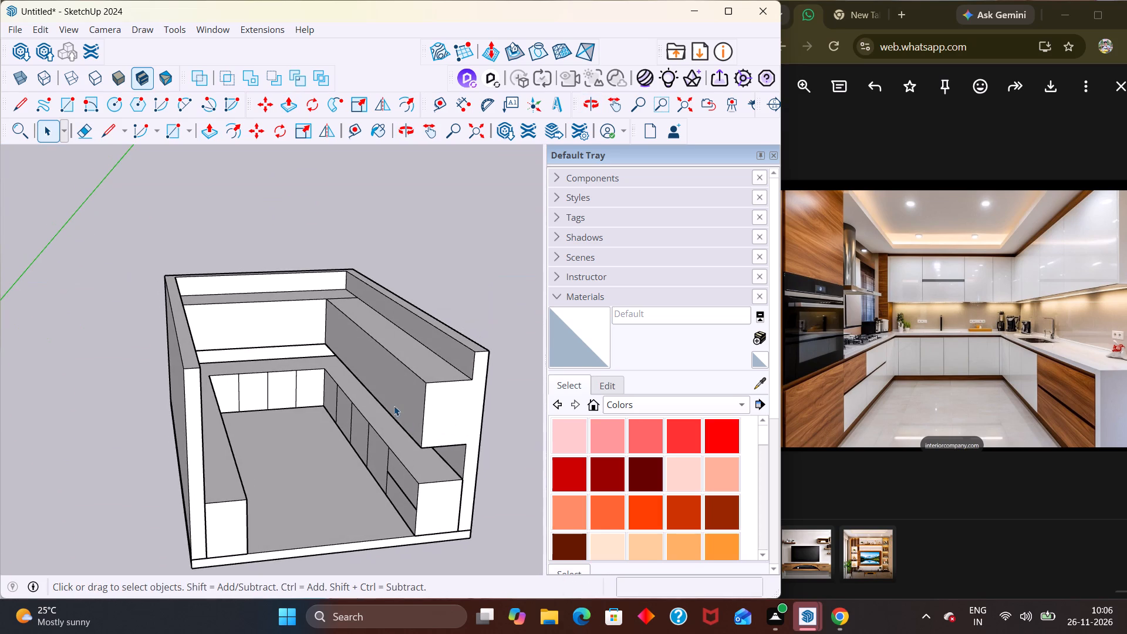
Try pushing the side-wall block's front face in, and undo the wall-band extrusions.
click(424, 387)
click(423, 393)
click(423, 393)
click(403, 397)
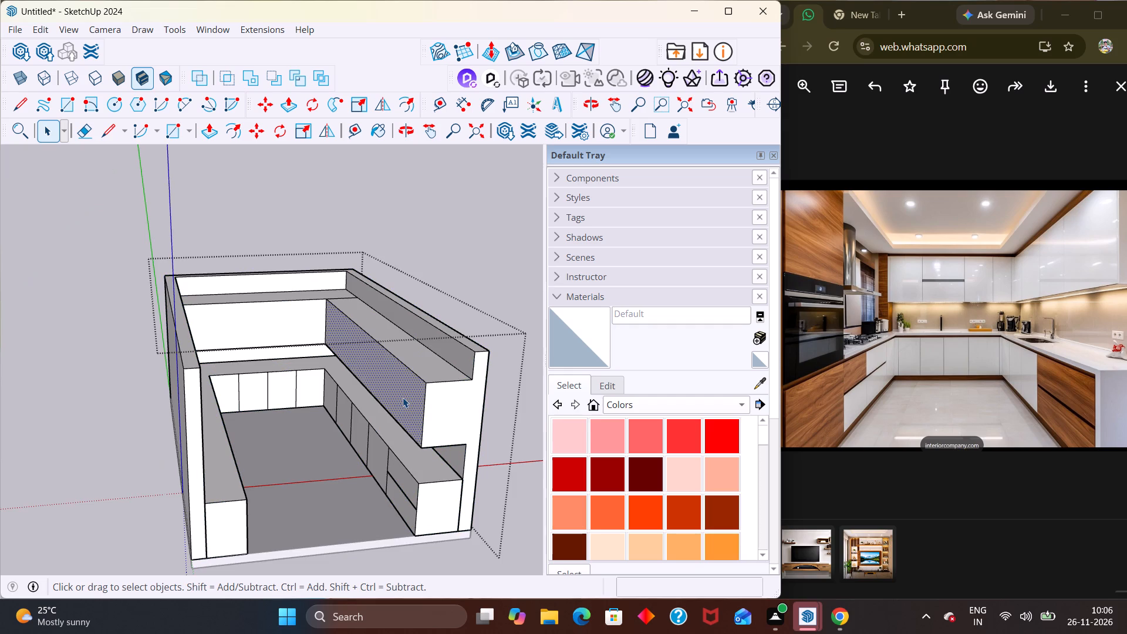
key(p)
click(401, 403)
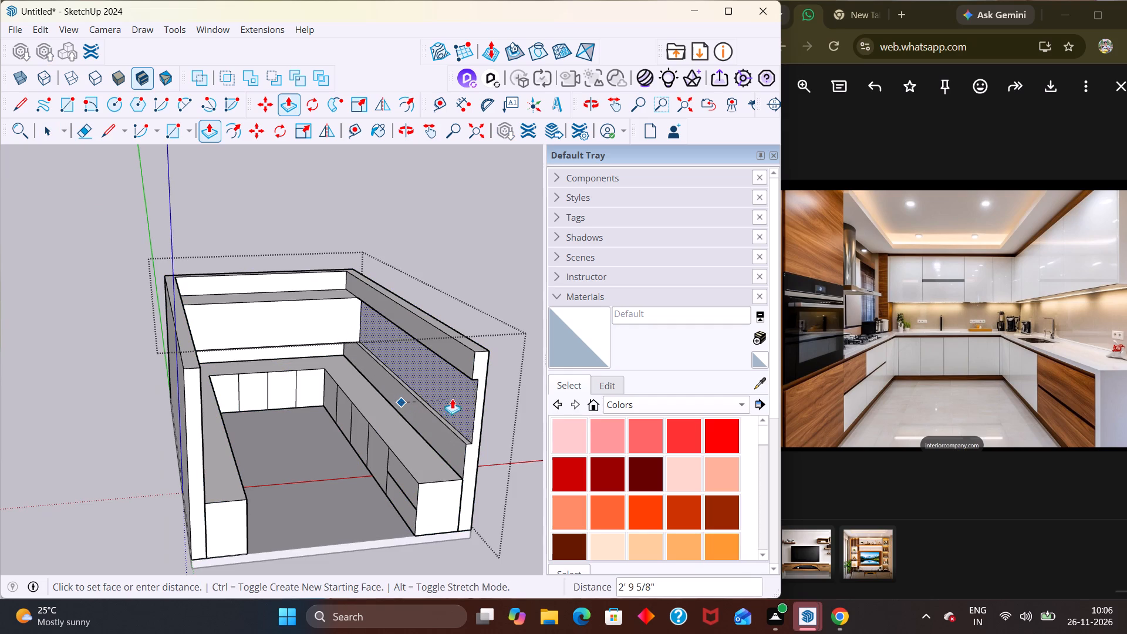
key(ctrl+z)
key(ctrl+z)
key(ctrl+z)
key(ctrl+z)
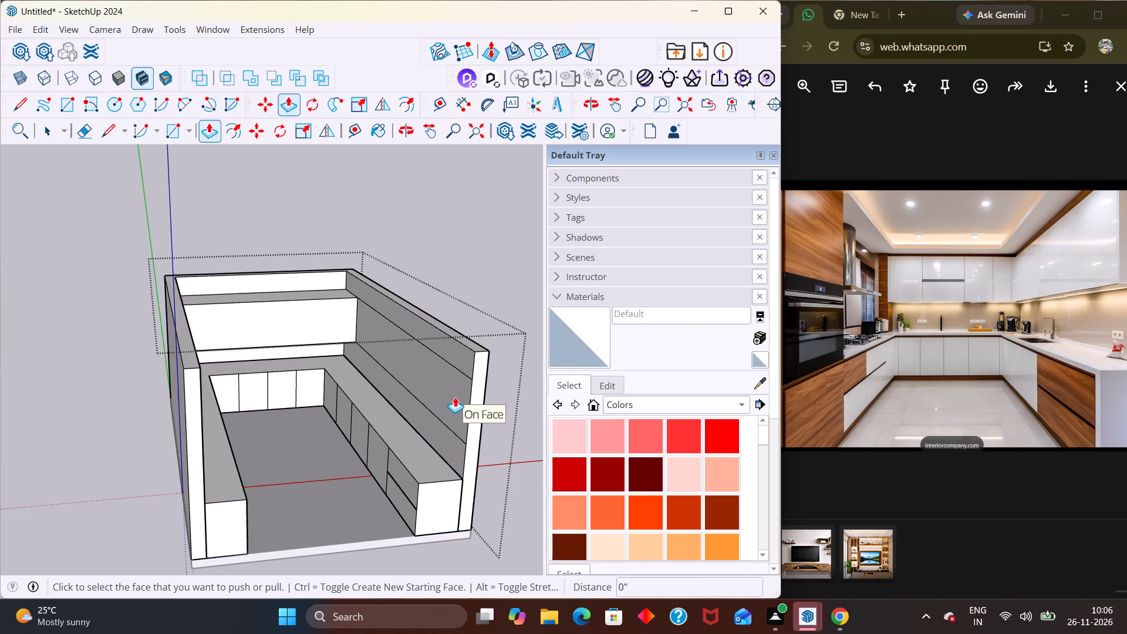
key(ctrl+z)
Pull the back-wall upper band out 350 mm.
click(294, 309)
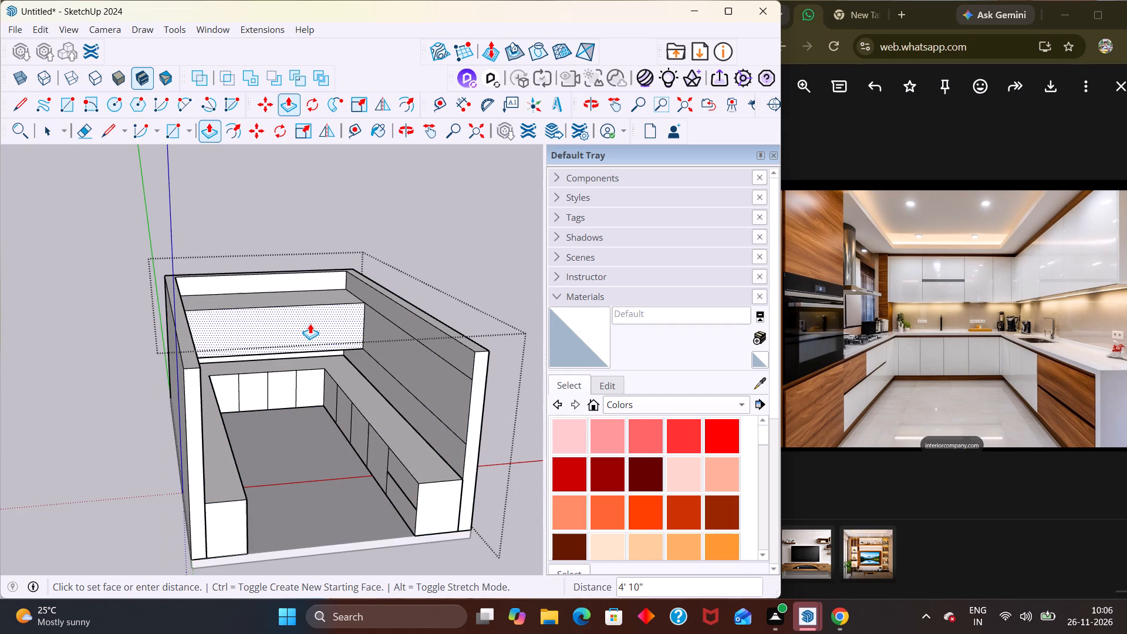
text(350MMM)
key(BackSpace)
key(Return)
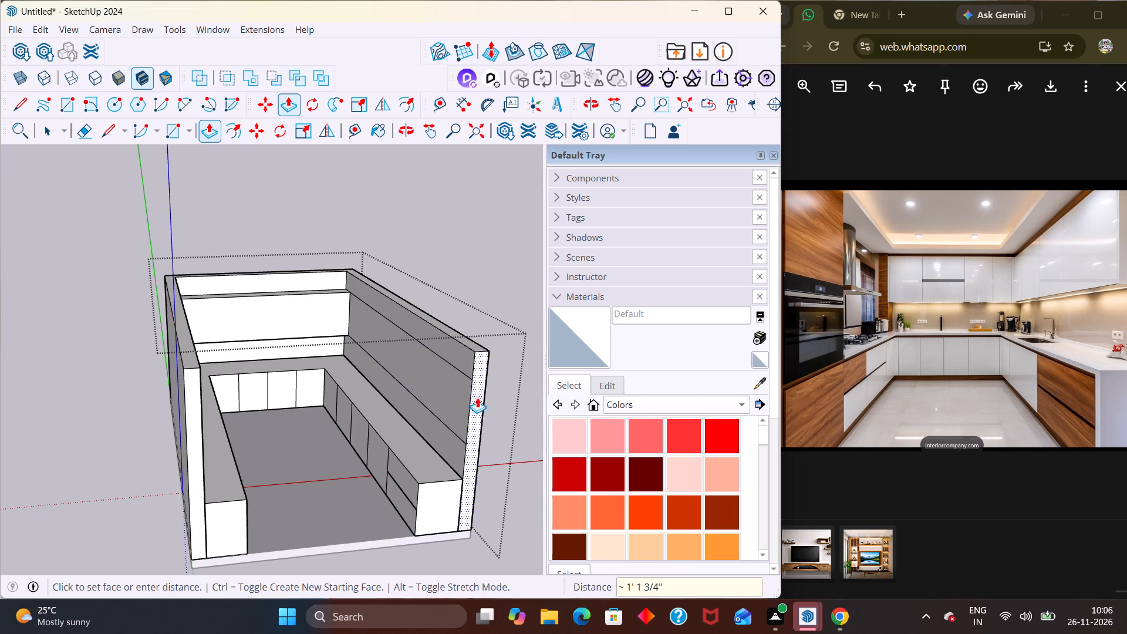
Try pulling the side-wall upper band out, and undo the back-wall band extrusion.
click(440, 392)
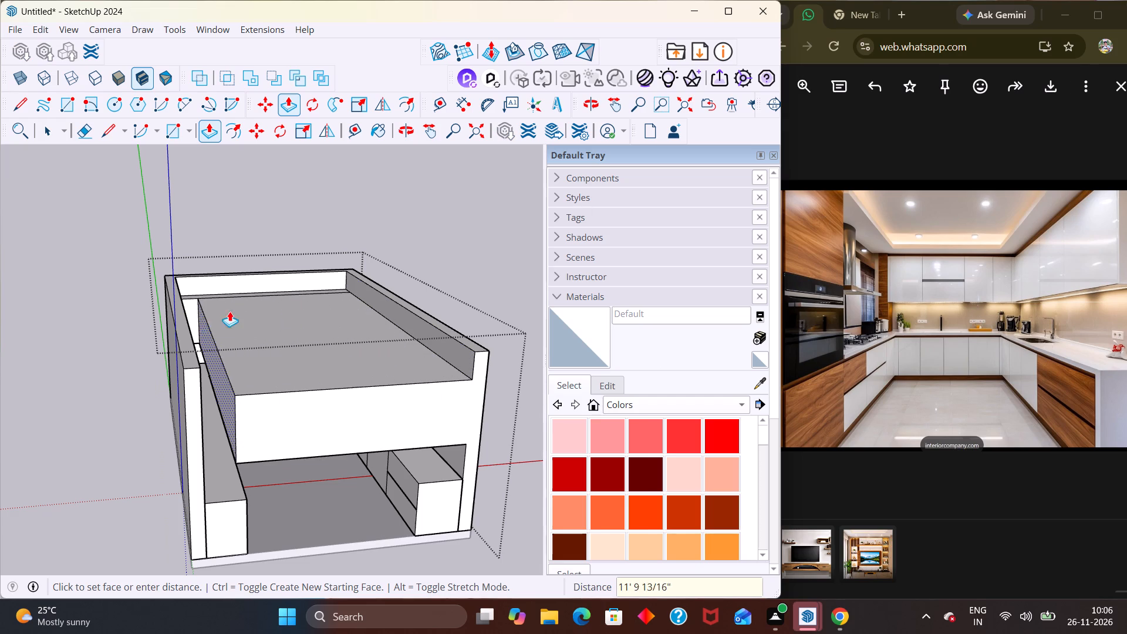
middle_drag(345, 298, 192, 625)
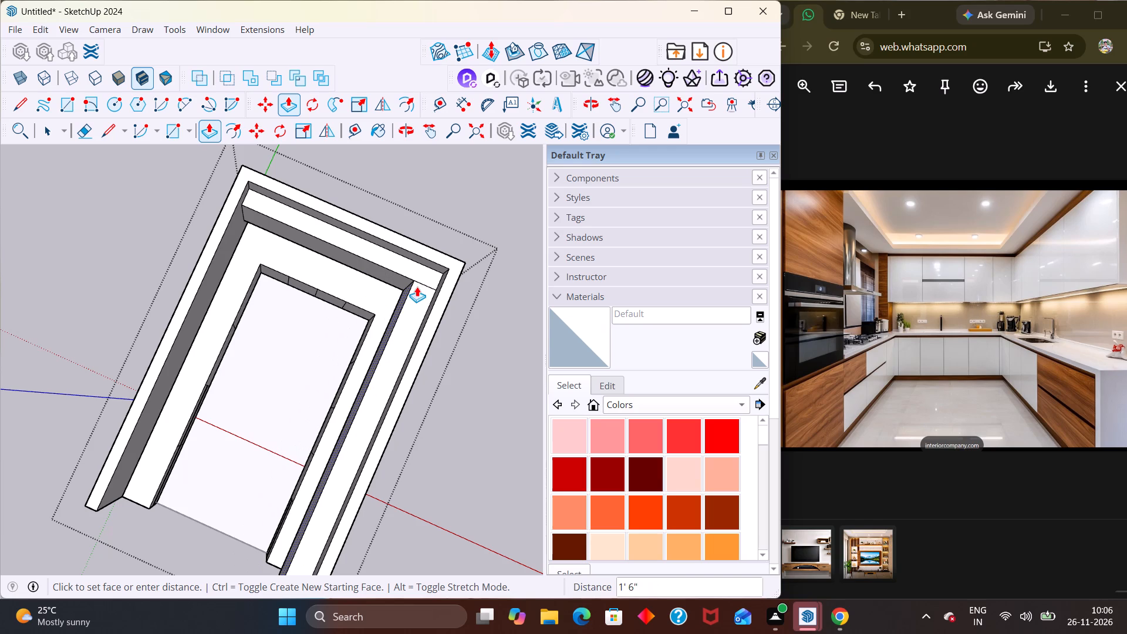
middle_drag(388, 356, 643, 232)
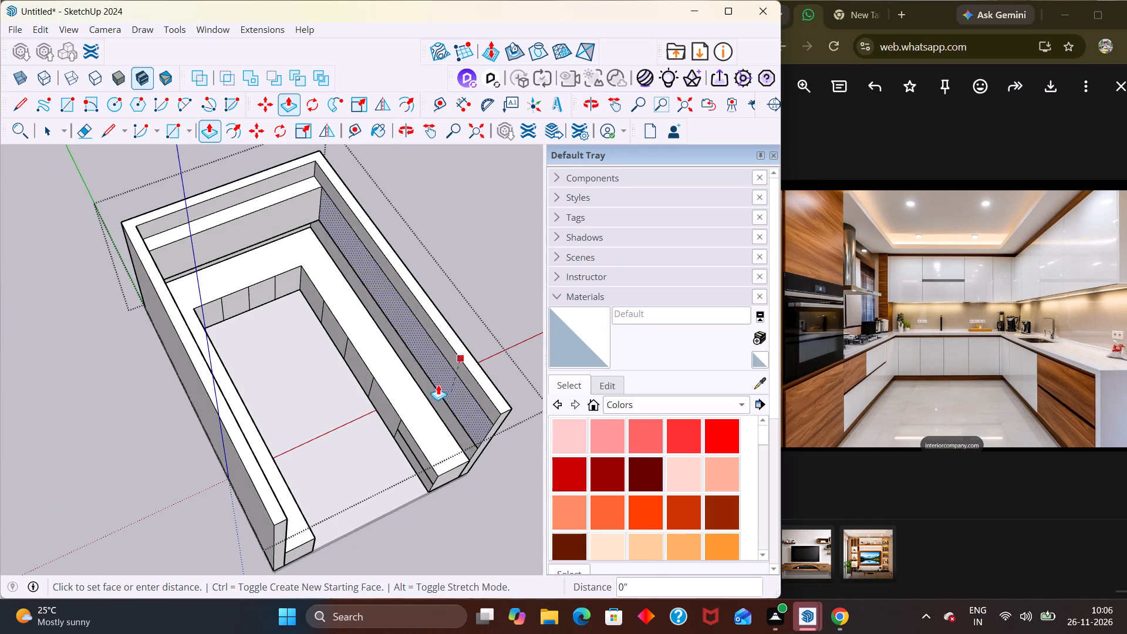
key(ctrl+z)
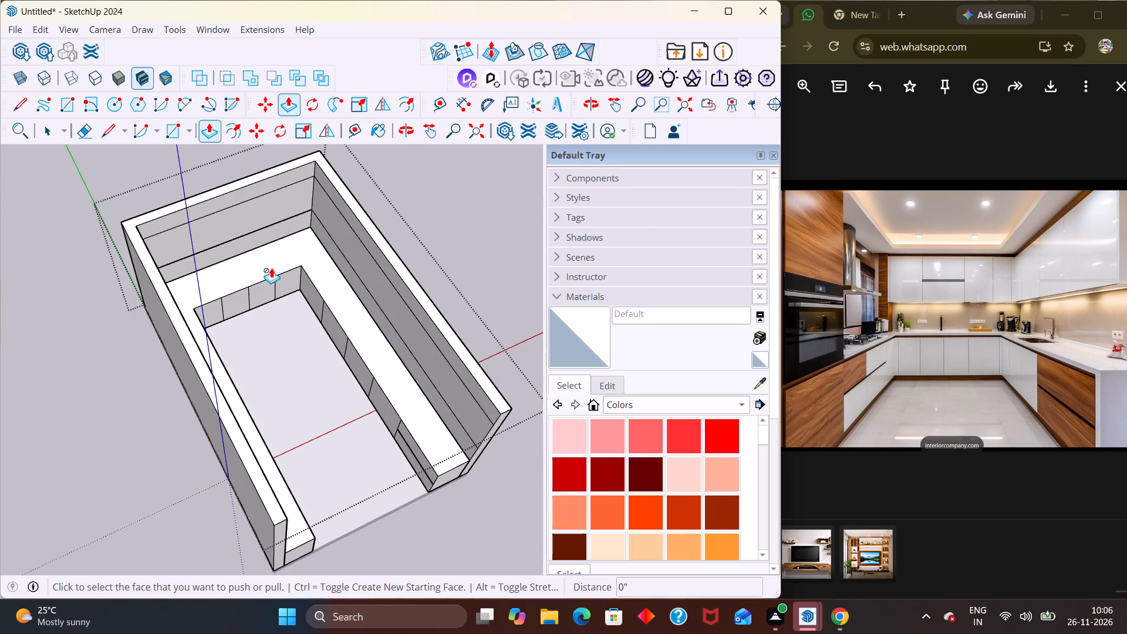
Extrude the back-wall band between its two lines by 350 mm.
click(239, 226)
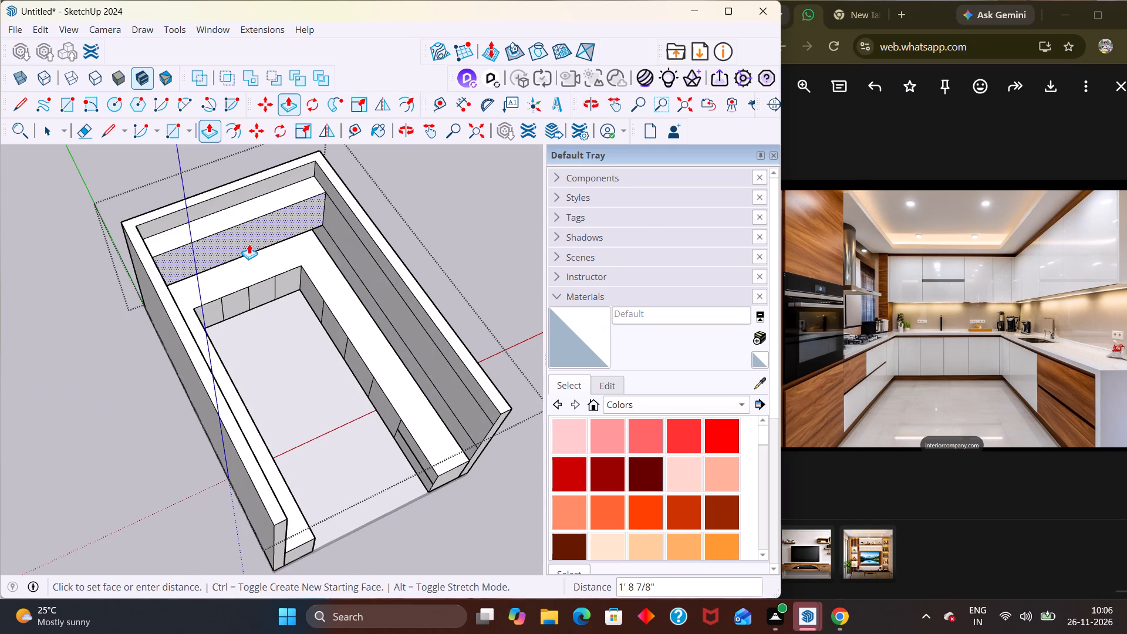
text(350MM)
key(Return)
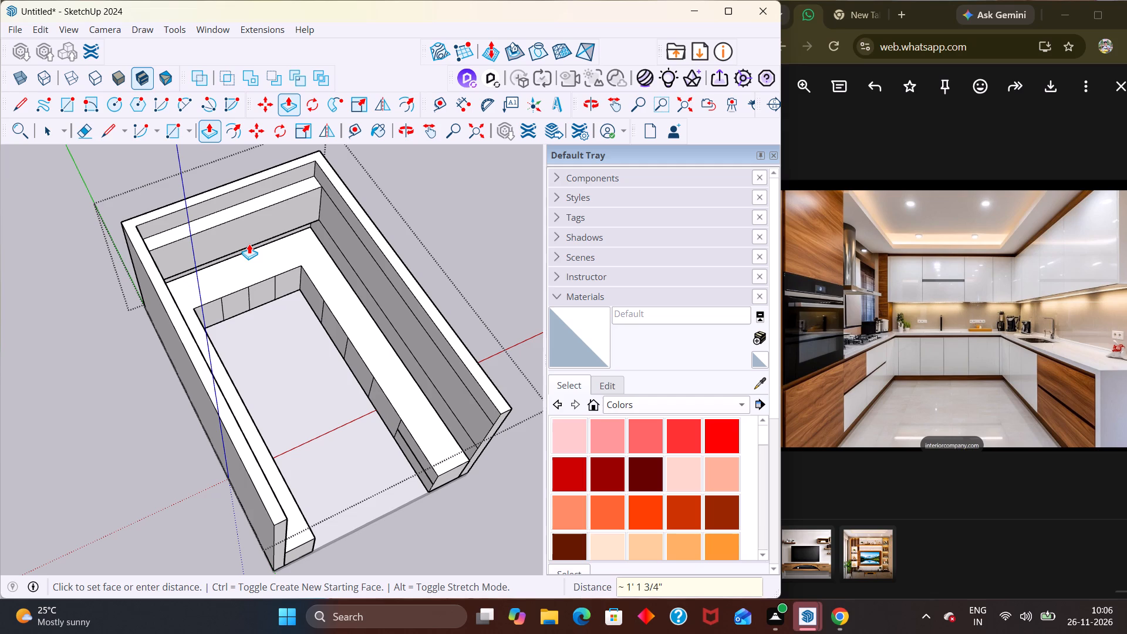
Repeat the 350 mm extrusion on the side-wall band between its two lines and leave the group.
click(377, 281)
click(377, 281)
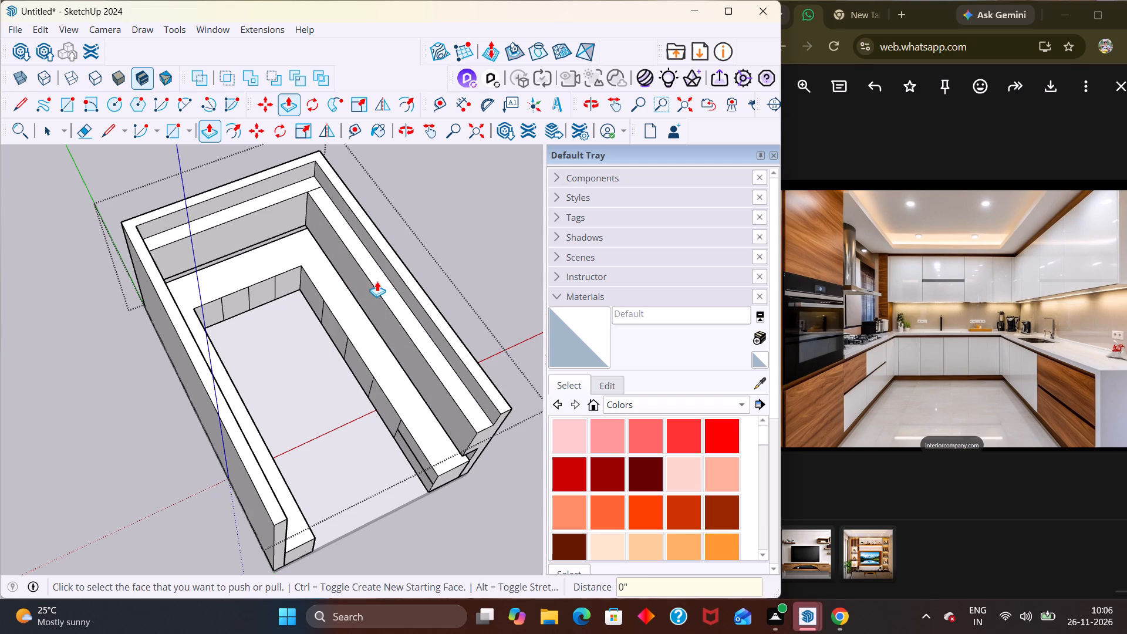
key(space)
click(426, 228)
Examine the back-wall and side-wall upper blocks from above and from the front against the base cabinets and reference photo.
middle_drag(383, 336, 281, 177)
scroll(342, 303, up, 1)
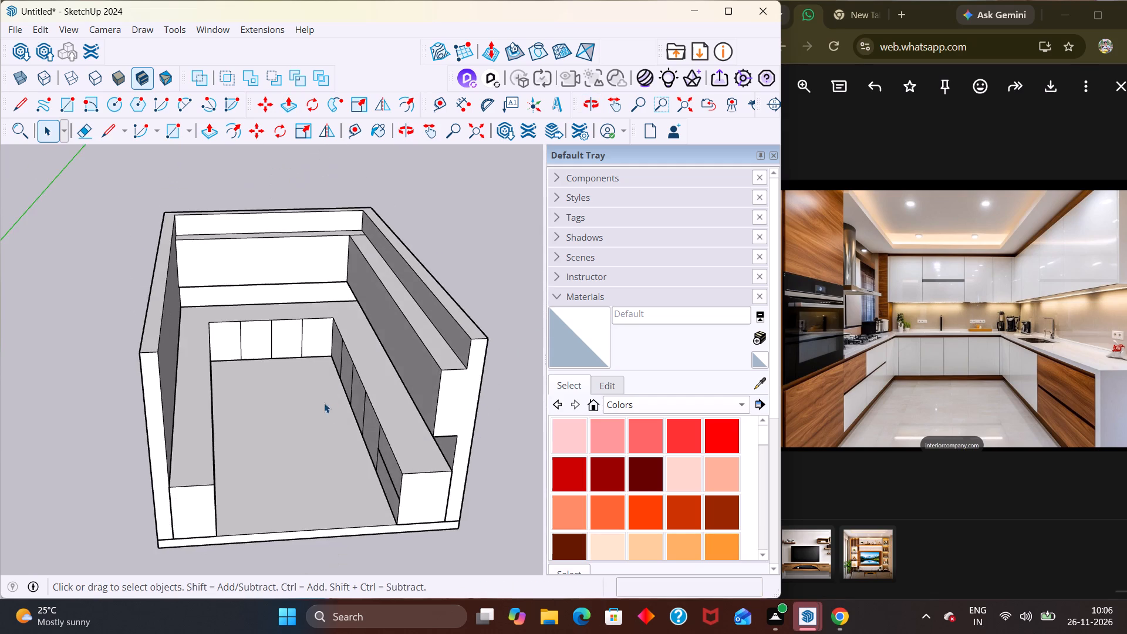
scroll(415, 409, down, 5)
middle_drag(370, 484, 320, 434)
scroll(320, 434, up, 2)
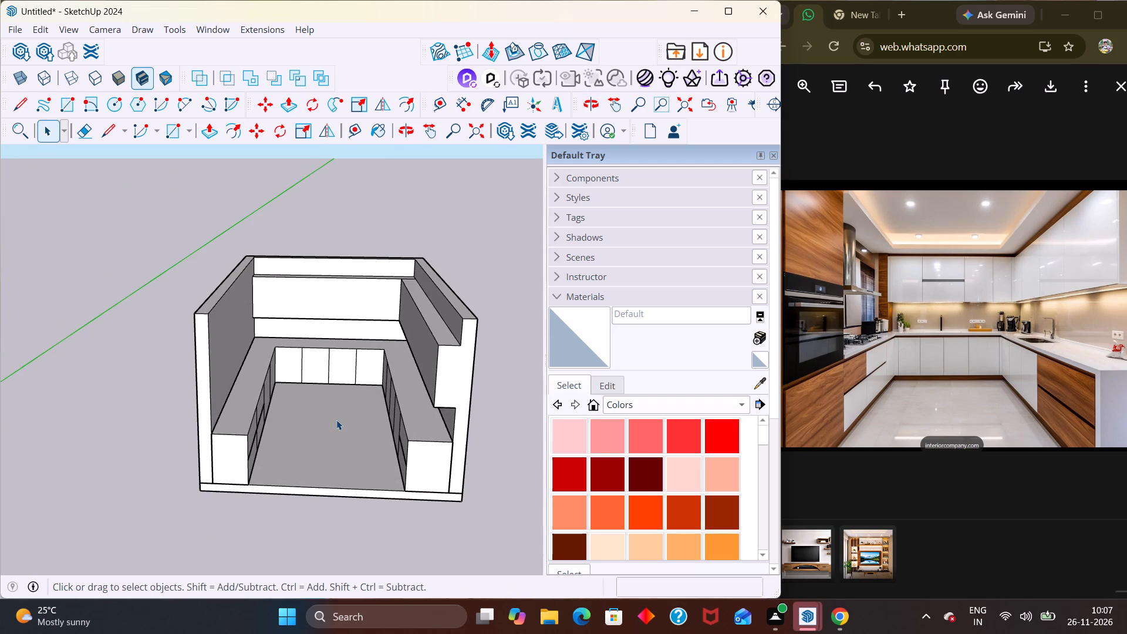
scroll(339, 431, up, 3)
middle_drag(324, 416, 330, 332)
scroll(336, 335, down, 2)
middle_drag(380, 341, 360, 367)
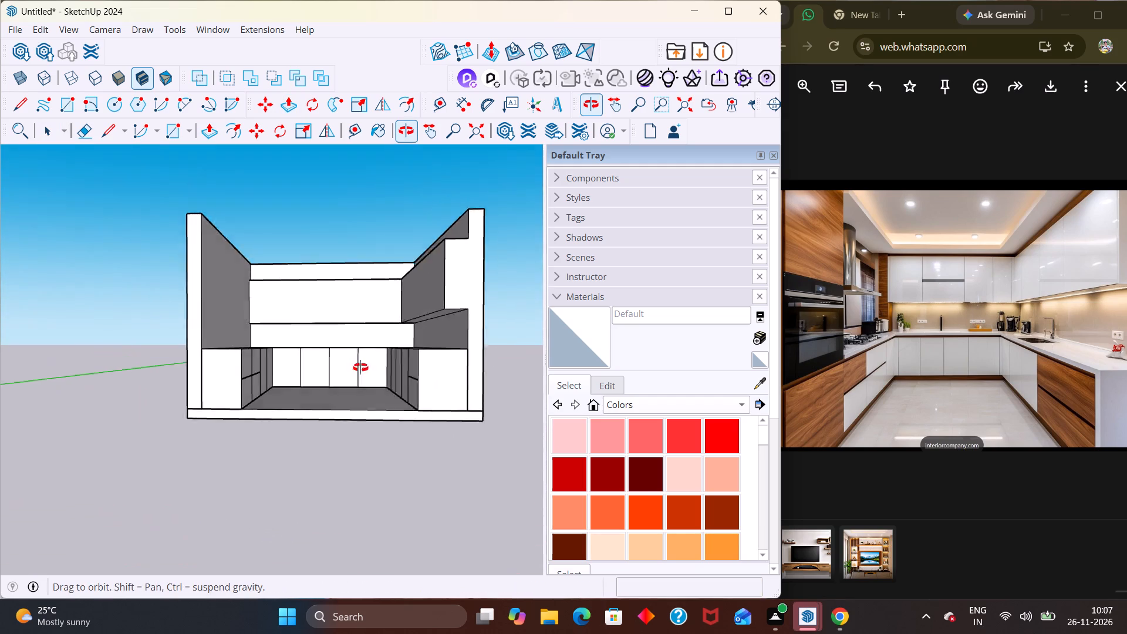
middle_drag(360, 367, 317, 379)
middle_drag(350, 404, 380, 421)
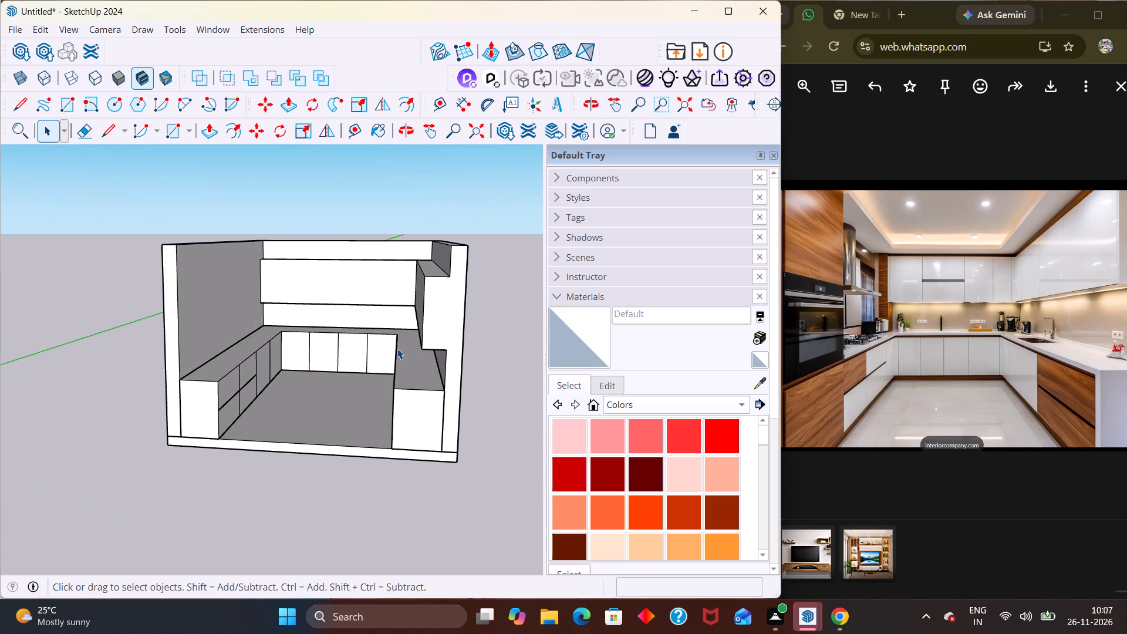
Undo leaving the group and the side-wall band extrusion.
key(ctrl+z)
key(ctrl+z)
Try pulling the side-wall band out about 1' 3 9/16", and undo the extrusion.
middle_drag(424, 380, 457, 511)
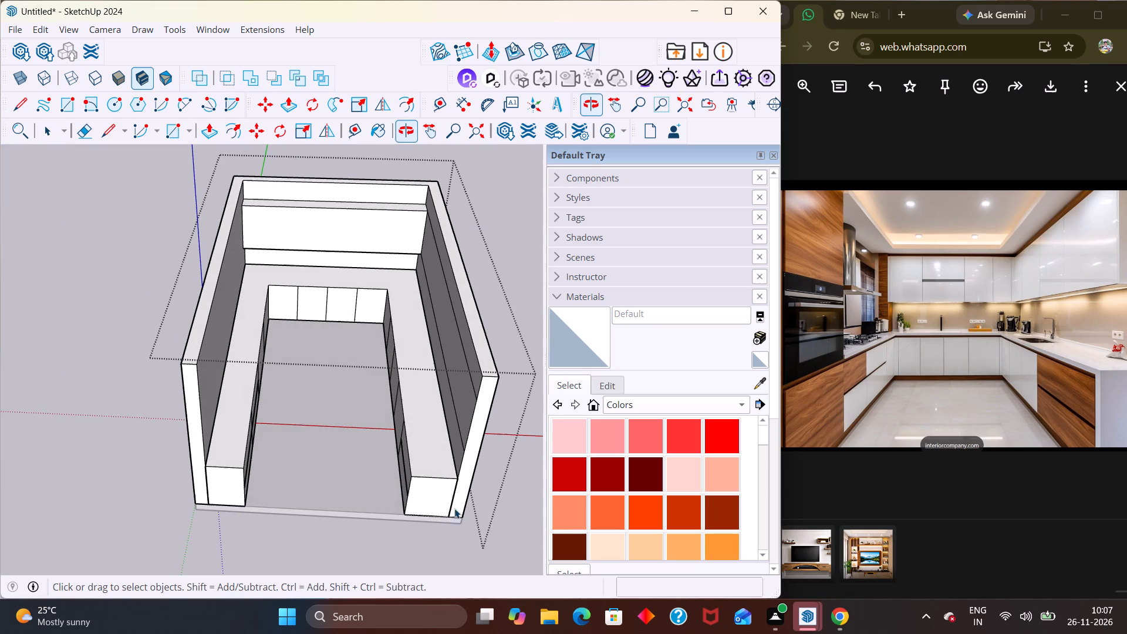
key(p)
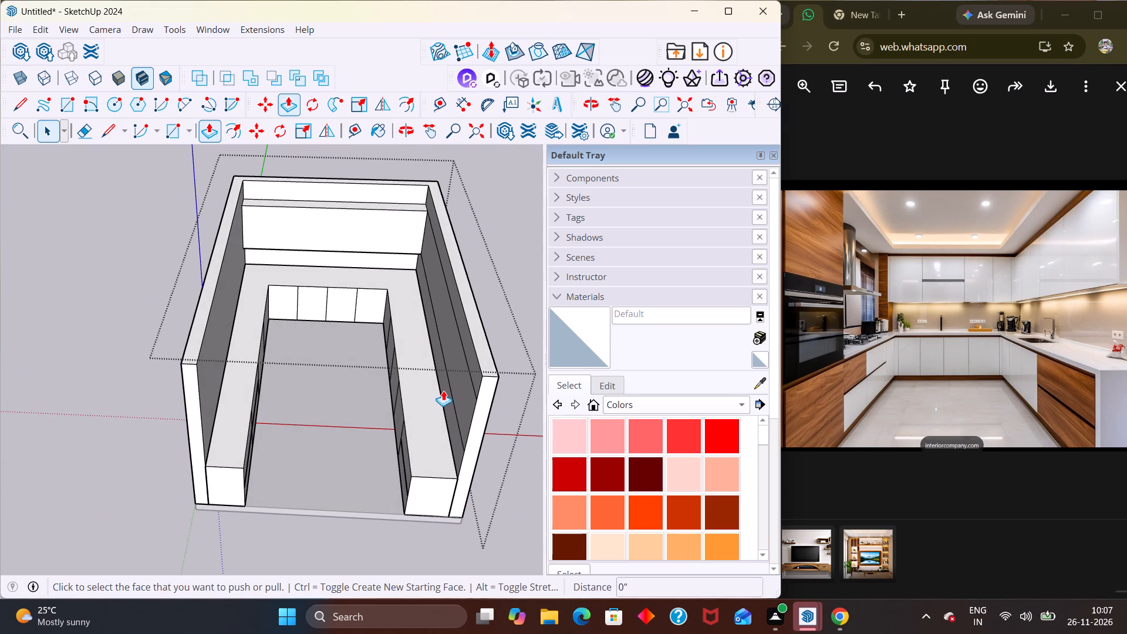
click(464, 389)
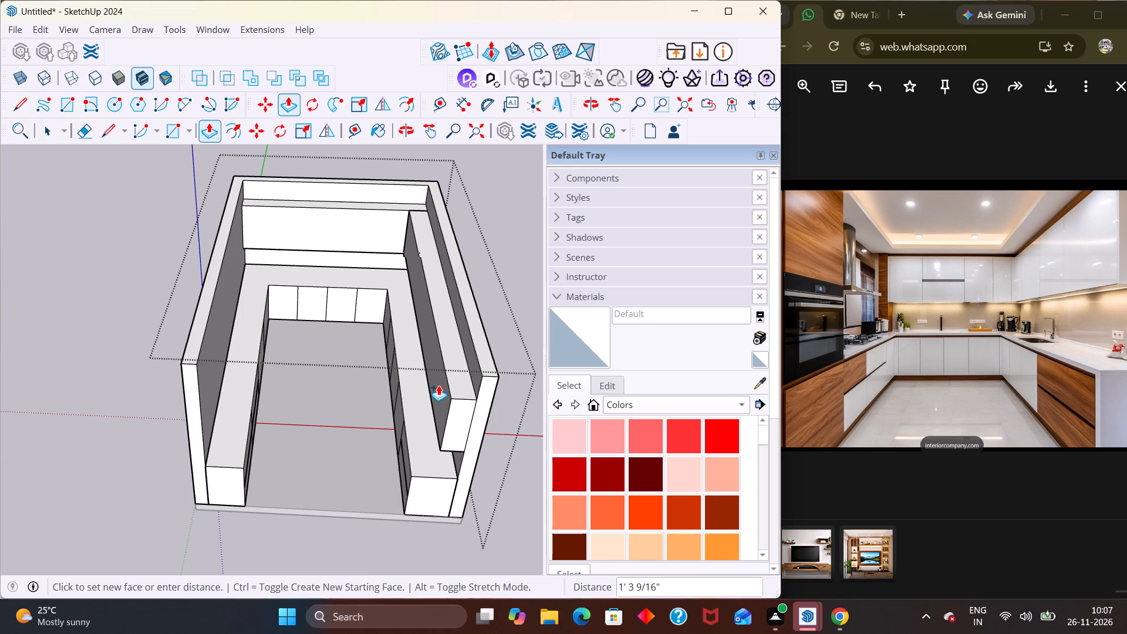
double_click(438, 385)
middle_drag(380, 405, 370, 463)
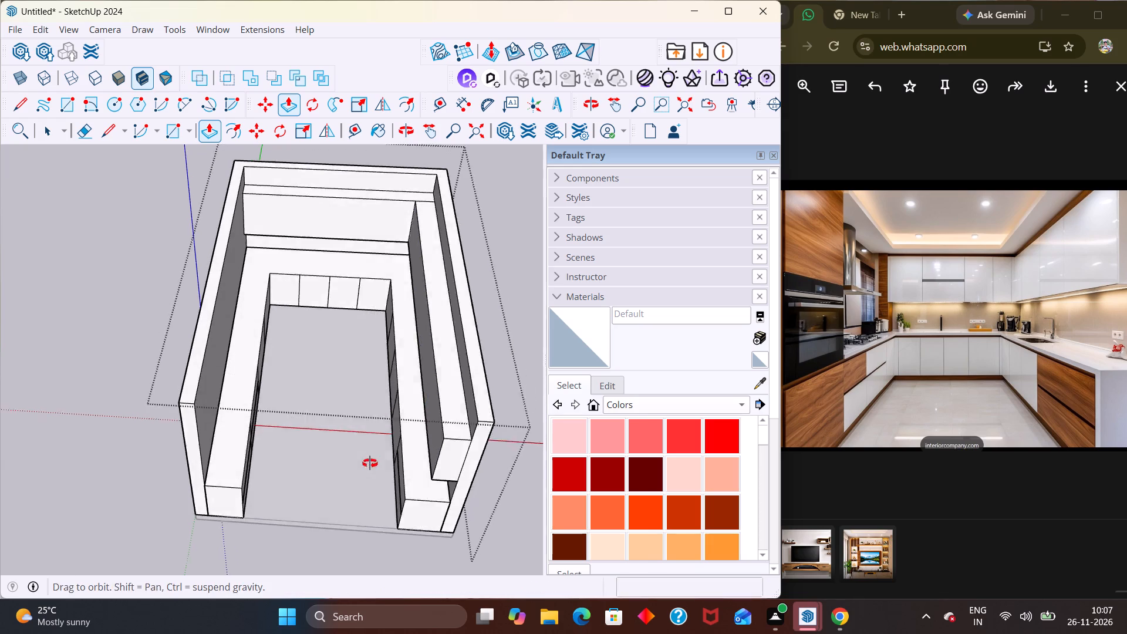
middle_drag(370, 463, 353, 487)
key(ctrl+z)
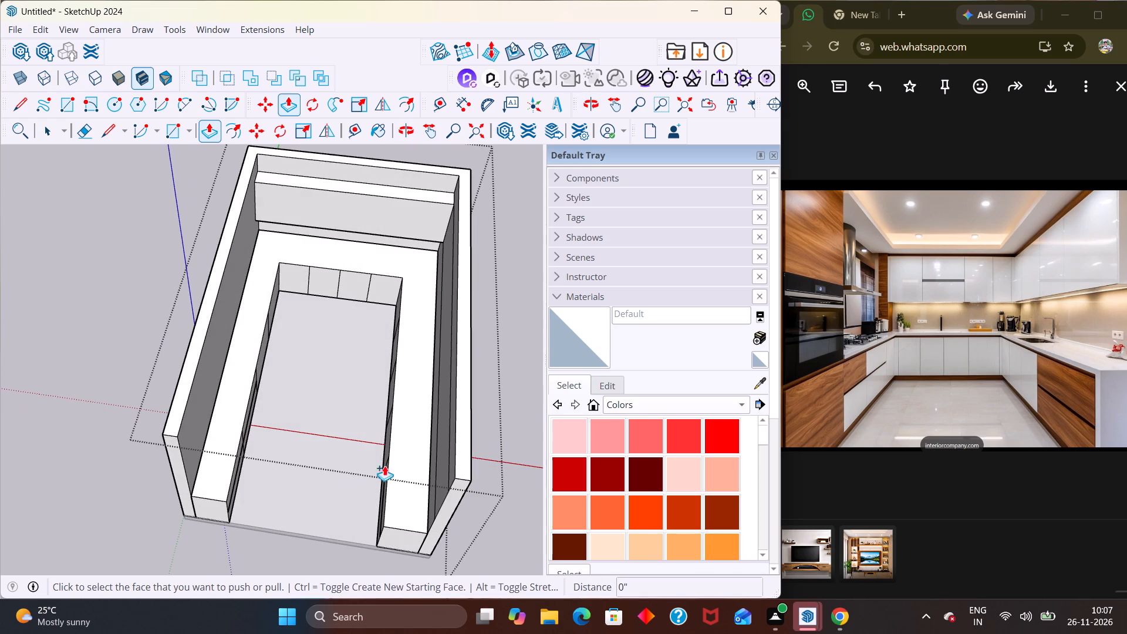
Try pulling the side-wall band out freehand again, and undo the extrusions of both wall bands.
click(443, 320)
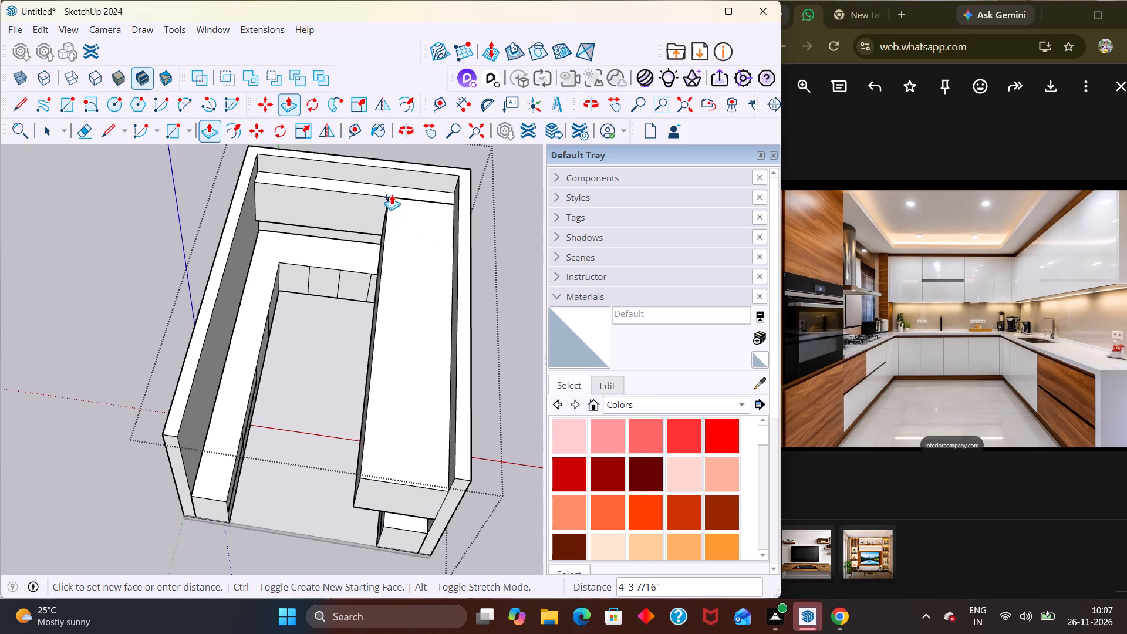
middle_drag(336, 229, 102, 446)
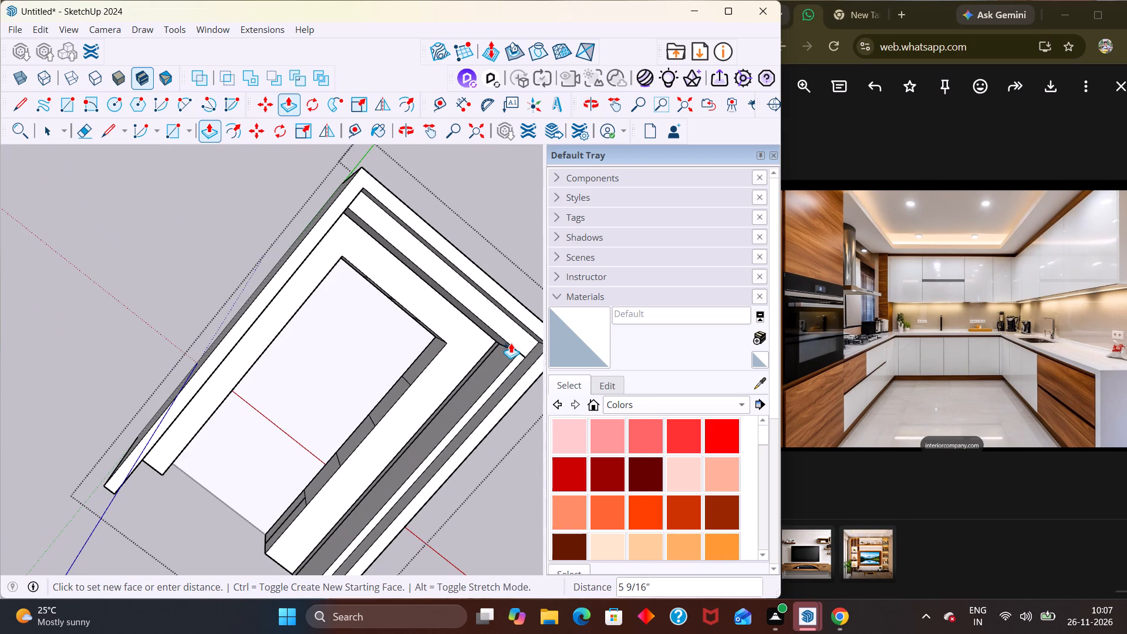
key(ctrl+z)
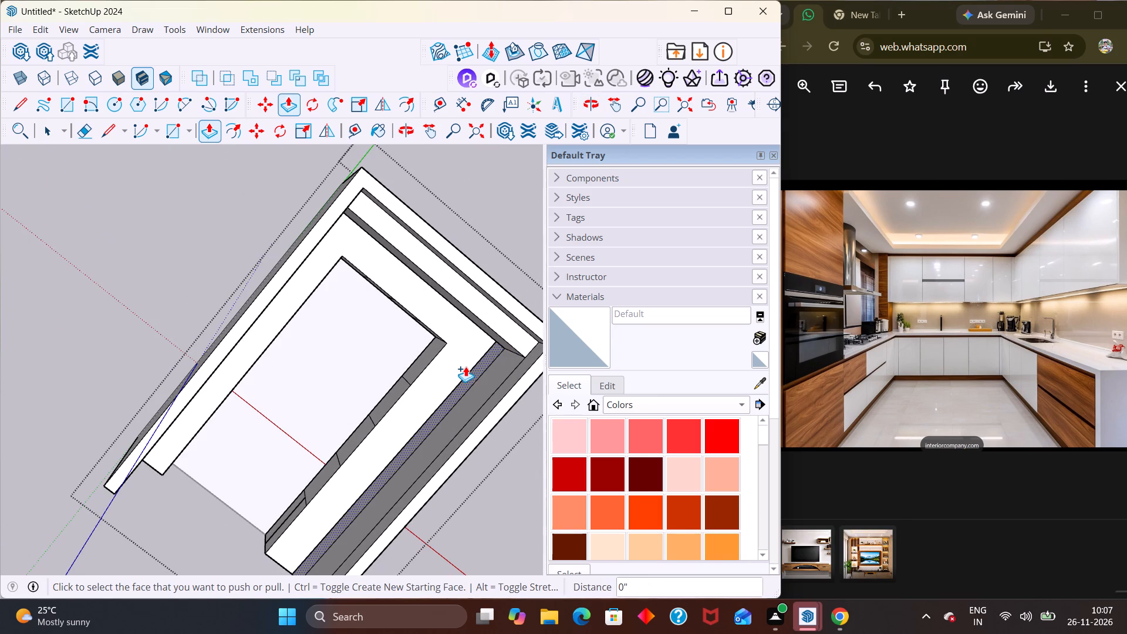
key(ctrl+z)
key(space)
Pull the back-wall band between its two lines out 350 mm to form the wall units.
middle_drag(490, 336, 546, 224)
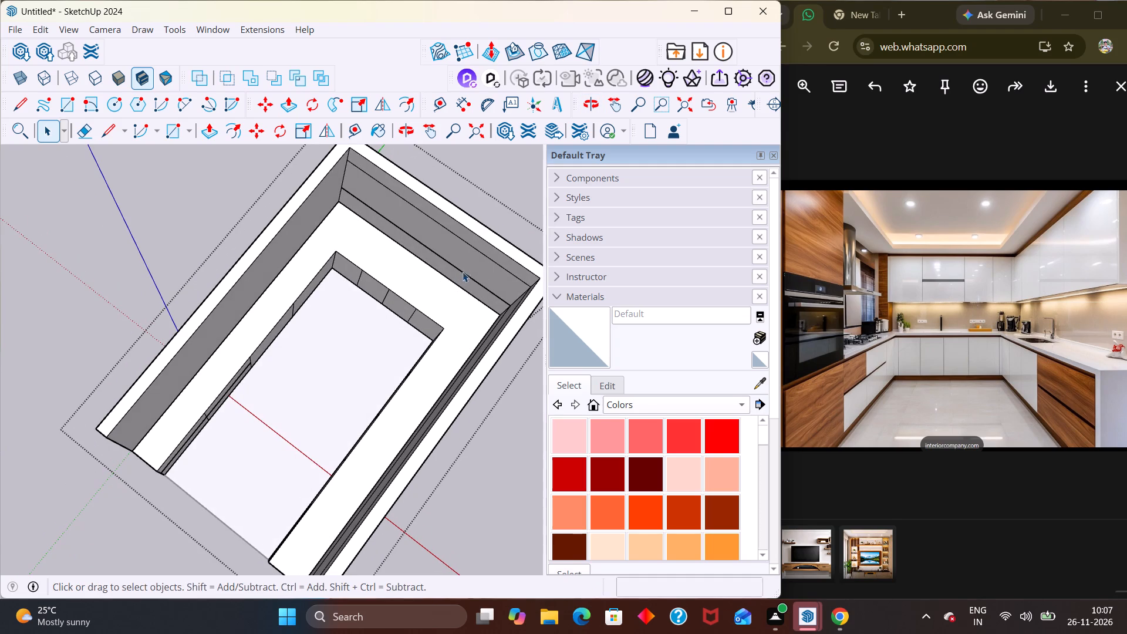
key(p)
click(468, 263)
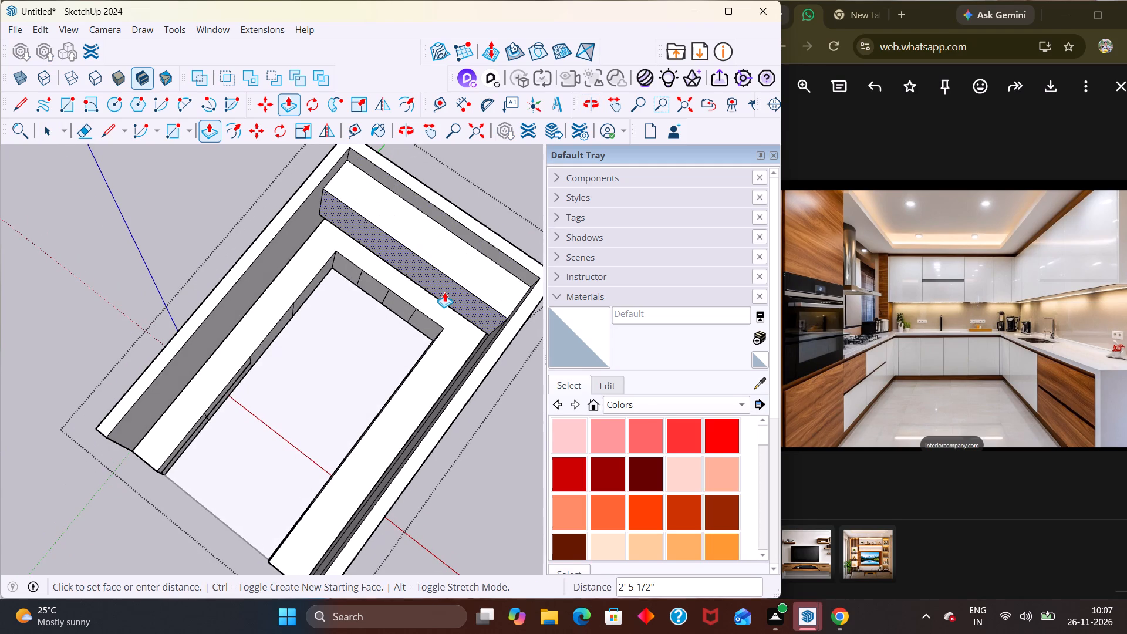
text(350MM)
key(Return)
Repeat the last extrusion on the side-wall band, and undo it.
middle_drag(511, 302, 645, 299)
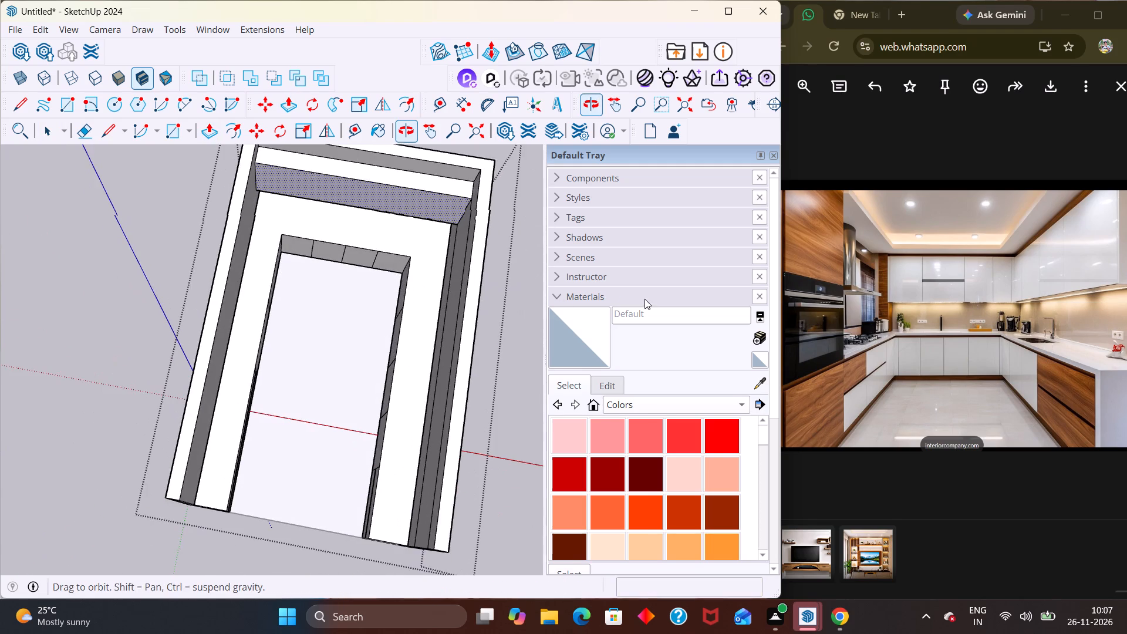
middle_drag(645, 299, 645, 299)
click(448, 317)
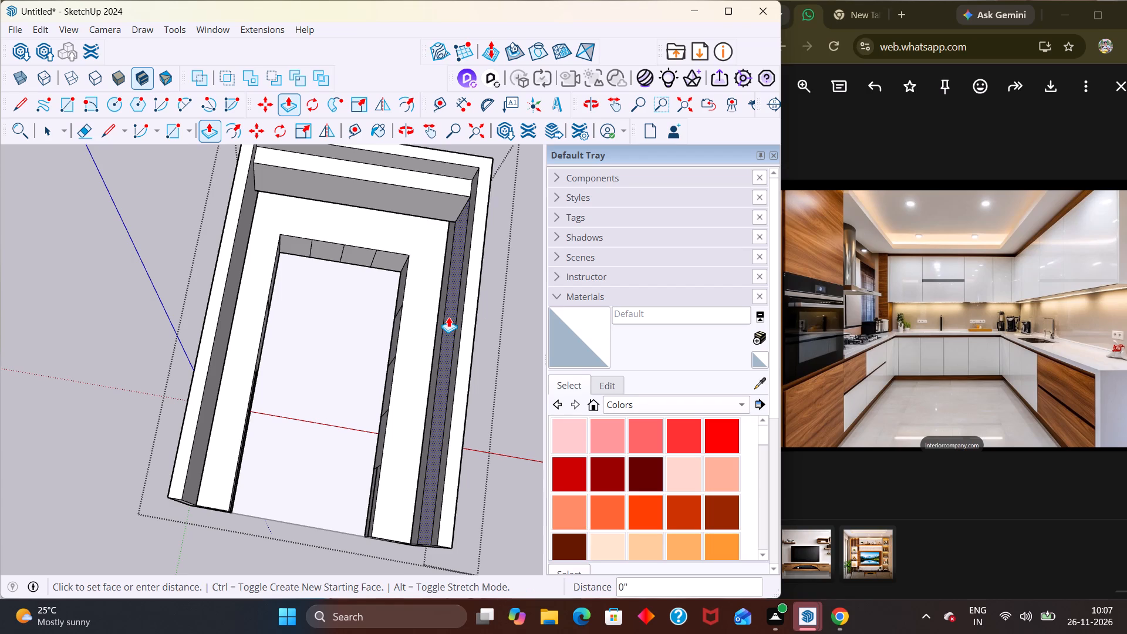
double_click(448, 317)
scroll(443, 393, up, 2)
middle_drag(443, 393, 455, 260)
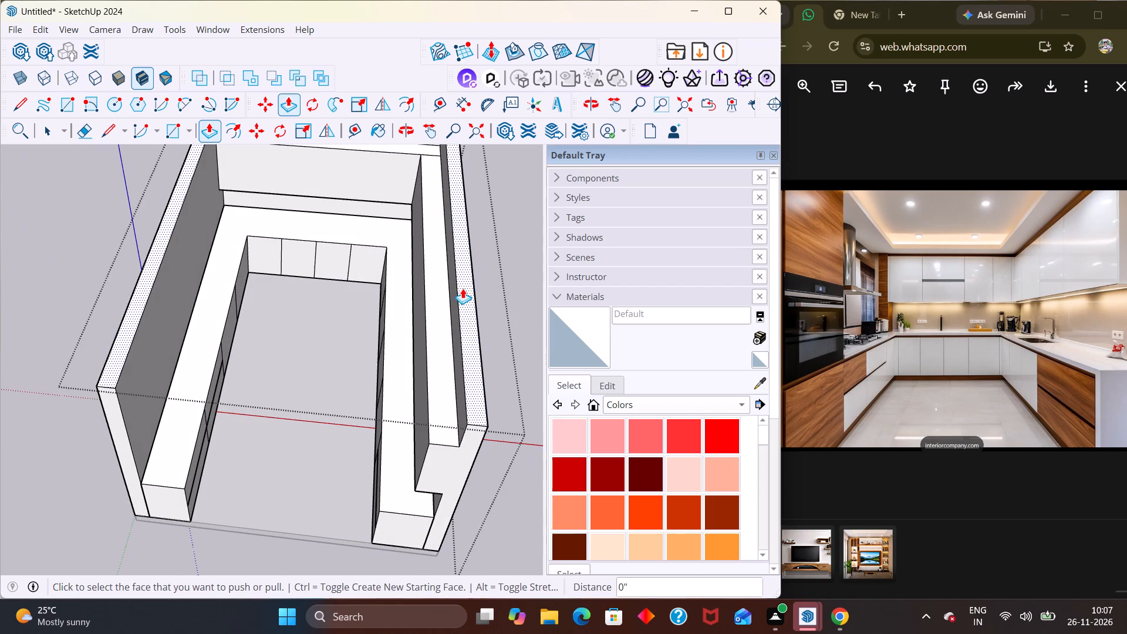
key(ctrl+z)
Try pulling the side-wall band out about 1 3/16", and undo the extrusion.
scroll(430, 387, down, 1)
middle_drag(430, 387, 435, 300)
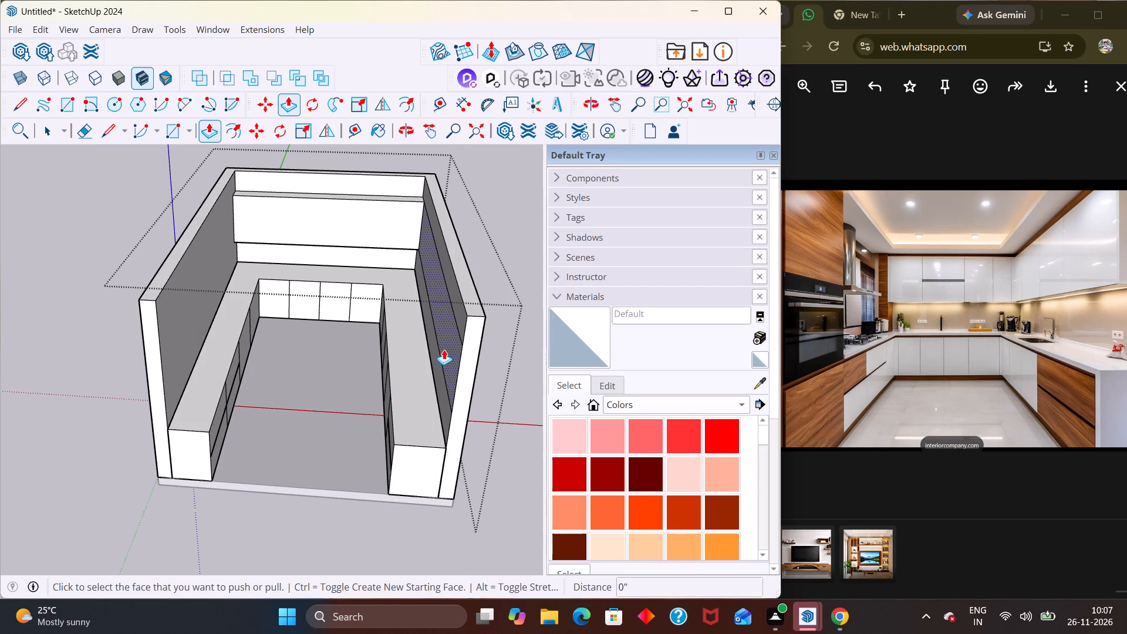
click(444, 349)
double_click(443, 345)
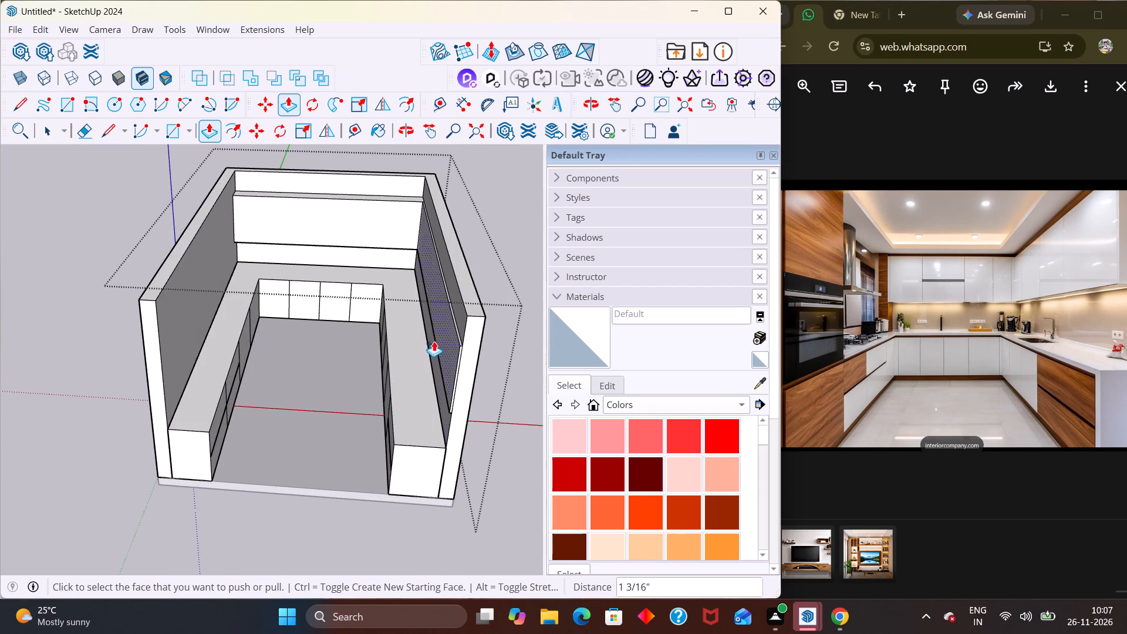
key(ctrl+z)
Pull the side-wall band out 350 mm to form its wall units, and leave the group.
click(443, 340)
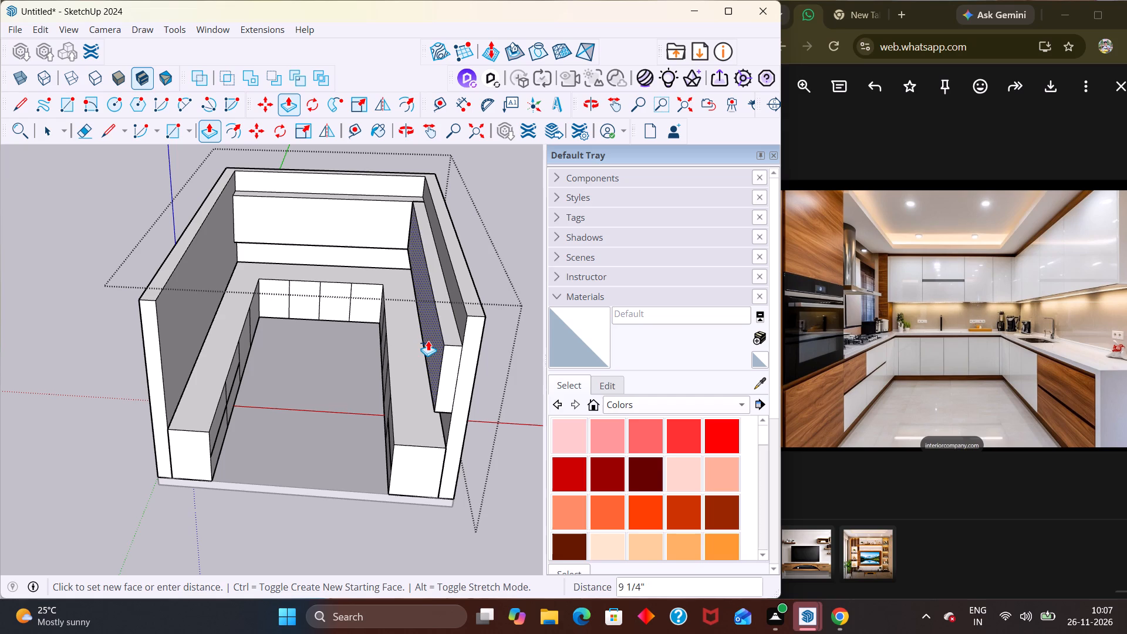
text(350MM)
key(Return)
key(space)
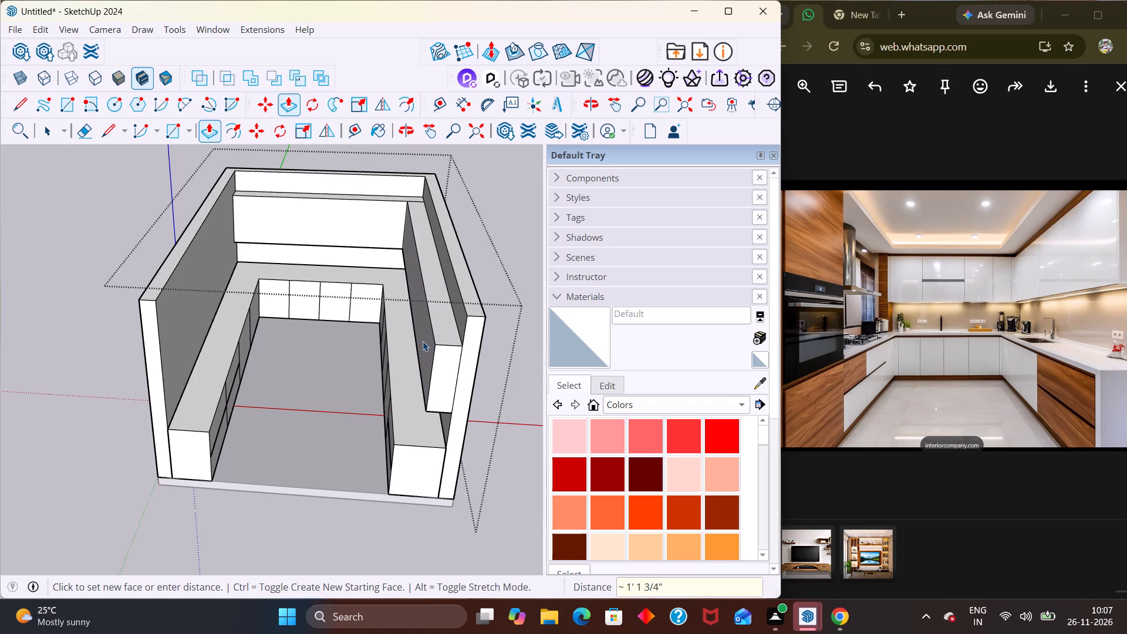
scroll(425, 341, down, 3)
click(508, 249)
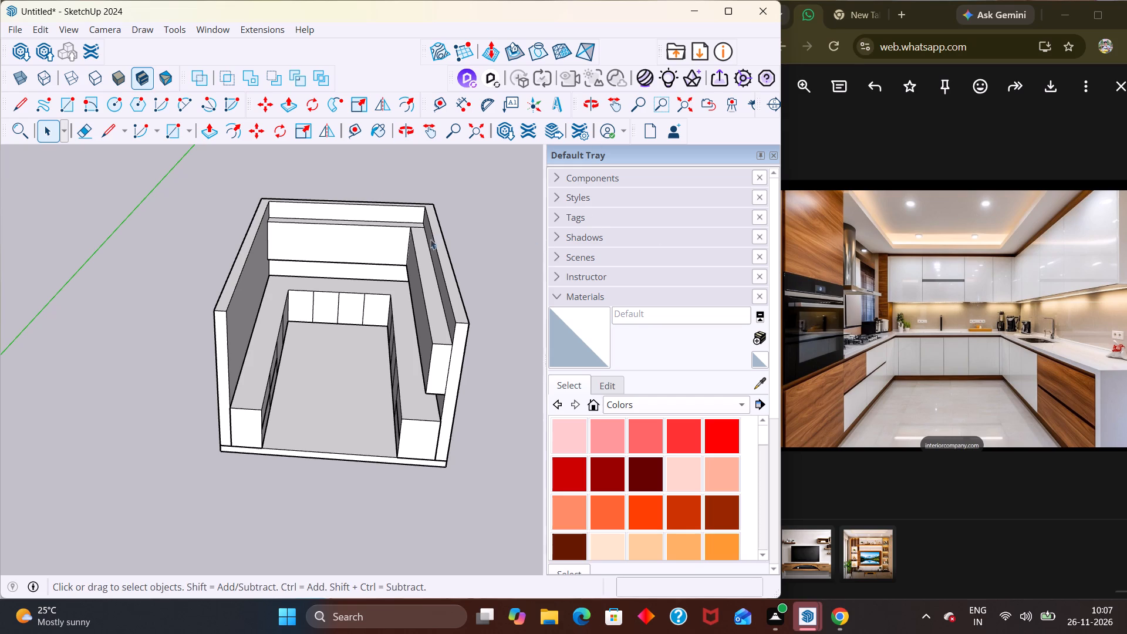
Examine the back-wall and side-wall units from above and from the front against the base cabinets.
scroll(401, 173, up, 6)
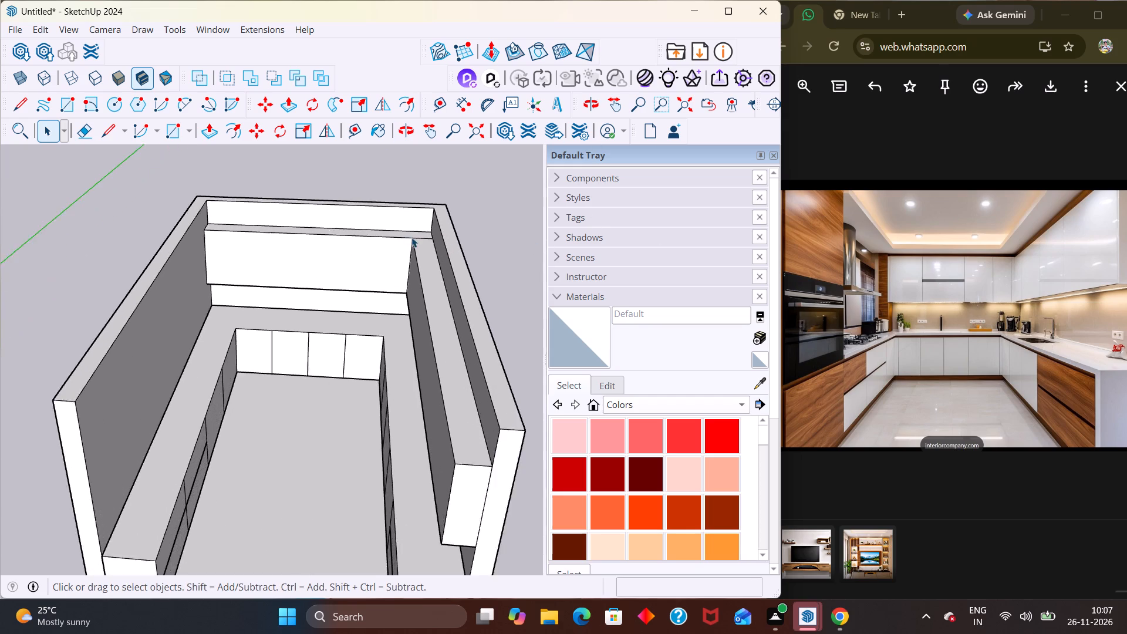
middle_drag(392, 313, 419, 204)
scroll(419, 204, down, 5)
middle_drag(482, 289, 488, 284)
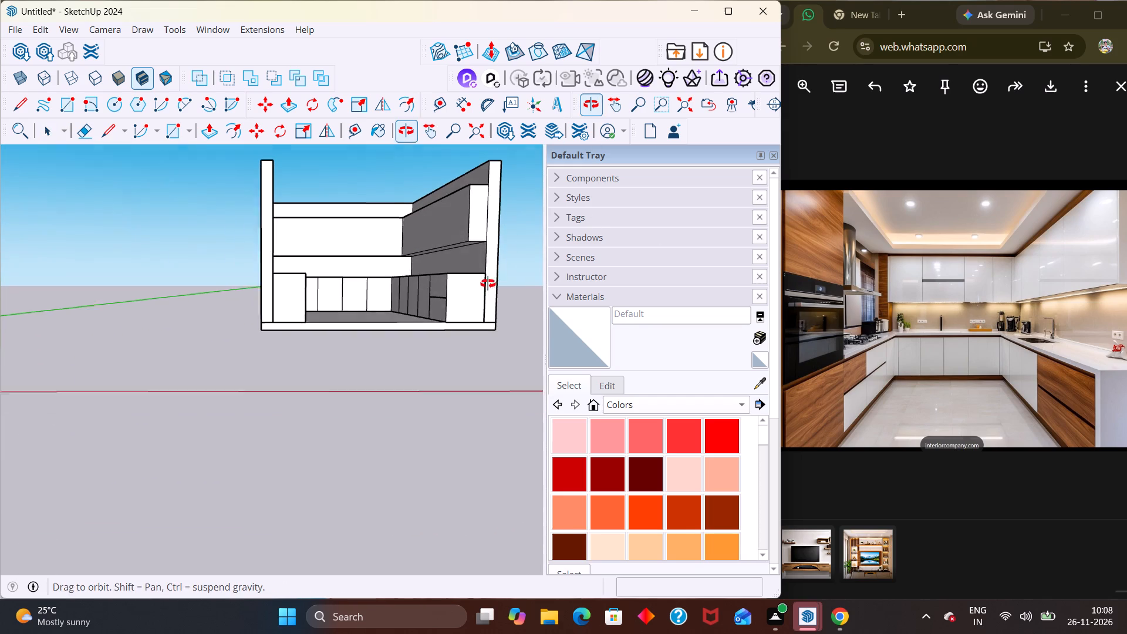
middle_drag(488, 284, 486, 282)
middle_drag(428, 249, 377, 276)
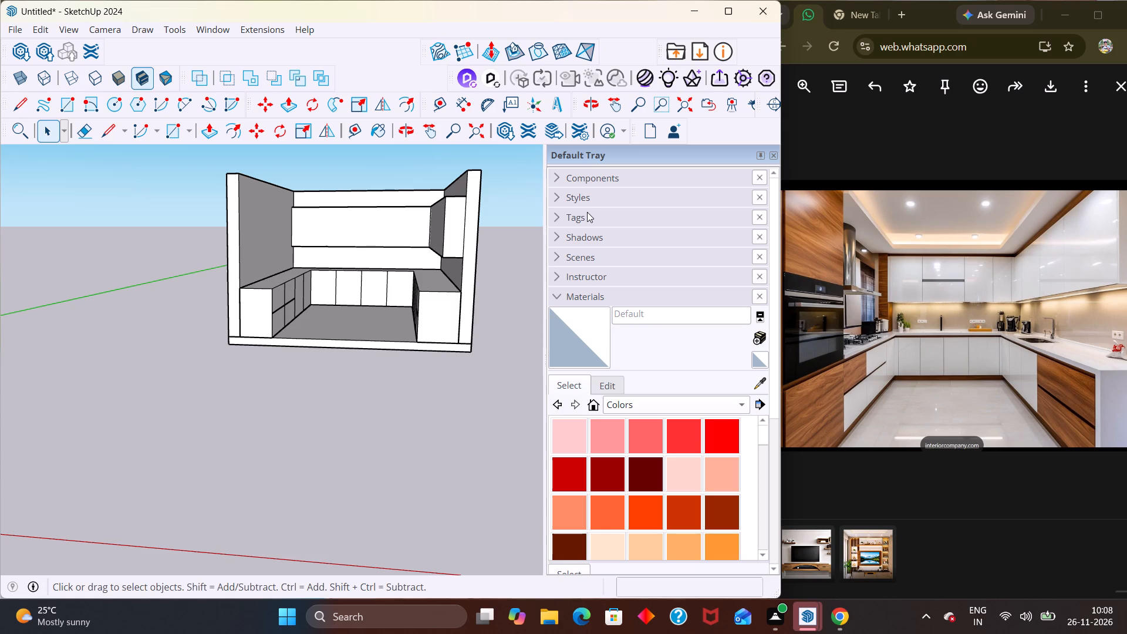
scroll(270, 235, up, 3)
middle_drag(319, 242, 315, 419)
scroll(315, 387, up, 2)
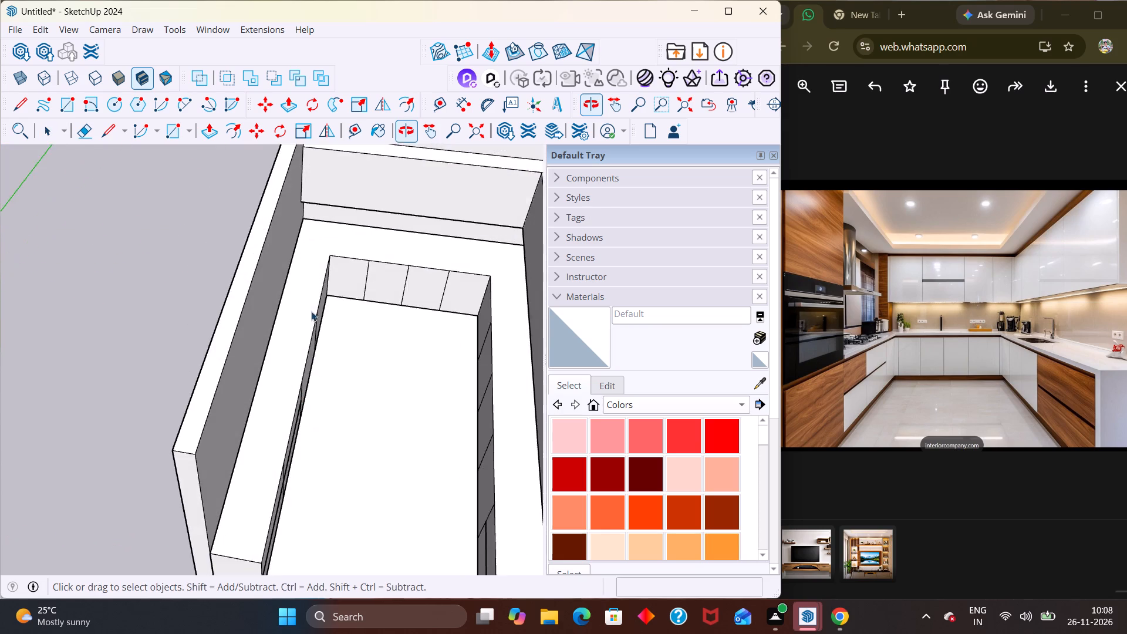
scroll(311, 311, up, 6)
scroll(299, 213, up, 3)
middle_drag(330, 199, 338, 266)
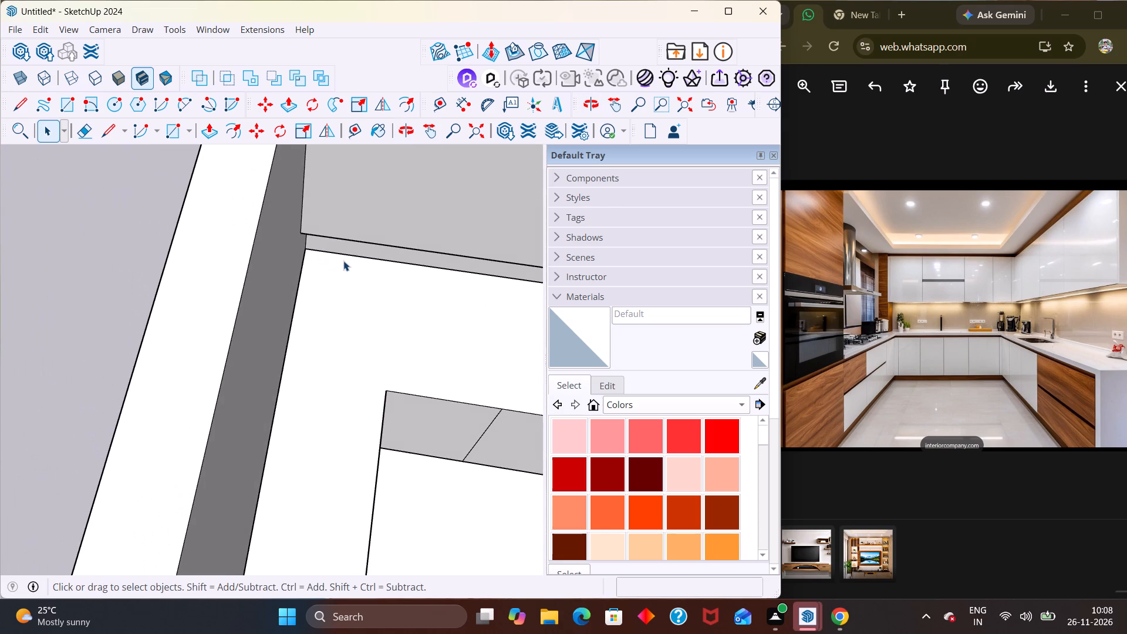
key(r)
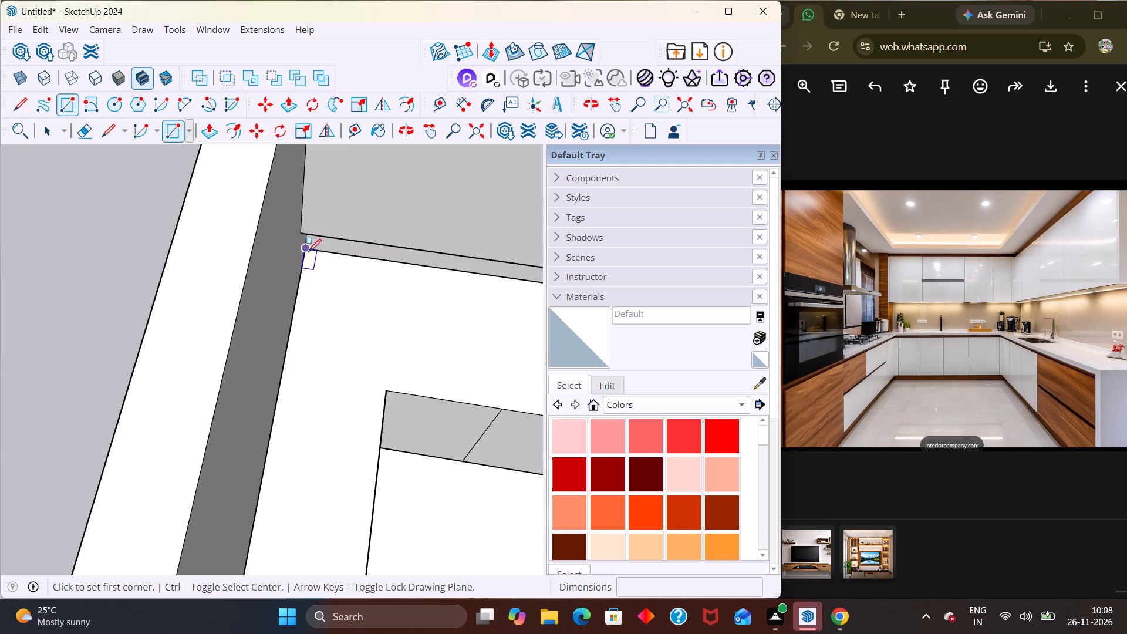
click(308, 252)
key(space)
Inside the walls group, draw a rectangle about 8 11/16" by 1' 2 1/16" on the countertop in the back corner opposite the side-wall units.
scroll(340, 299, down, 3)
scroll(339, 299, up, 1)
scroll(338, 300, down, 2)
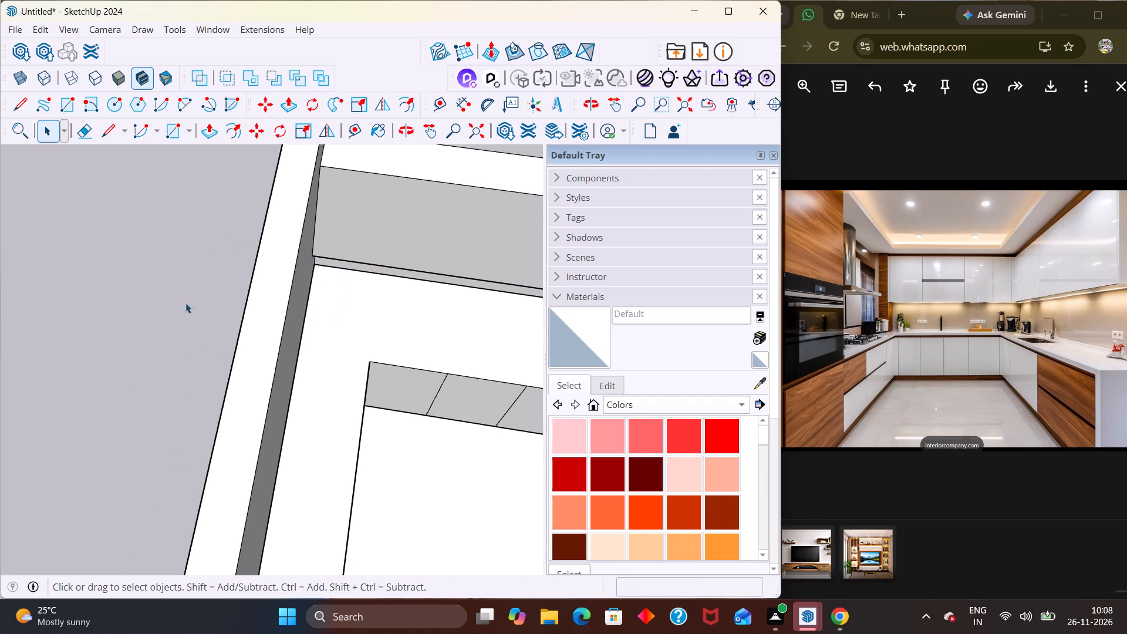
click(174, 302)
click(346, 329)
double_click(343, 321)
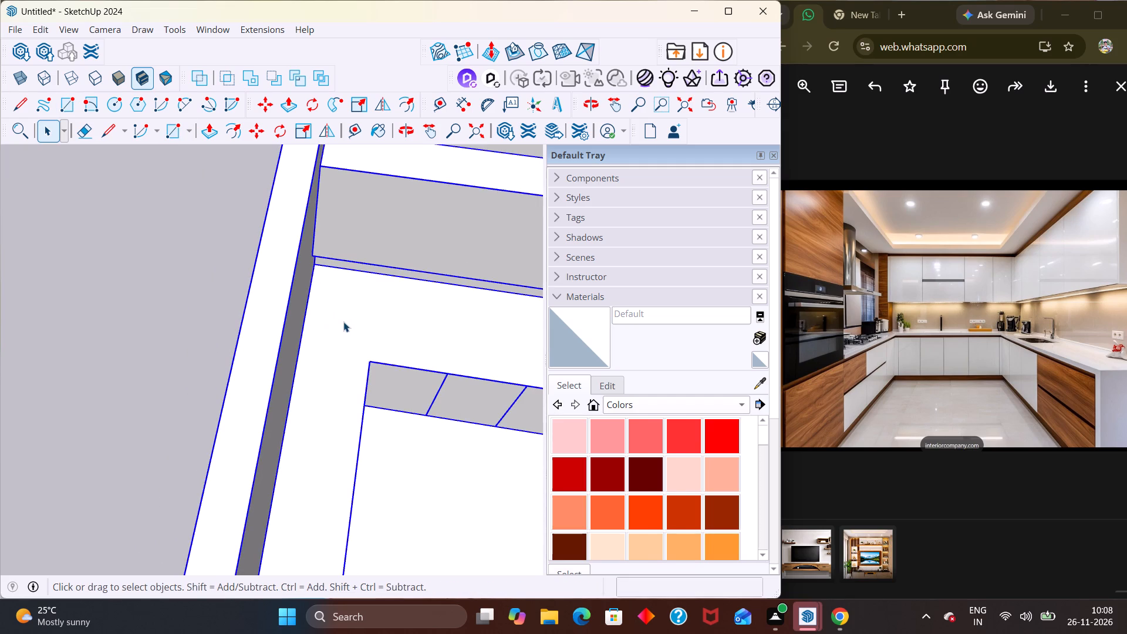
click(343, 322)
triple_click(342, 318)
scroll(342, 316, down, 10)
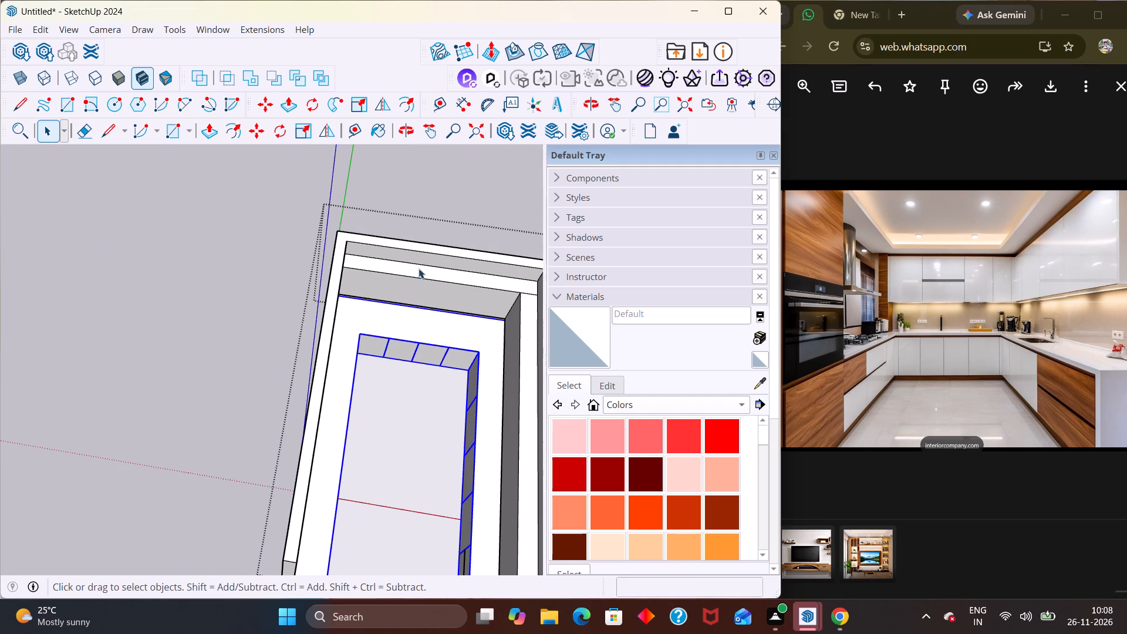
key(r)
scroll(346, 305, up, 3)
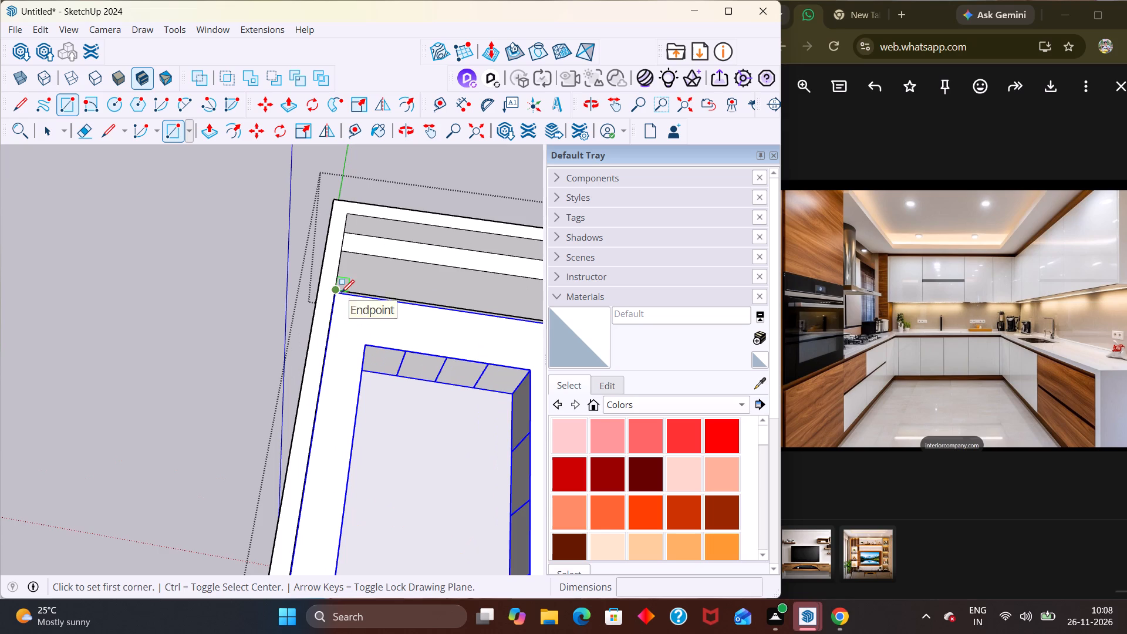
scroll(347, 289, up, 5)
middle_drag(383, 298, 295, 279)
scroll(303, 284, up, 5)
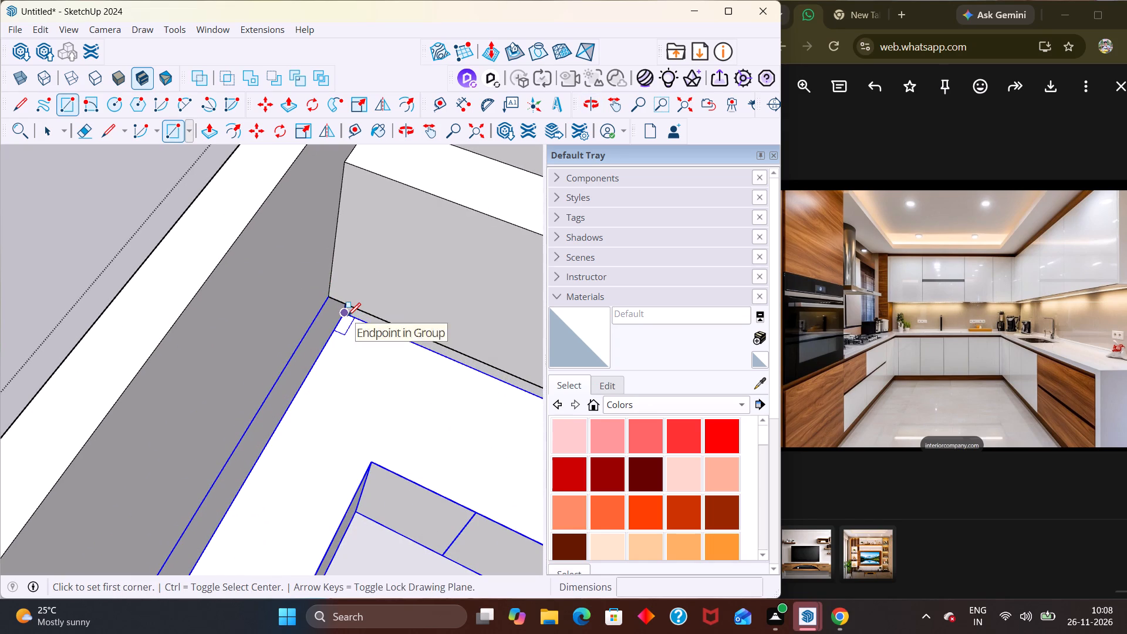
click(347, 316)
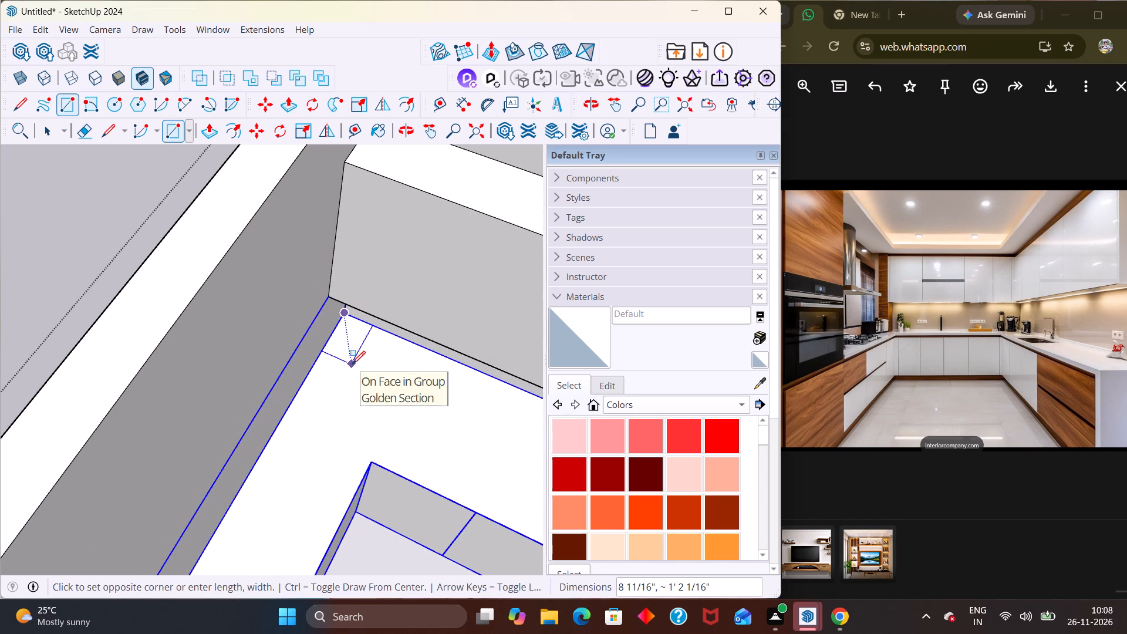
click(356, 364)
Extrude the corner rectangle upward about 6' 11" to the top of the walls to form a corner column.
key(space)
double_click(352, 340)
click(350, 336)
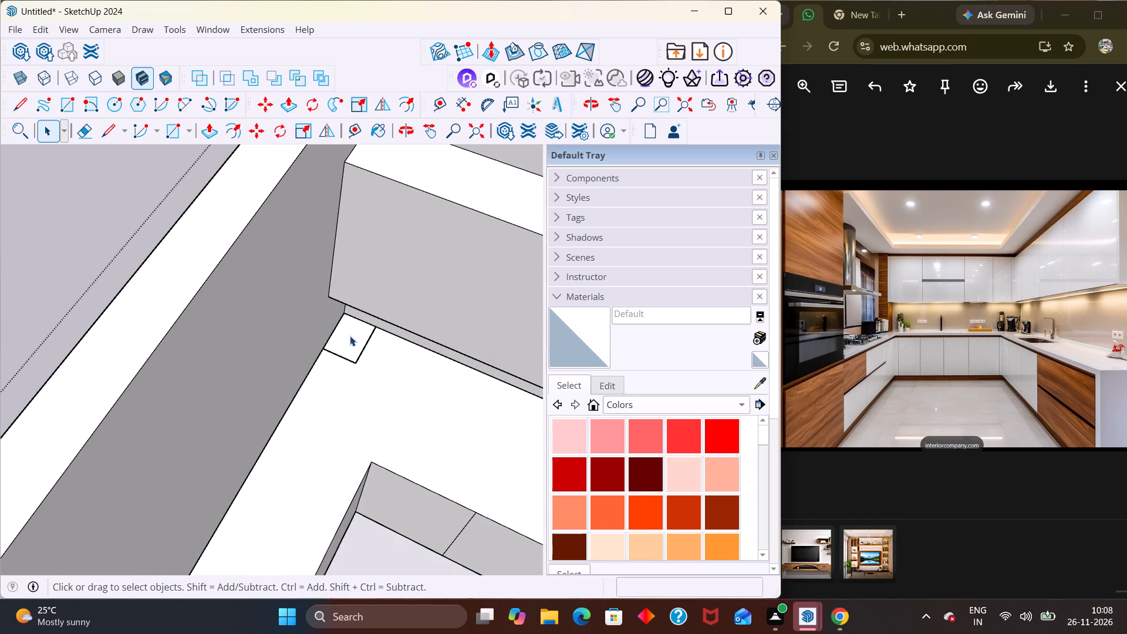
key(p)
click(354, 336)
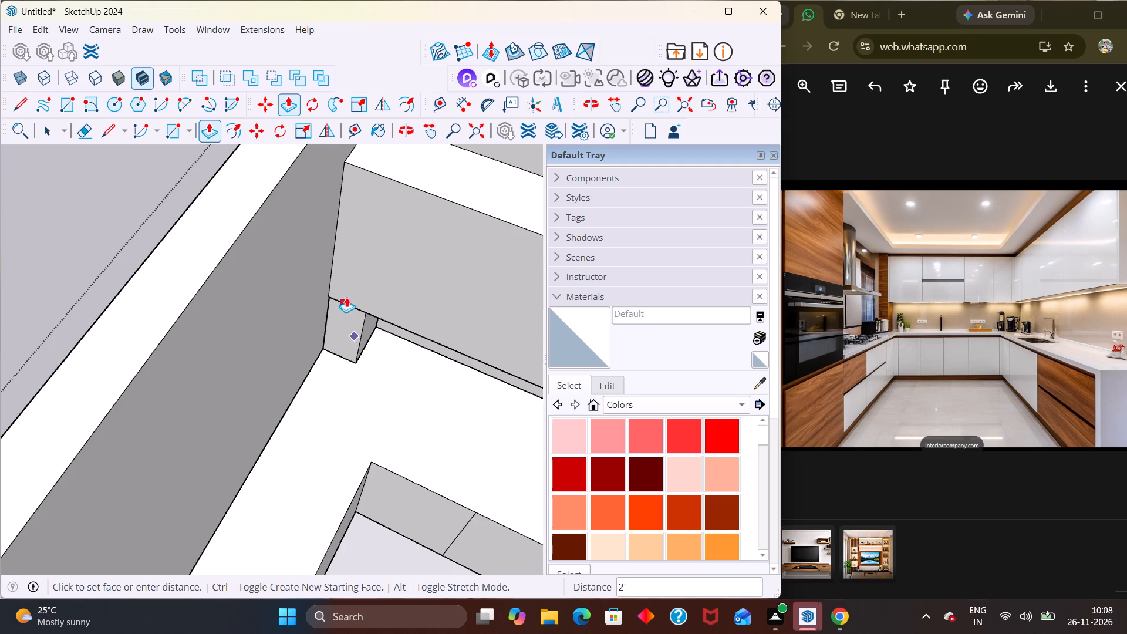
scroll(346, 297, down, 5)
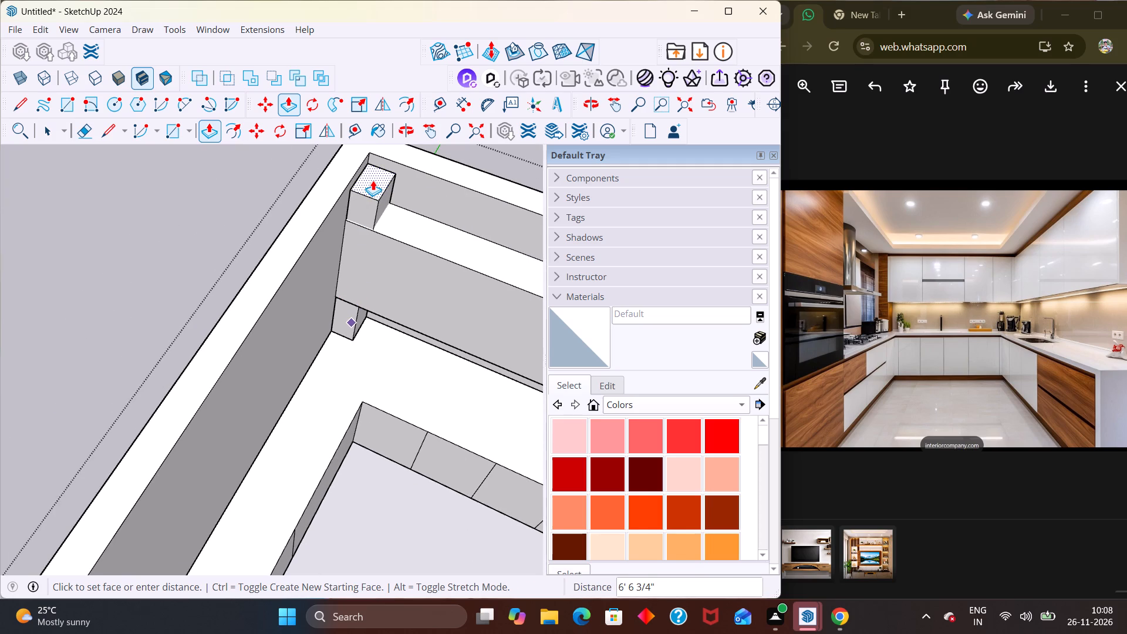
middle_drag(376, 181, 420, 108)
scroll(389, 161, down, 9)
scroll(383, 204, up, 1)
scroll(383, 204, down, 5)
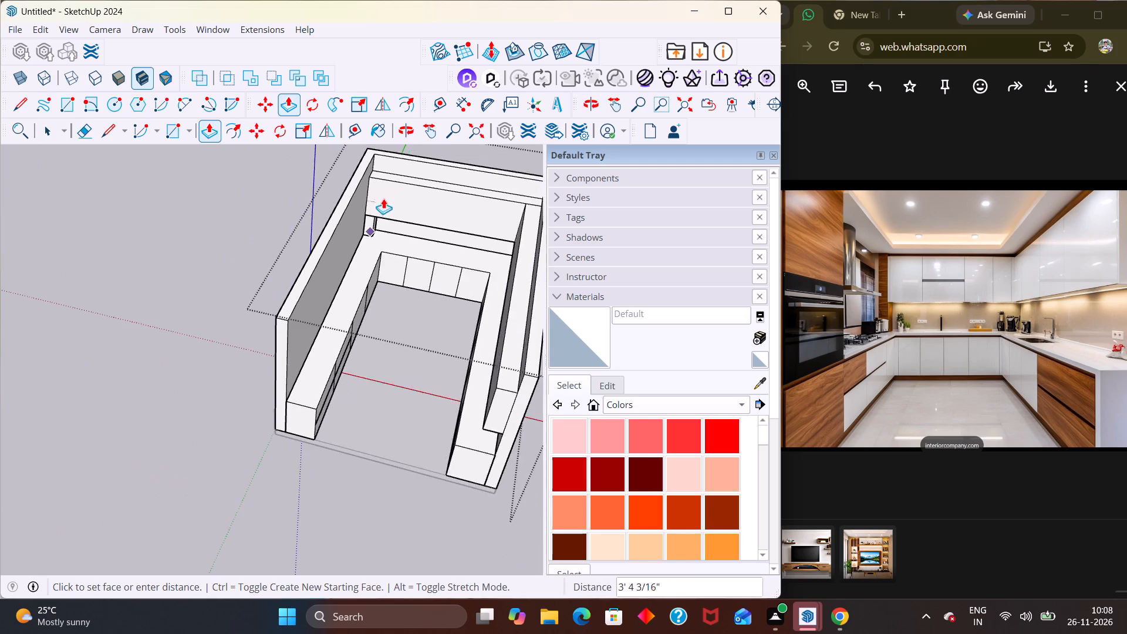
scroll(383, 198, down, 5)
middle_drag(386, 193, 387, 133)
scroll(394, 182, up, 15)
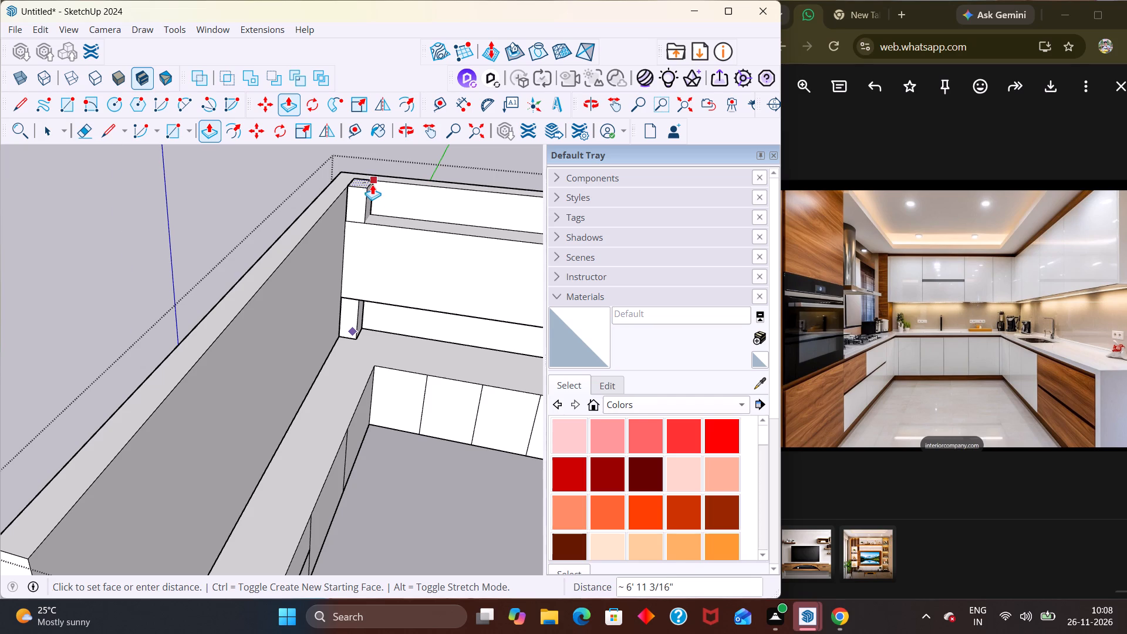
scroll(372, 184, up, 3)
click(376, 181)
key(space)
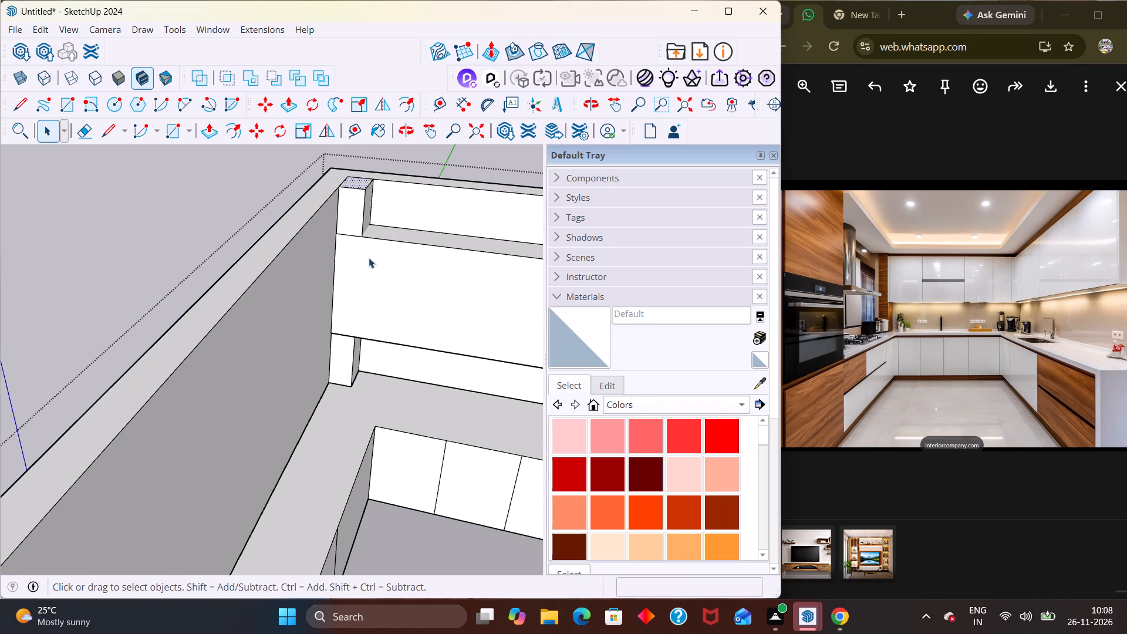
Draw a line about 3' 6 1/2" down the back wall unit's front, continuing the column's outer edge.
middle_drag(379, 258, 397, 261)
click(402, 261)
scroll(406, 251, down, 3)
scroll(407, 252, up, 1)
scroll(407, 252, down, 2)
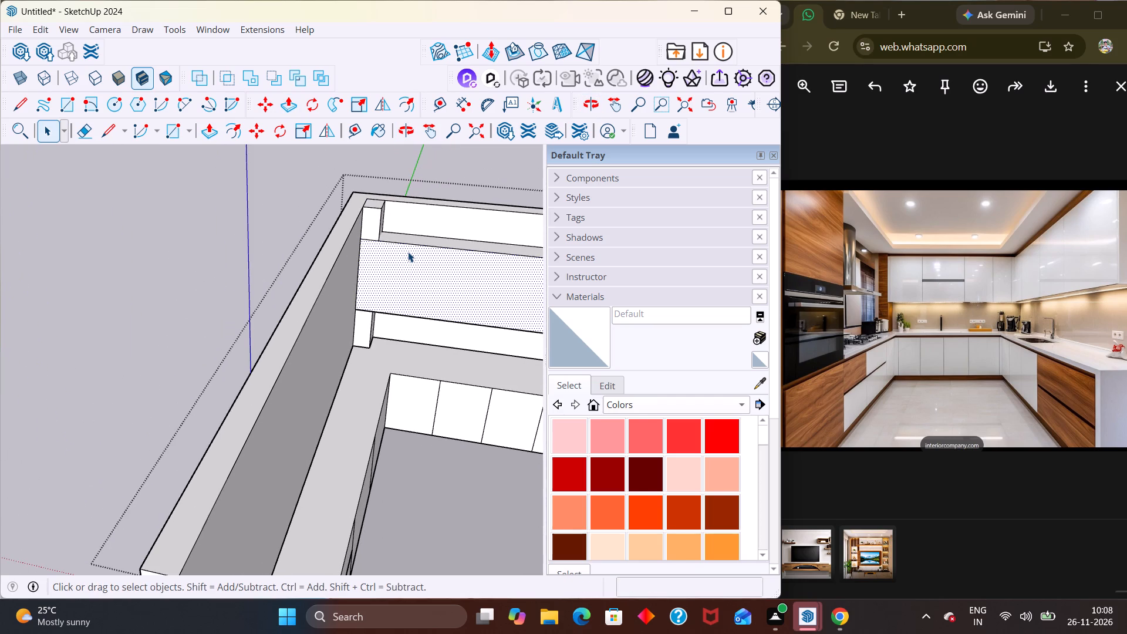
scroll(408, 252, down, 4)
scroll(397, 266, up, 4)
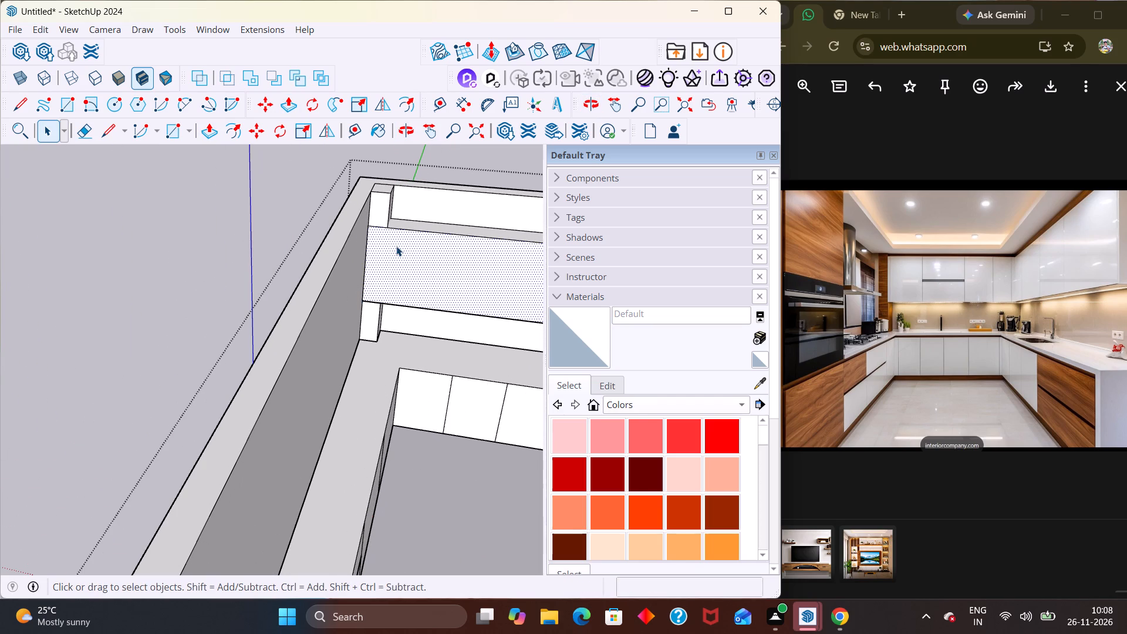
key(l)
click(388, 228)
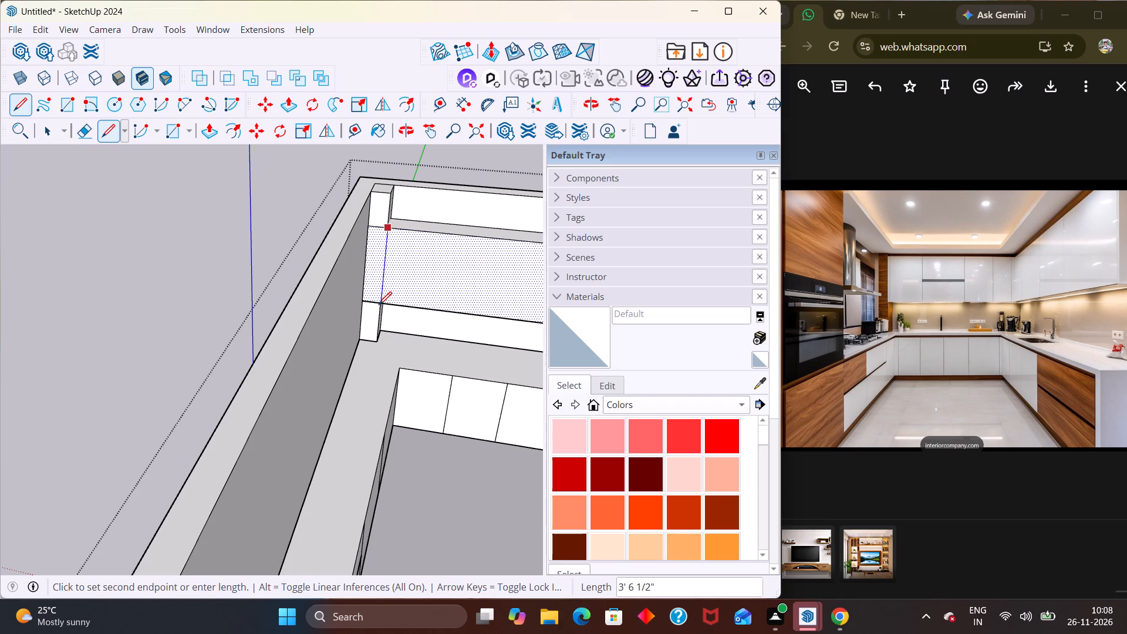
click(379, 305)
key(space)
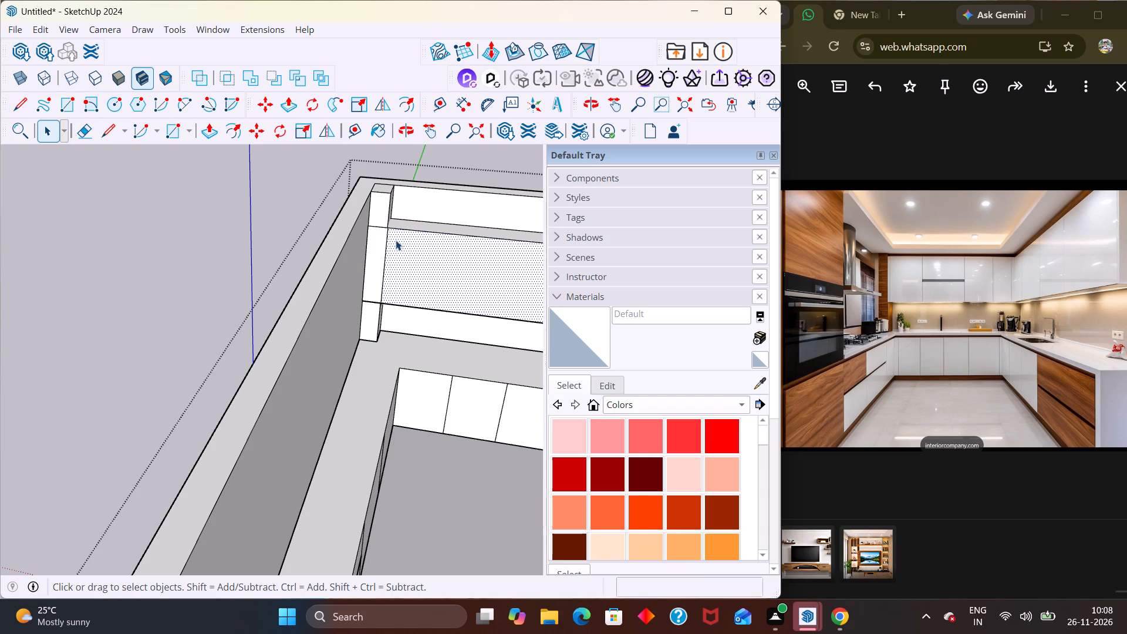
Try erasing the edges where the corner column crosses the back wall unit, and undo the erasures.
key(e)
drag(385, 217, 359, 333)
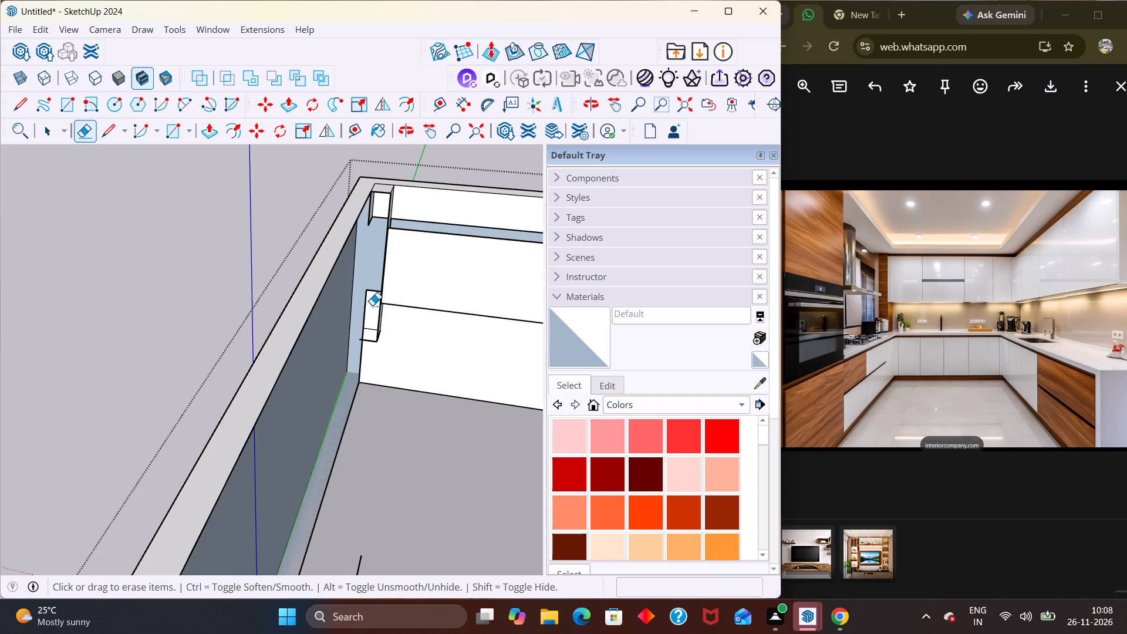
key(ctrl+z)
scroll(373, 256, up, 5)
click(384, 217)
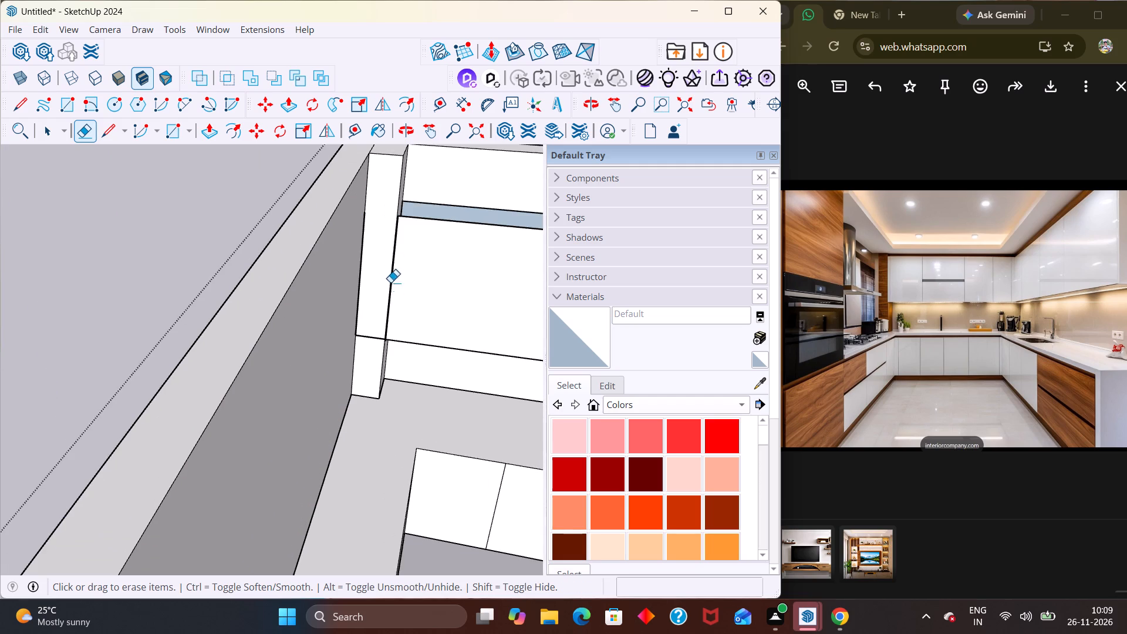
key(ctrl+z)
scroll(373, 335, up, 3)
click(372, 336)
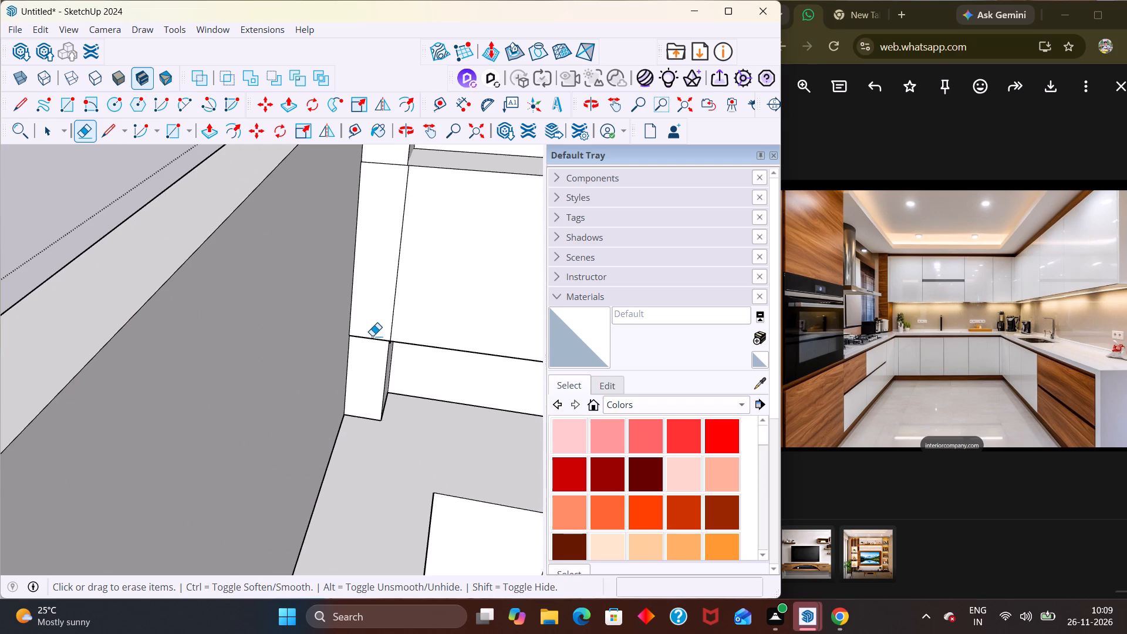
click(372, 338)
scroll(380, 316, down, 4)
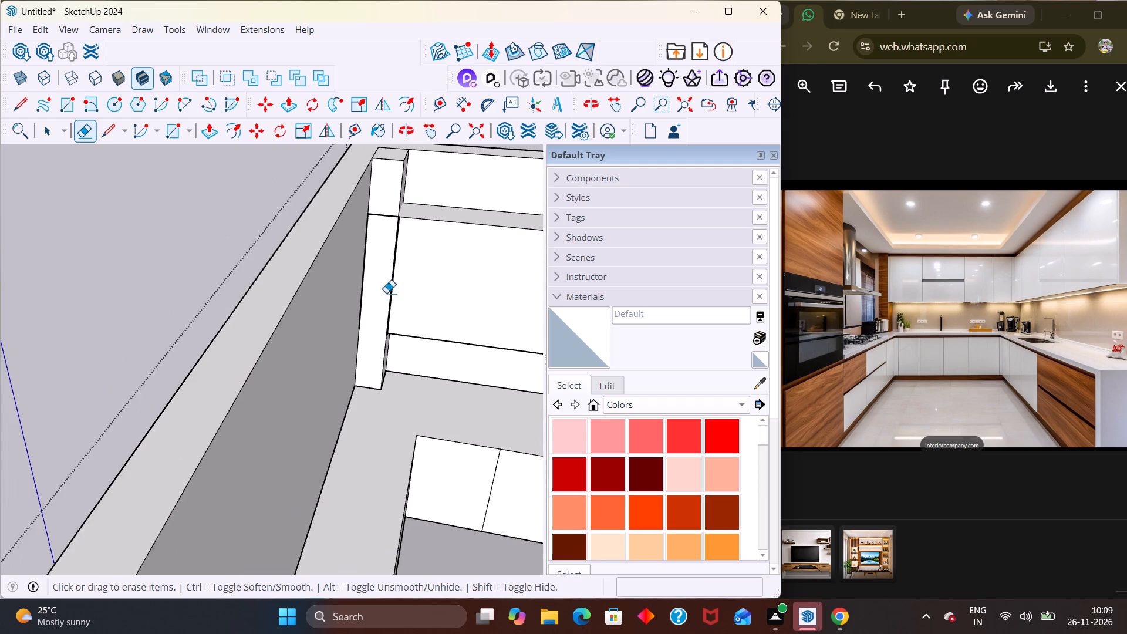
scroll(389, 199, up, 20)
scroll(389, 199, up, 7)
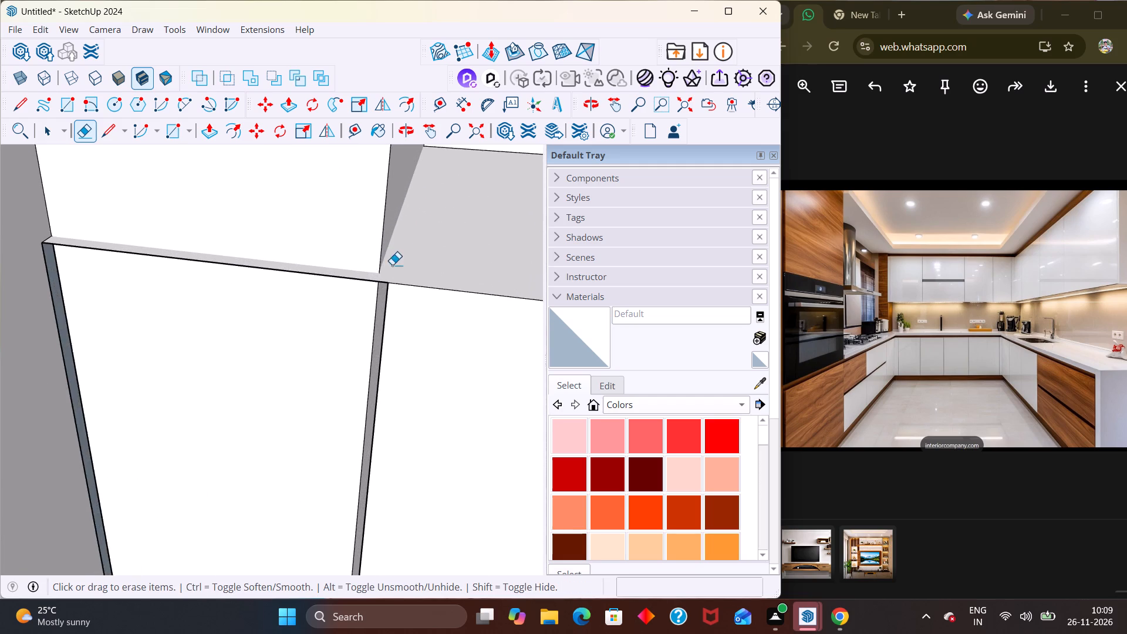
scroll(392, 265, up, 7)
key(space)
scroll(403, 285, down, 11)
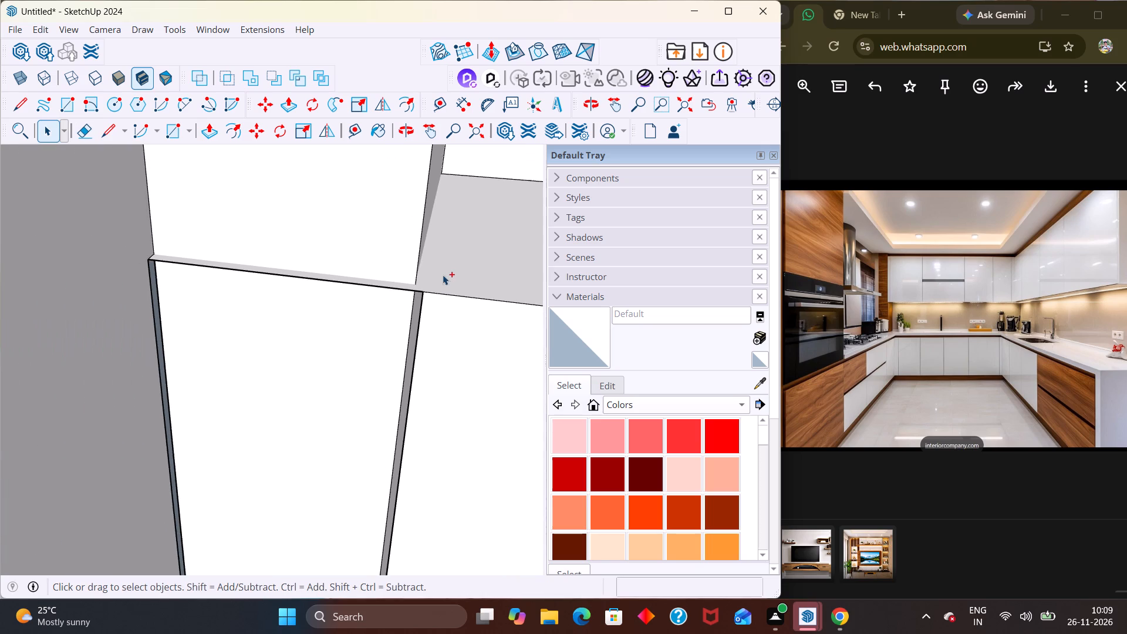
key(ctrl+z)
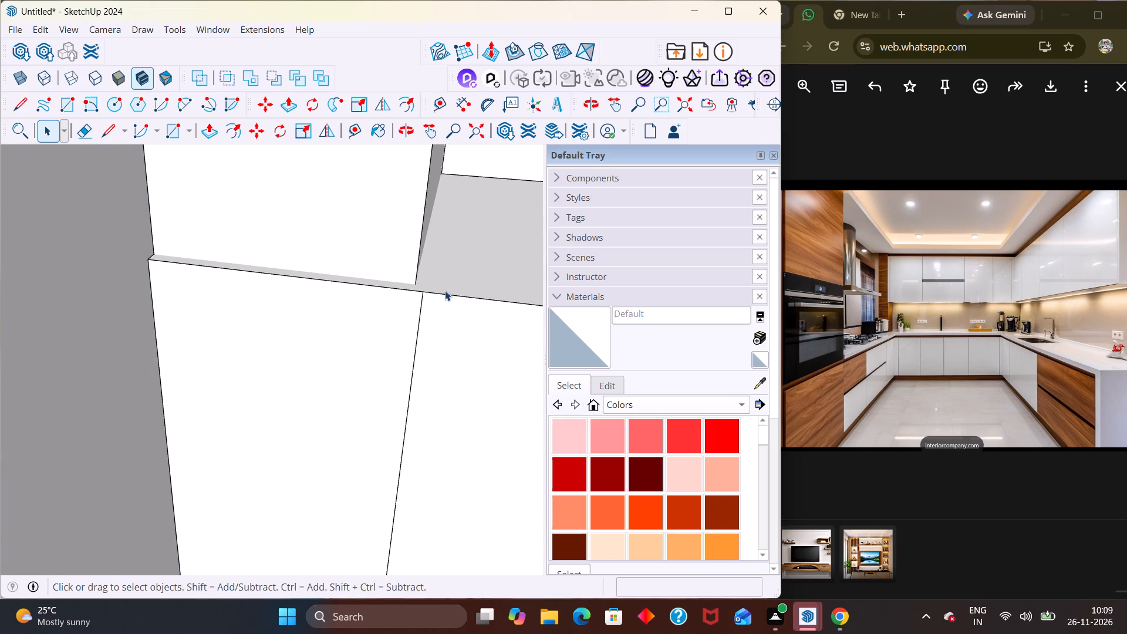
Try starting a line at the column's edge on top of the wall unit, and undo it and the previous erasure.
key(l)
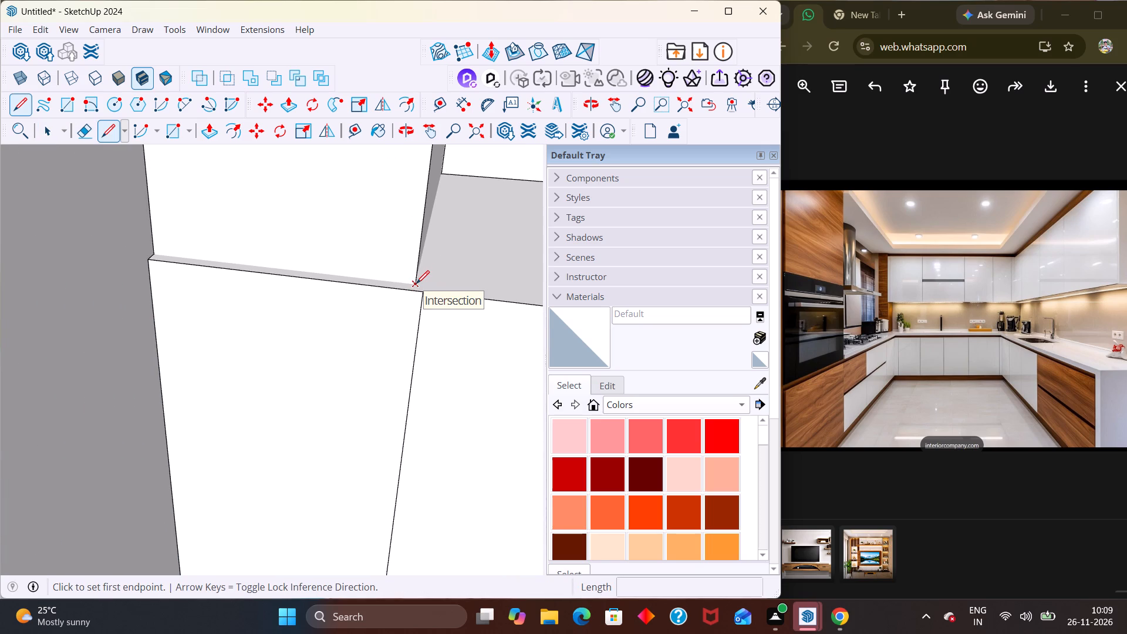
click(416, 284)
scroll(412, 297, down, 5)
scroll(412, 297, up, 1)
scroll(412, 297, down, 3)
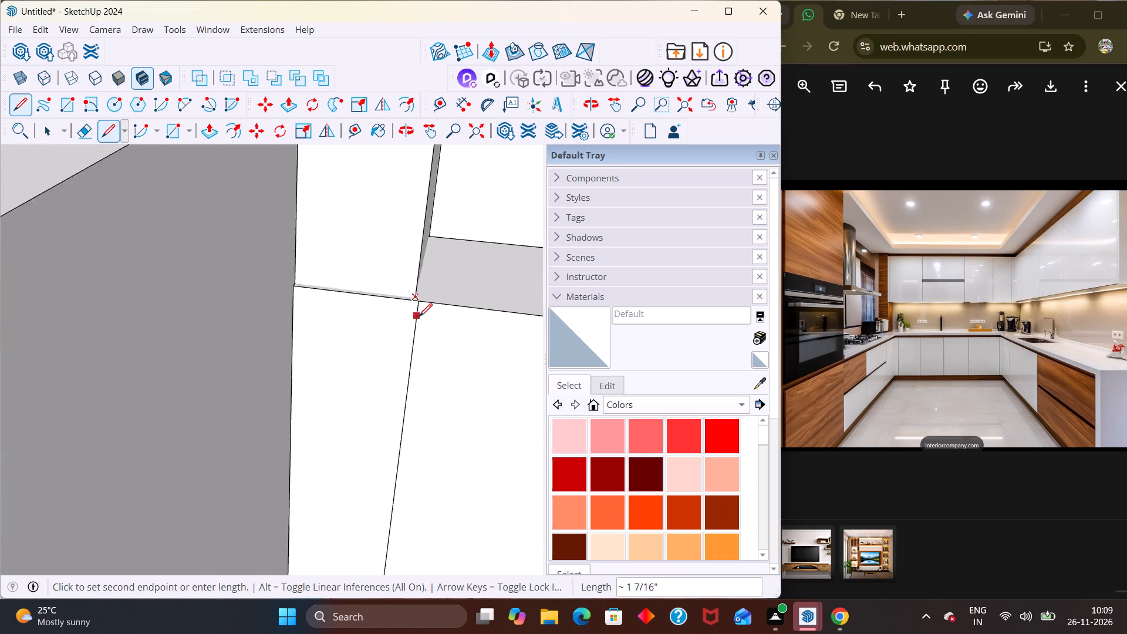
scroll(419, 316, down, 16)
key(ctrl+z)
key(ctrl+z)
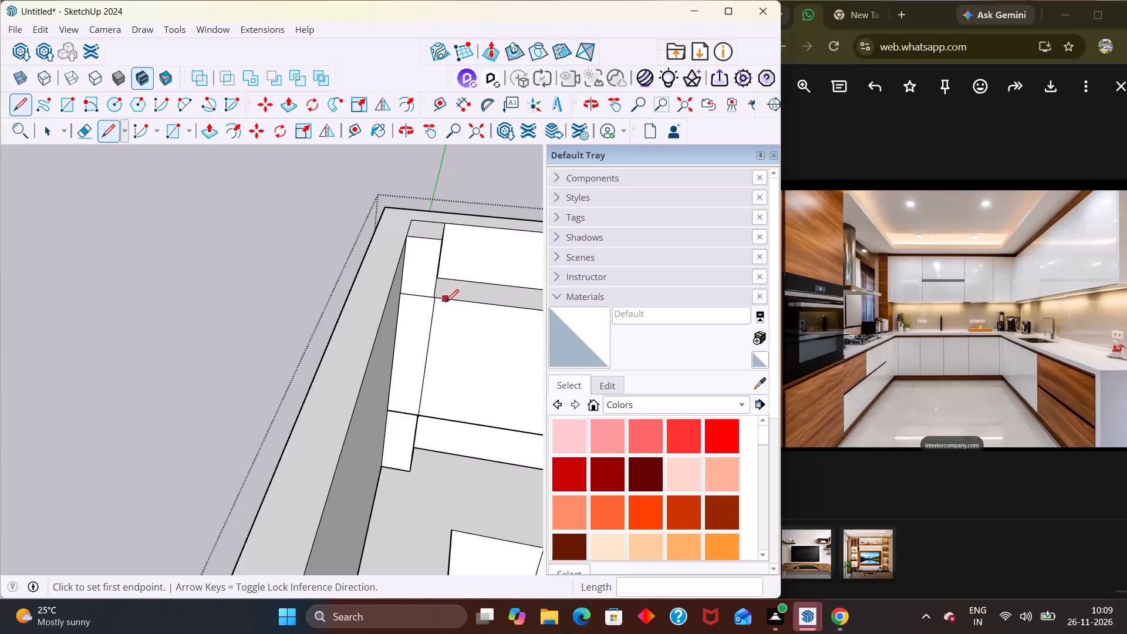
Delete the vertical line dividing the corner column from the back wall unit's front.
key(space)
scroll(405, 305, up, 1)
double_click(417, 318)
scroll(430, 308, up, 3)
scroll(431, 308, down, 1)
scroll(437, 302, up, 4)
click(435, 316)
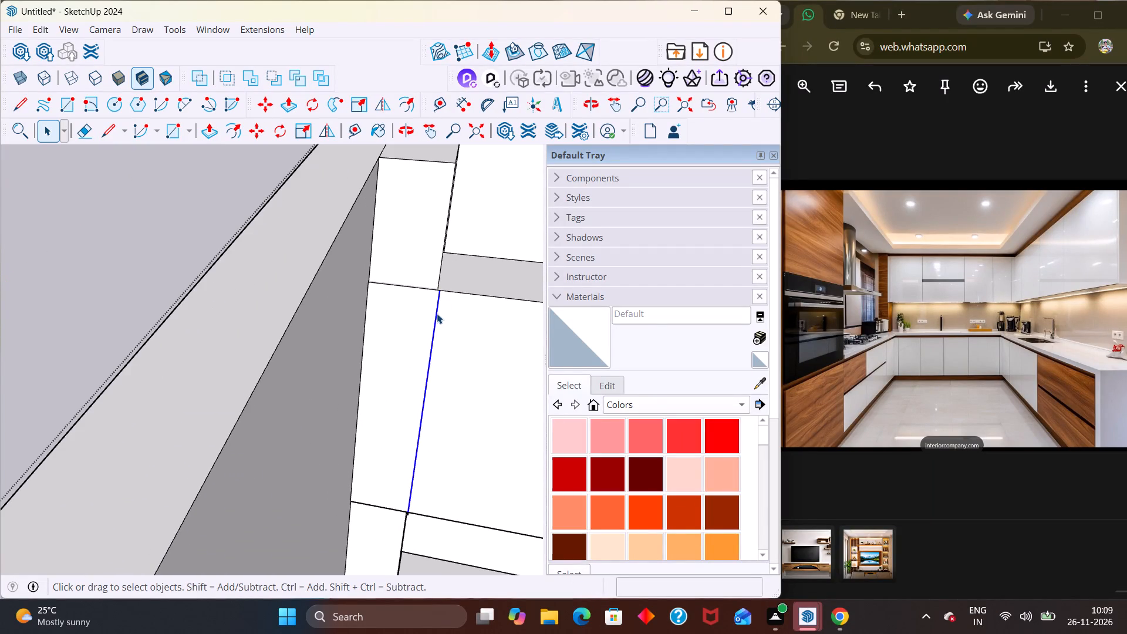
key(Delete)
Draw a line down the wall unit's front connecting the column's outer edge above the unit to its edge below.
key(l)
click(438, 291)
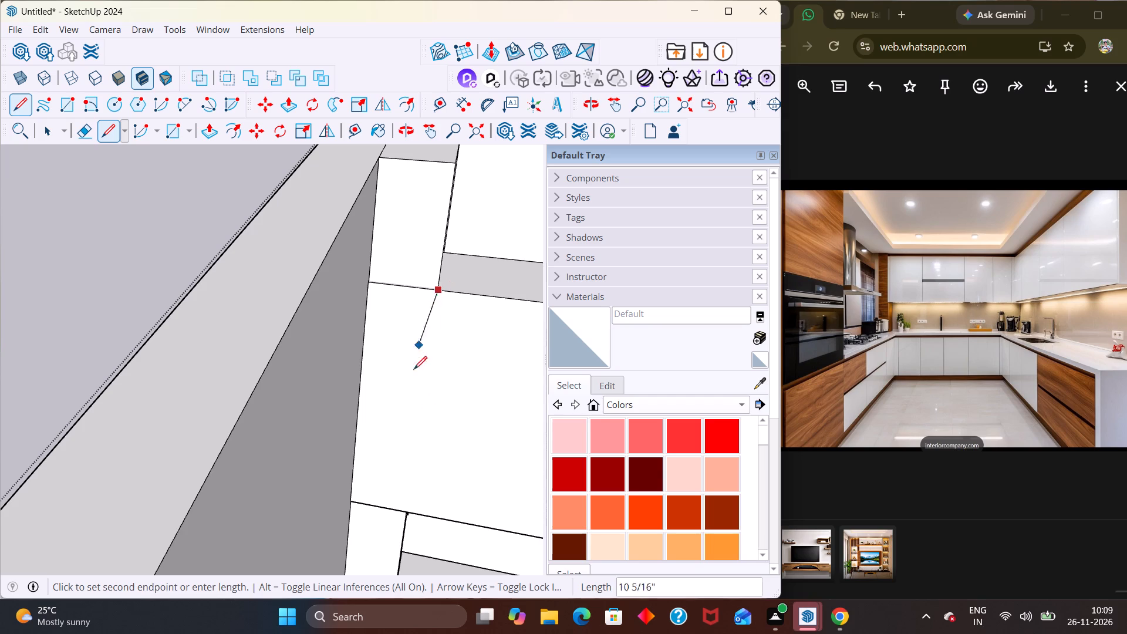
click(408, 510)
key(space)
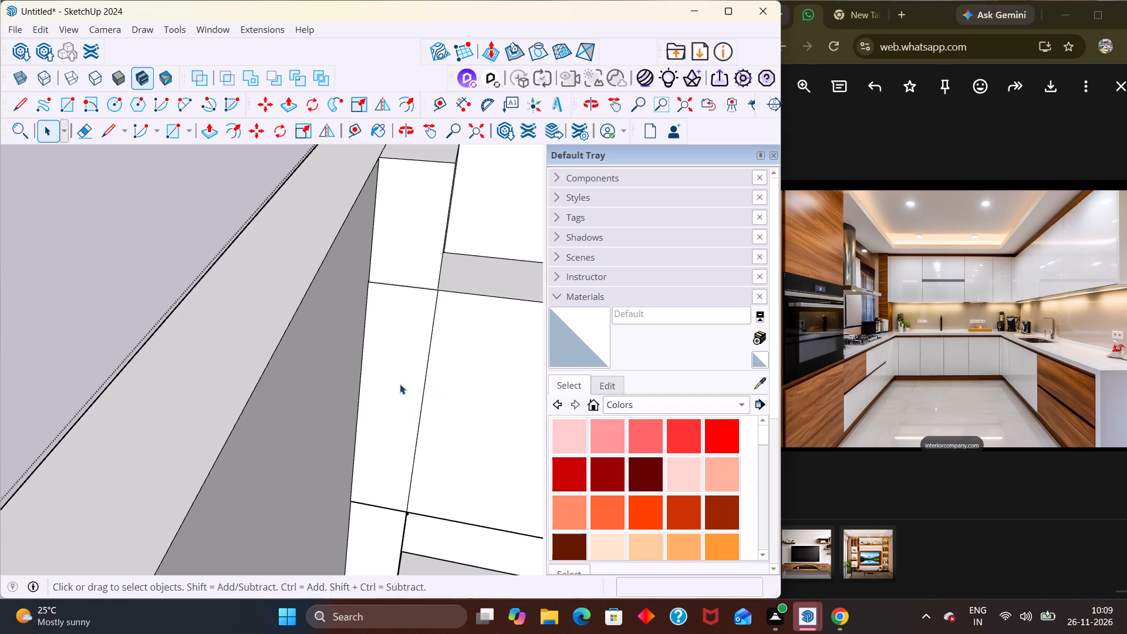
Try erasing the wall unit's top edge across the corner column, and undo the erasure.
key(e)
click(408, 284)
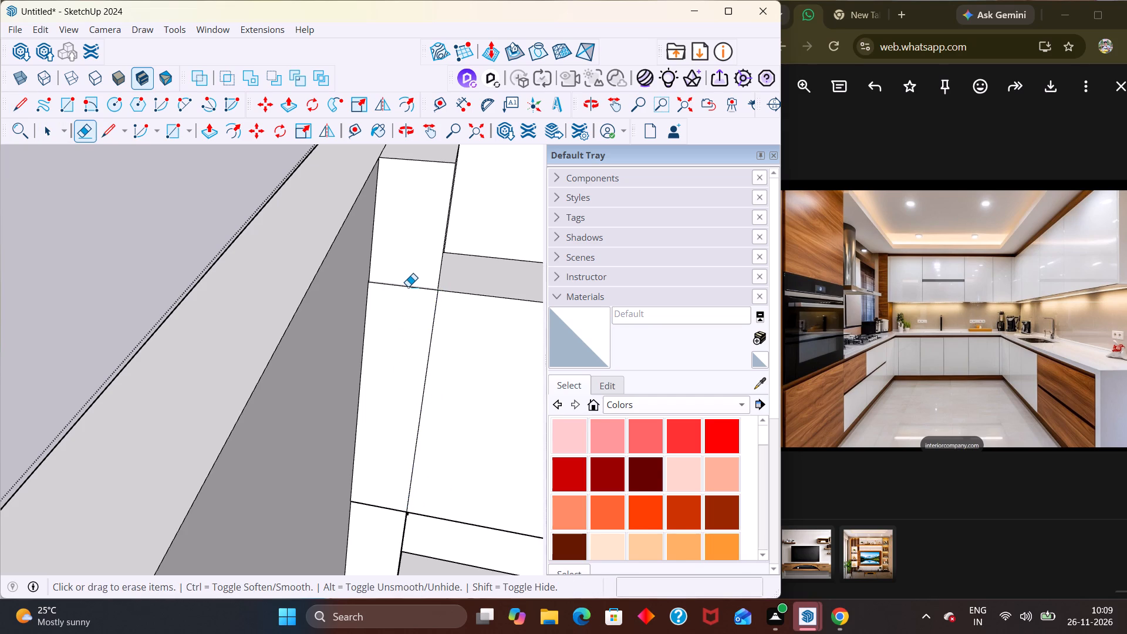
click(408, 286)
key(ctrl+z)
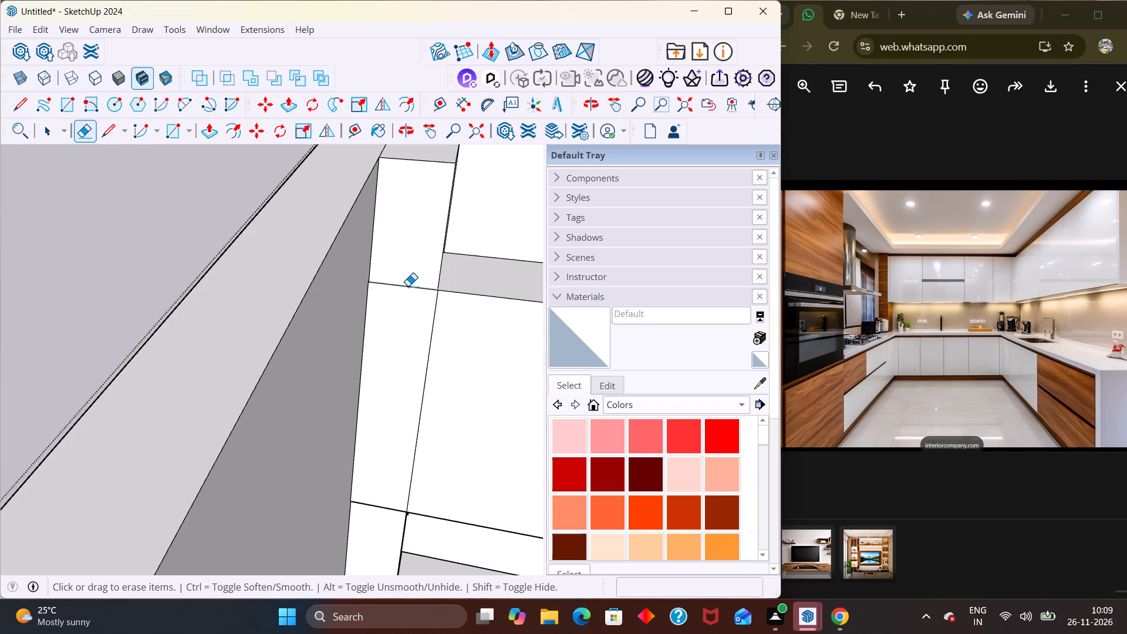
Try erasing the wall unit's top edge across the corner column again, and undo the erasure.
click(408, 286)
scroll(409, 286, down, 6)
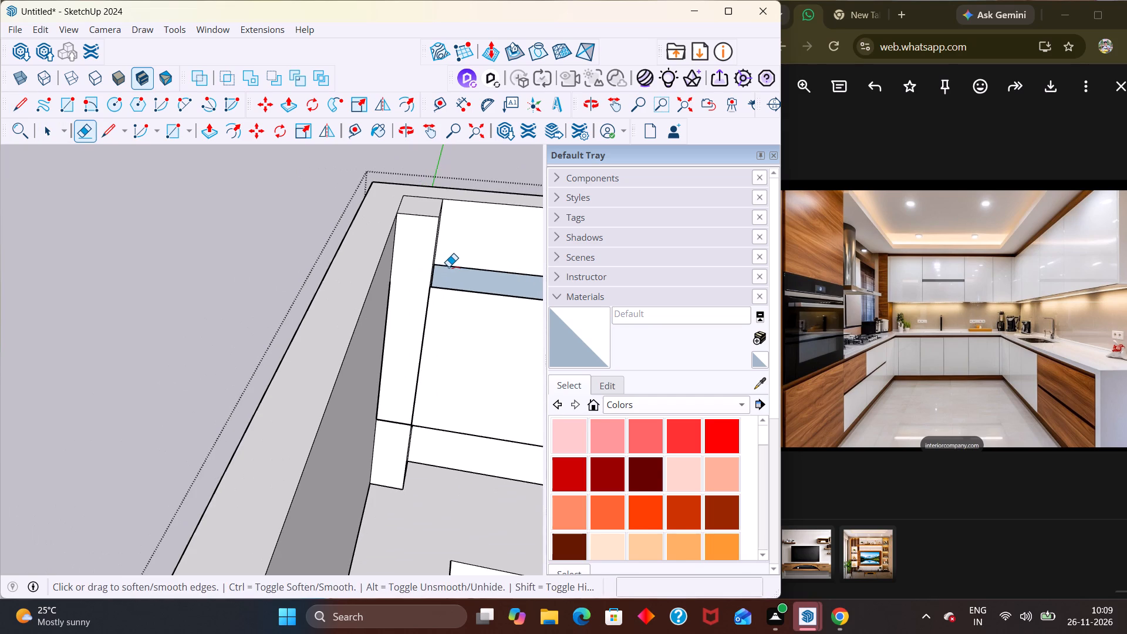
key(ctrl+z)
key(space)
Push/Pull the wall unit's face strip crossing the corner column about 1' 1 3/4", leaving one continuous full-height column front.
scroll(411, 294, up, 4)
middle_drag(432, 285, 450, 263)
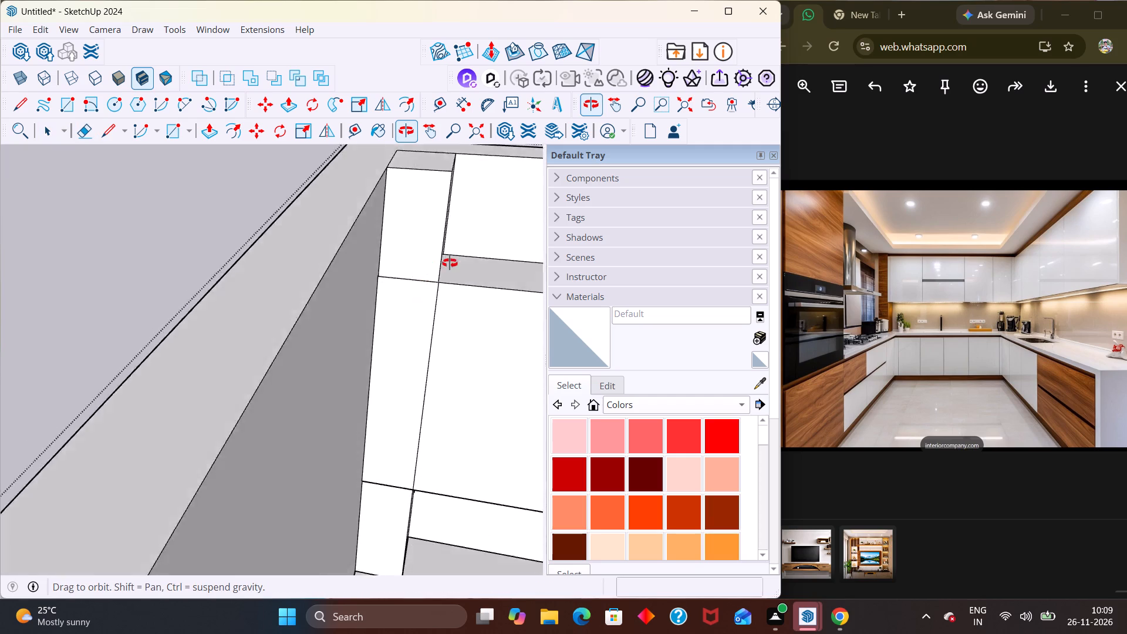
middle_drag(450, 263, 401, 272)
scroll(396, 271, down, 15)
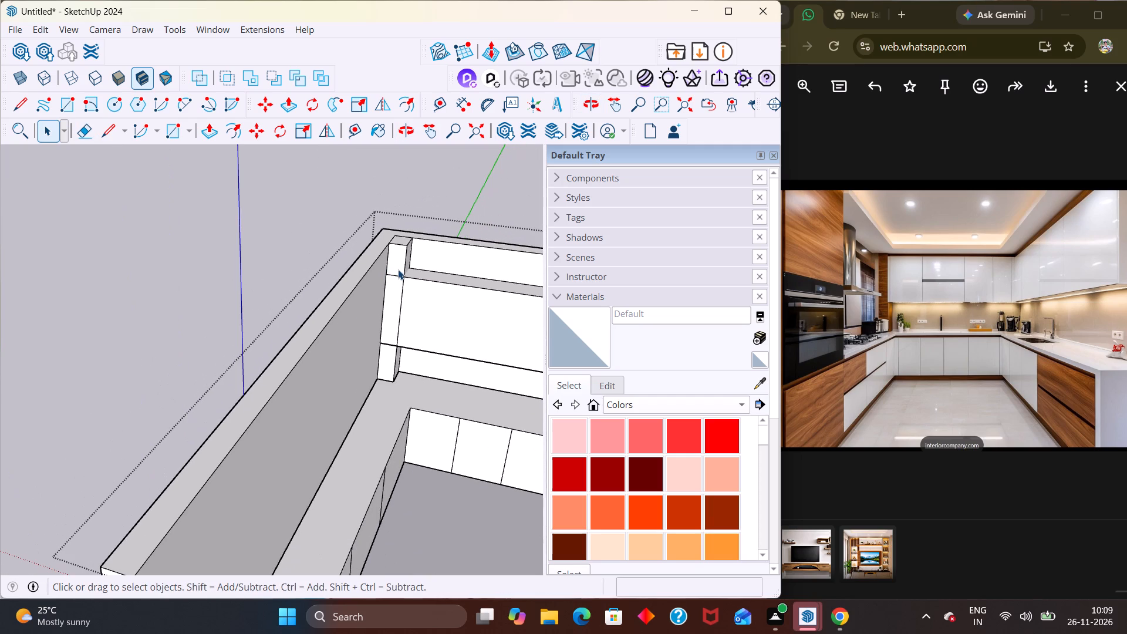
key(p)
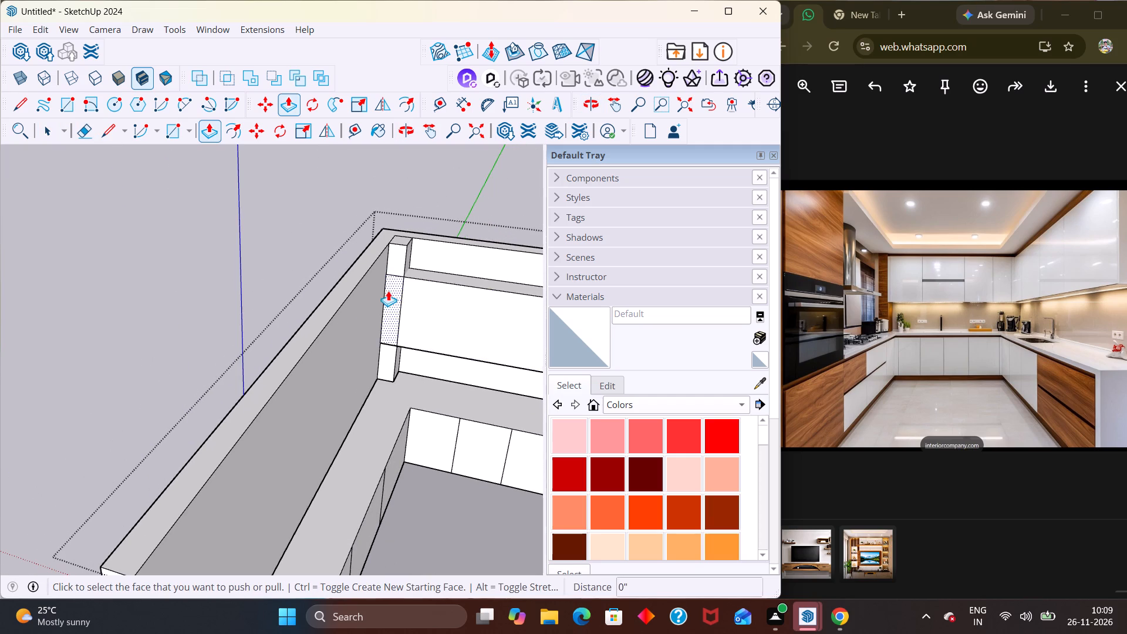
scroll(384, 301, down, 9)
middle_click(376, 291)
scroll(375, 291, up, 15)
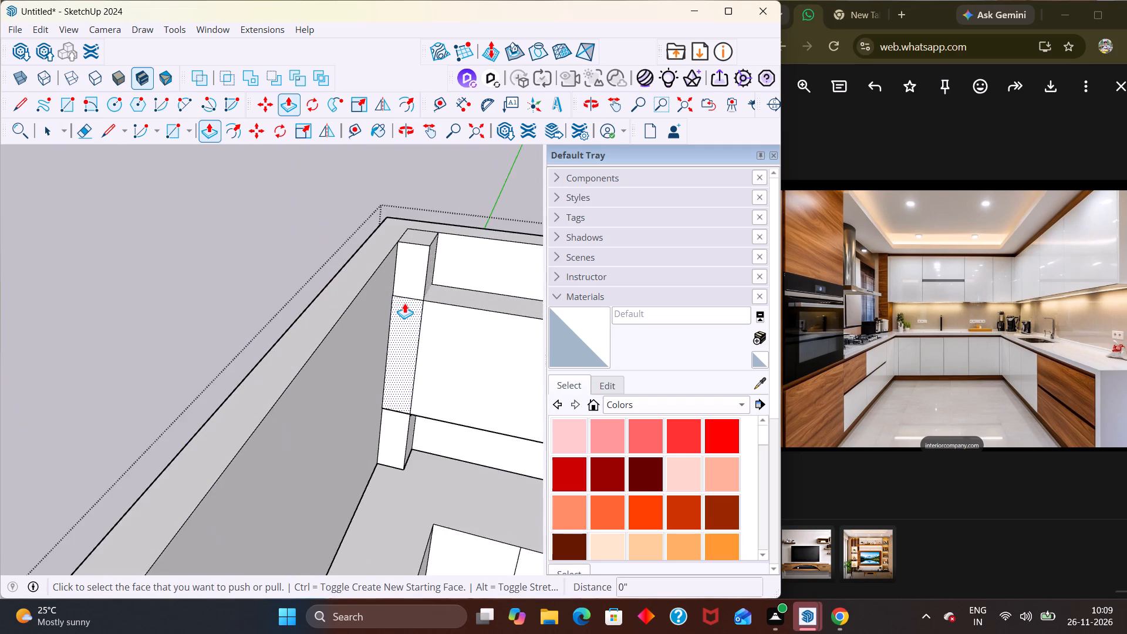
scroll(404, 303, up, 4)
middle_drag(380, 309, 428, 312)
scroll(428, 312, up, 1)
click(398, 309)
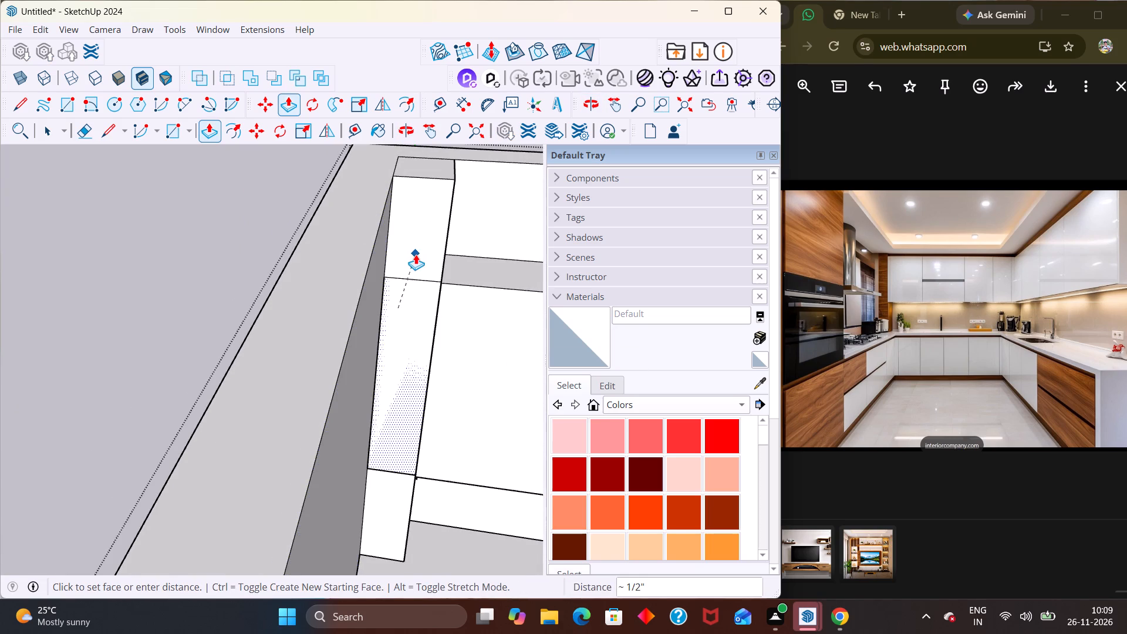
click(413, 235)
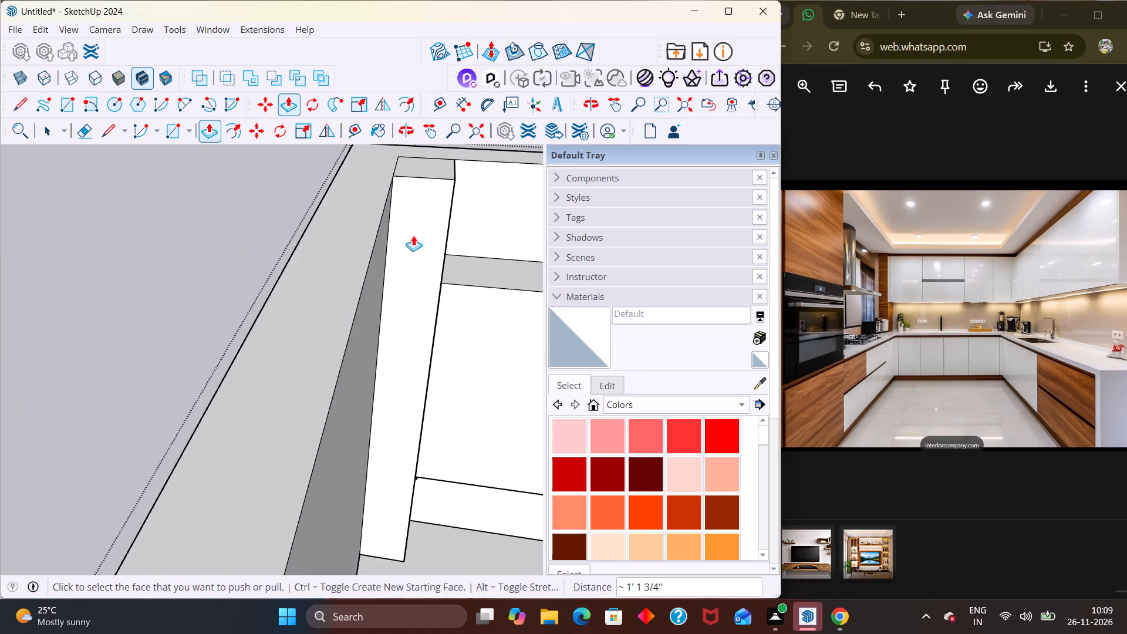
middle_drag(389, 279, 383, 279)
scroll(397, 275, down, 11)
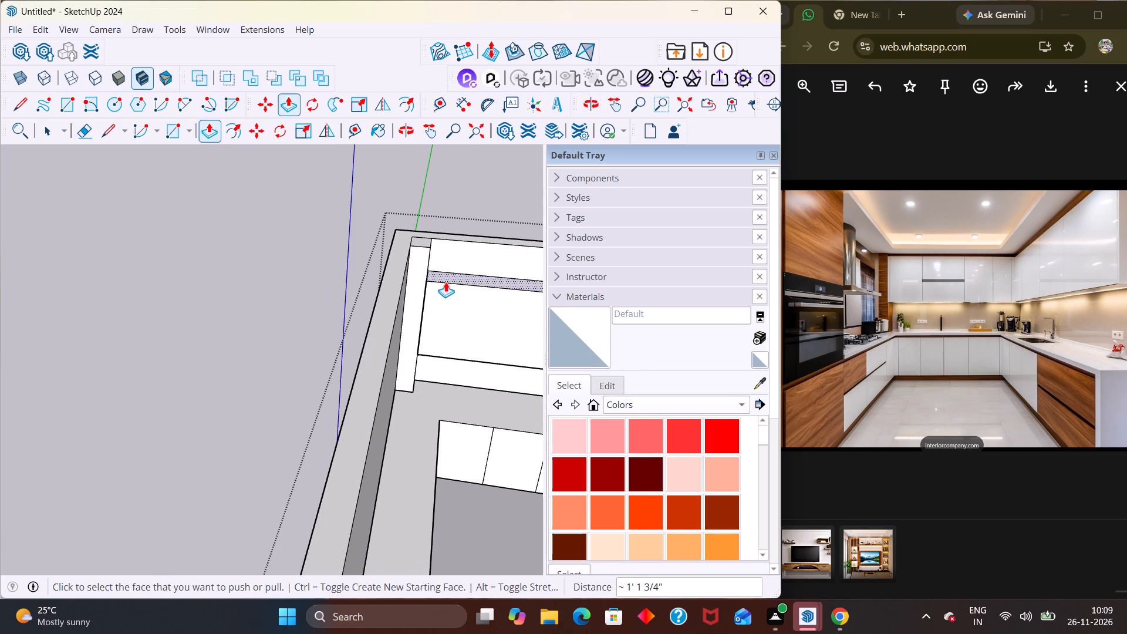
key(space)
click(431, 171)
Examine the corner column and its joint with the back wall unit from around the kitchen and close up.
scroll(391, 247, down, 5)
middle_drag(397, 264, 102, 339)
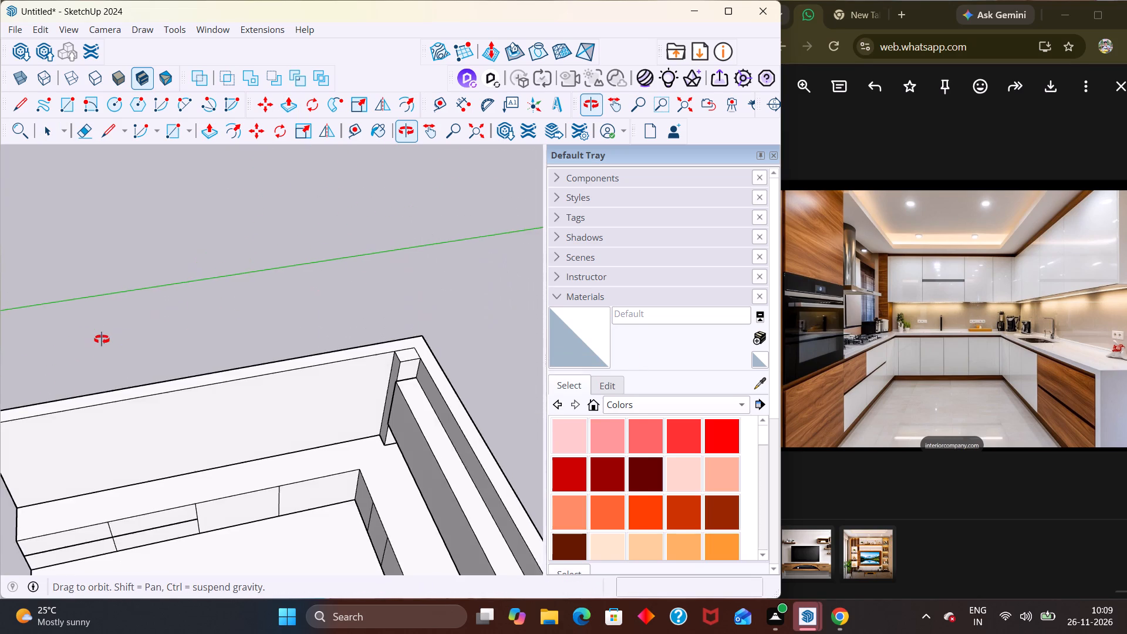
middle_drag(102, 339, 104, 339)
middle_drag(414, 374, 436, 237)
scroll(409, 278, down, 8)
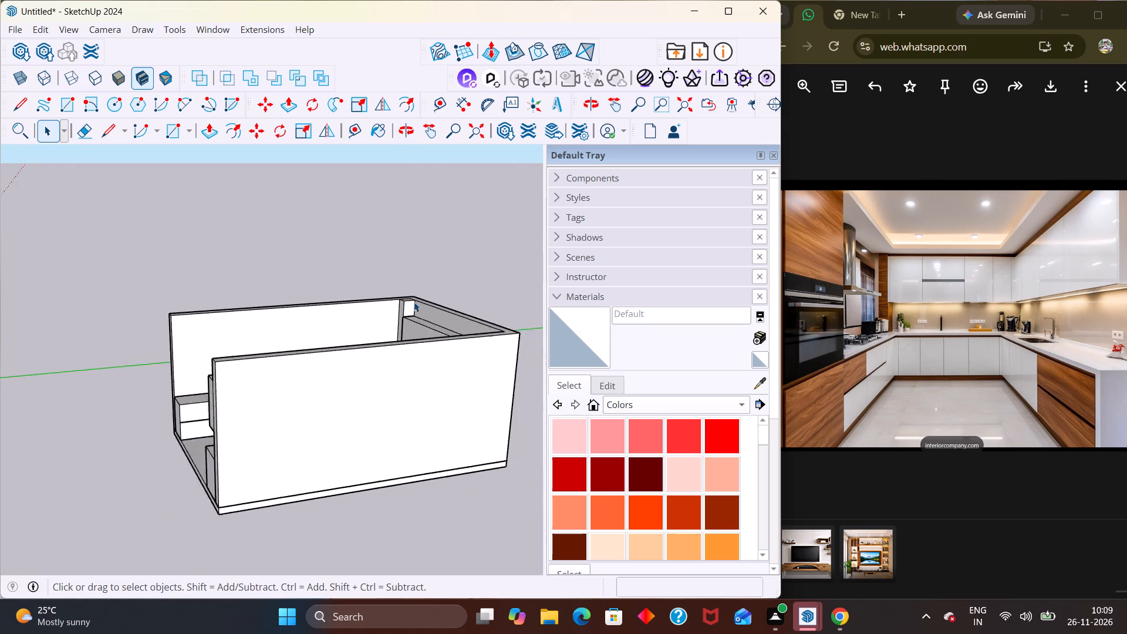
scroll(414, 302, down, 2)
middle_drag(386, 324, 650, 400)
middle_drag(411, 373, 422, 285)
scroll(316, 319, up, 3)
scroll(184, 268, up, 3)
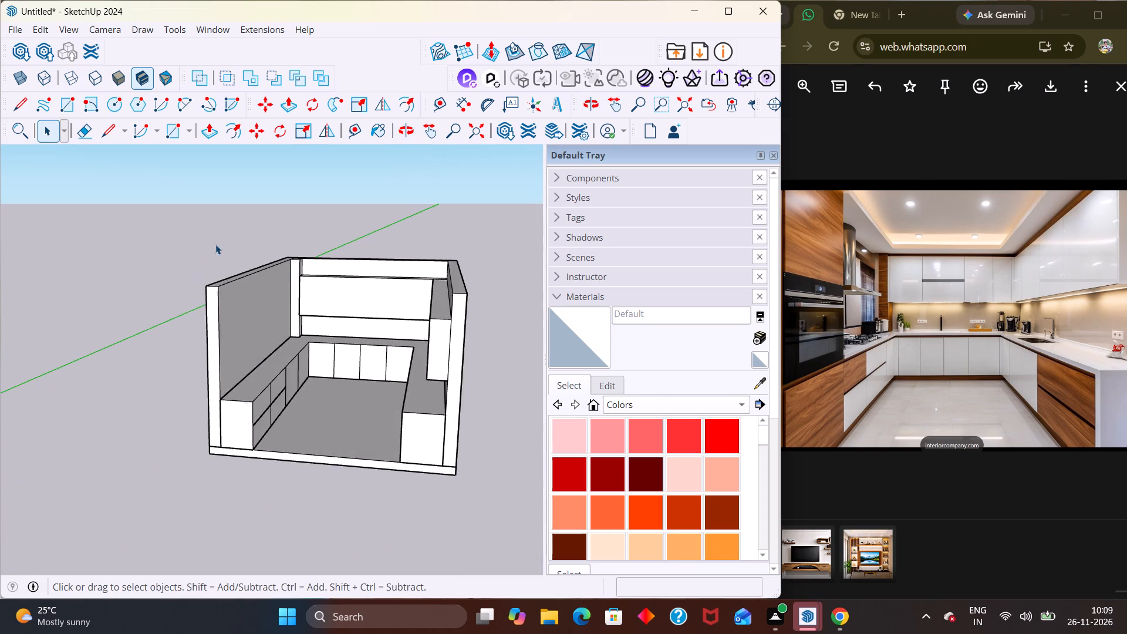
middle_drag(311, 295, 350, 301)
scroll(250, 308, up, 10)
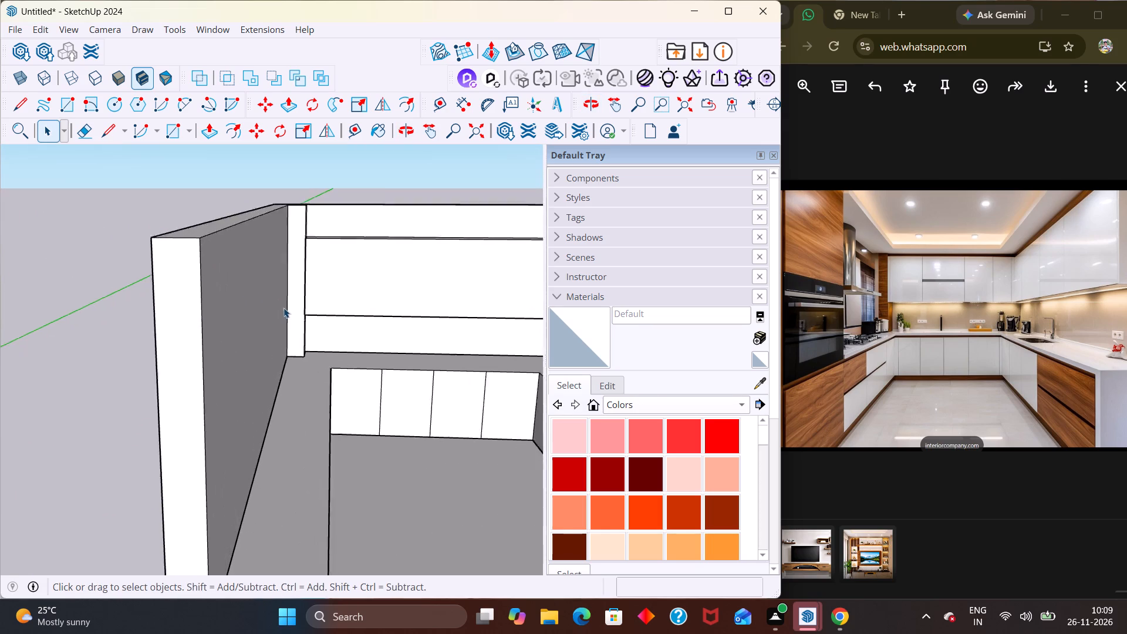
scroll(284, 308, up, 2)
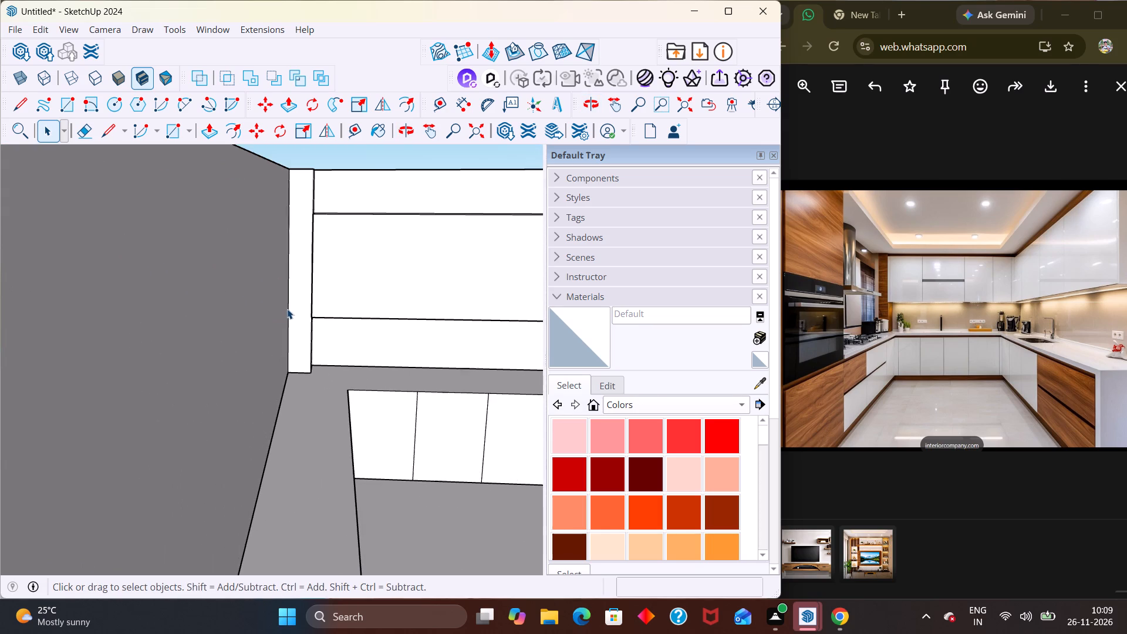
scroll(355, 364, down, 2)
Pull the corner column's front face out 5 1/4" beyond the back wall unit's front.
middle_drag(370, 366, 204, 380)
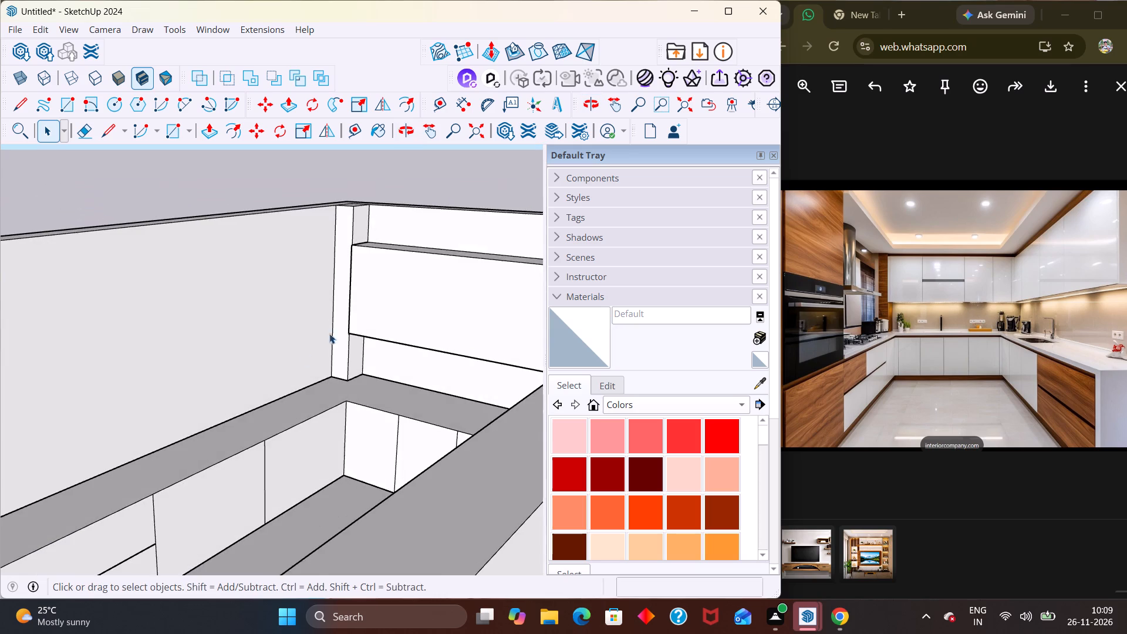
scroll(351, 317, up, 4)
double_click(338, 311)
click(338, 311)
click(338, 311)
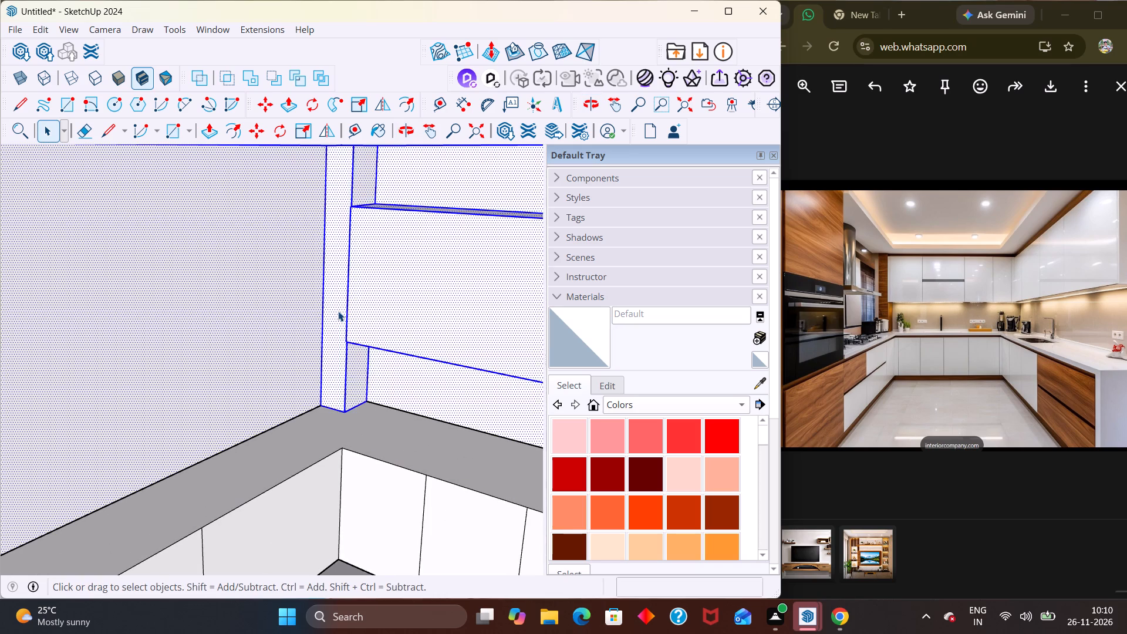
key(p)
click(338, 311)
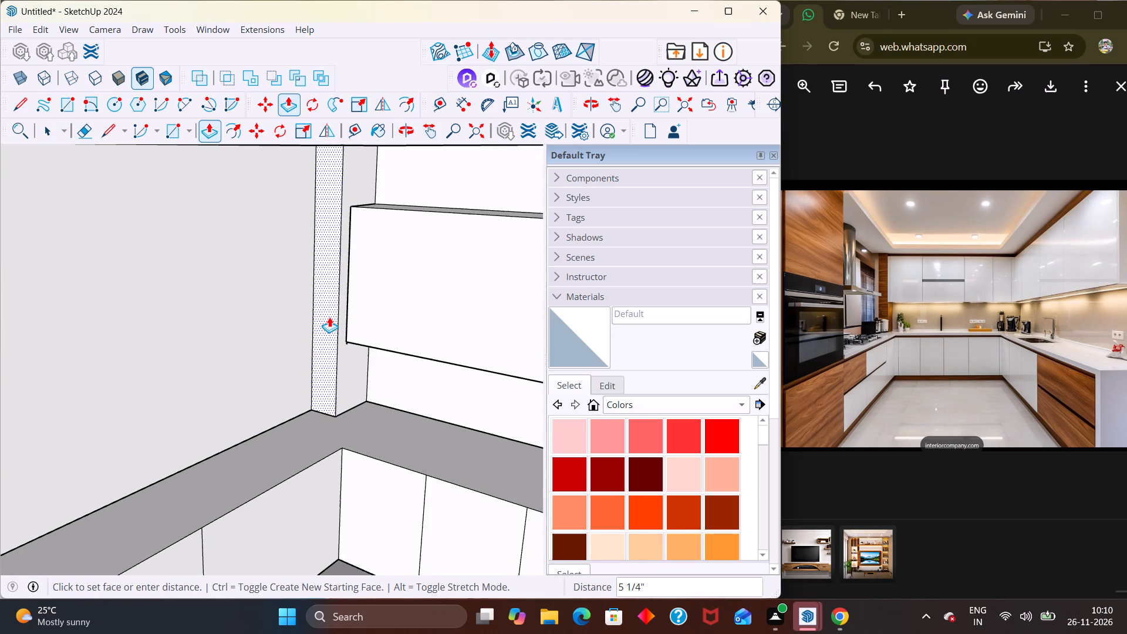
click(329, 317)
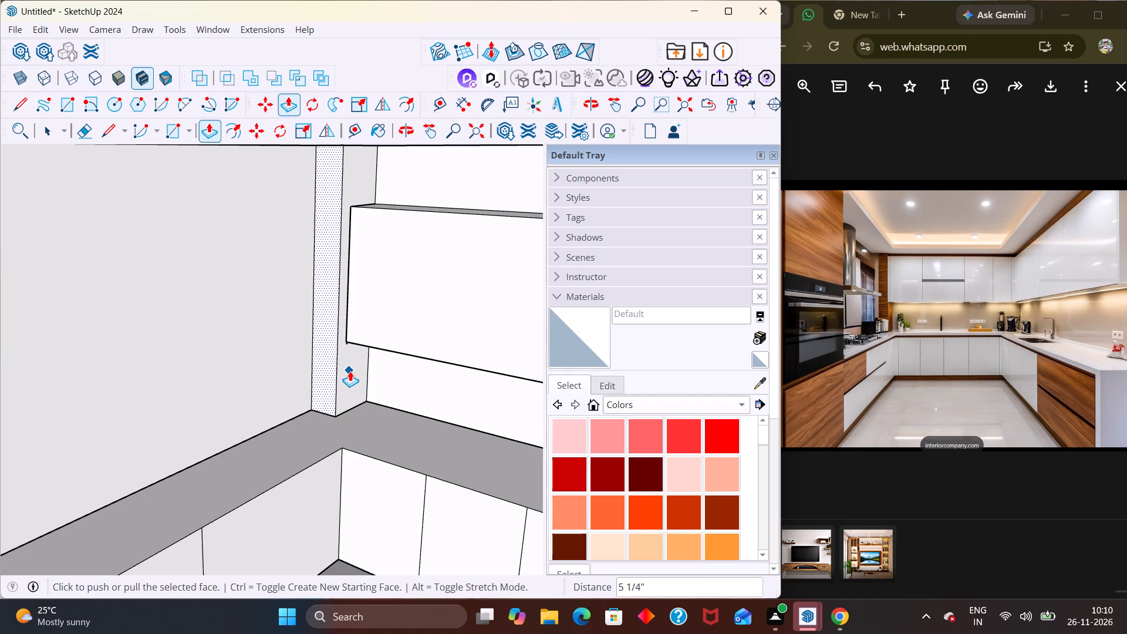
click(350, 371)
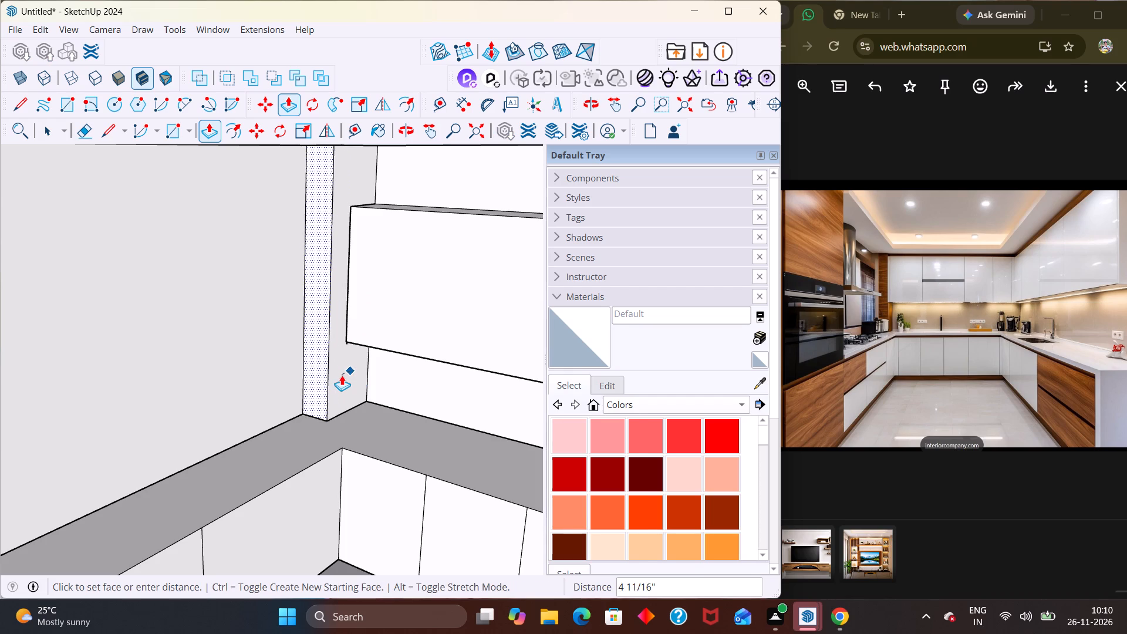
key(Escape)
key(space)
scroll(347, 368, down, 13)
click(428, 249)
Copy the vertical end edge of the long side wall unit's front to the unit's inner corner.
middle_drag(389, 319, 484, 305)
middle_drag(312, 363, 458, 337)
middle_drag(366, 383, 427, 374)
middle_drag(452, 463, 488, 352)
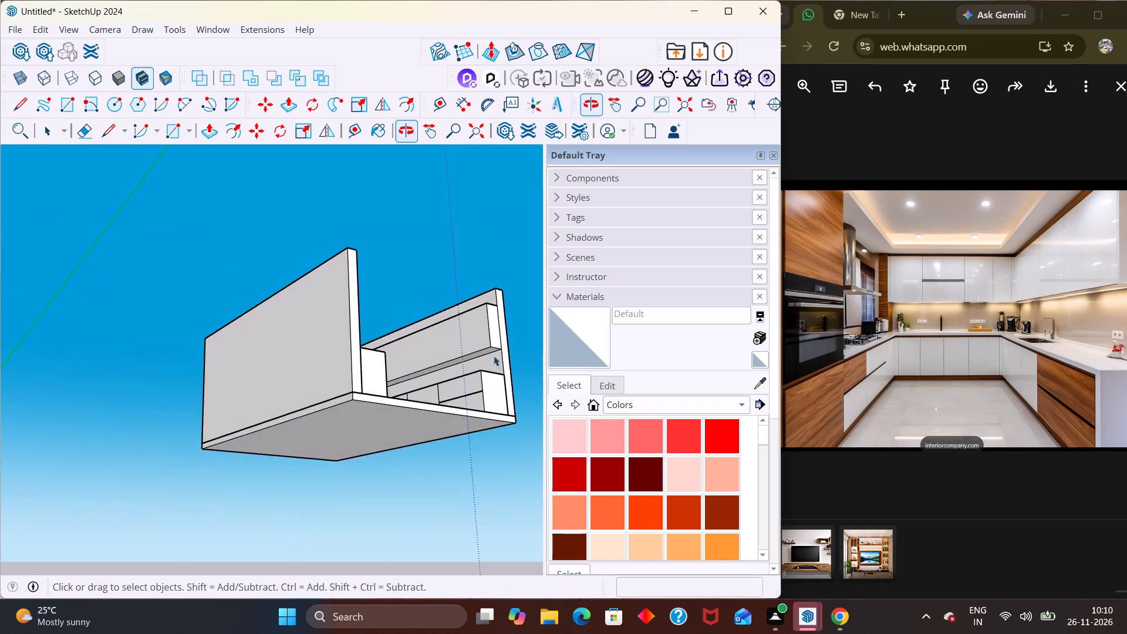
scroll(492, 359, up, 3)
middle_drag(479, 378, 455, 449)
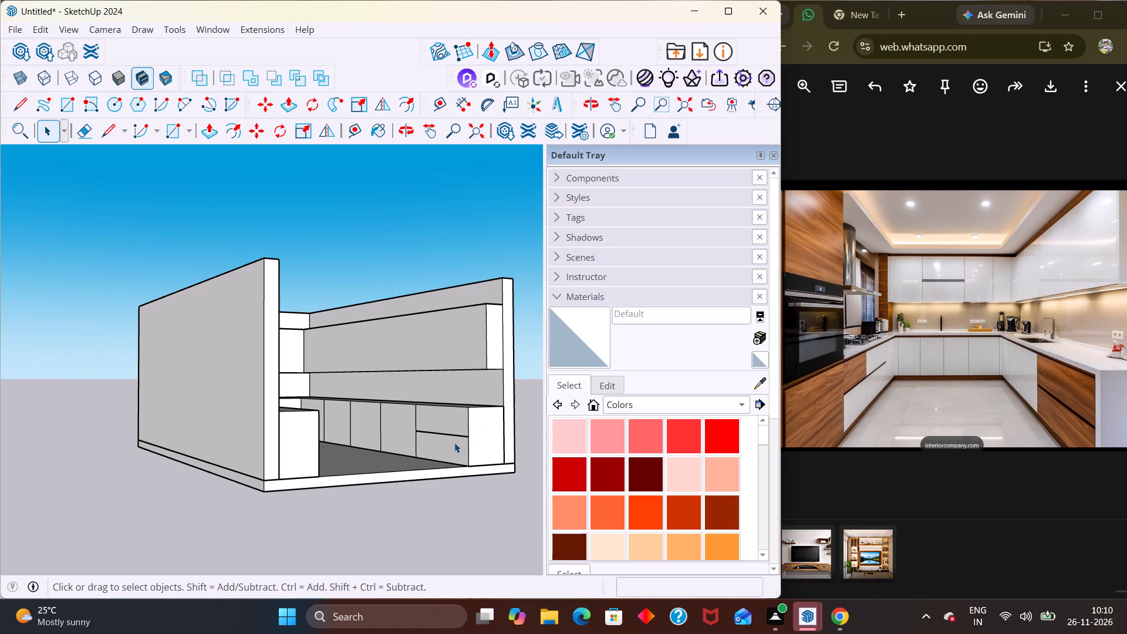
scroll(471, 424, up, 1)
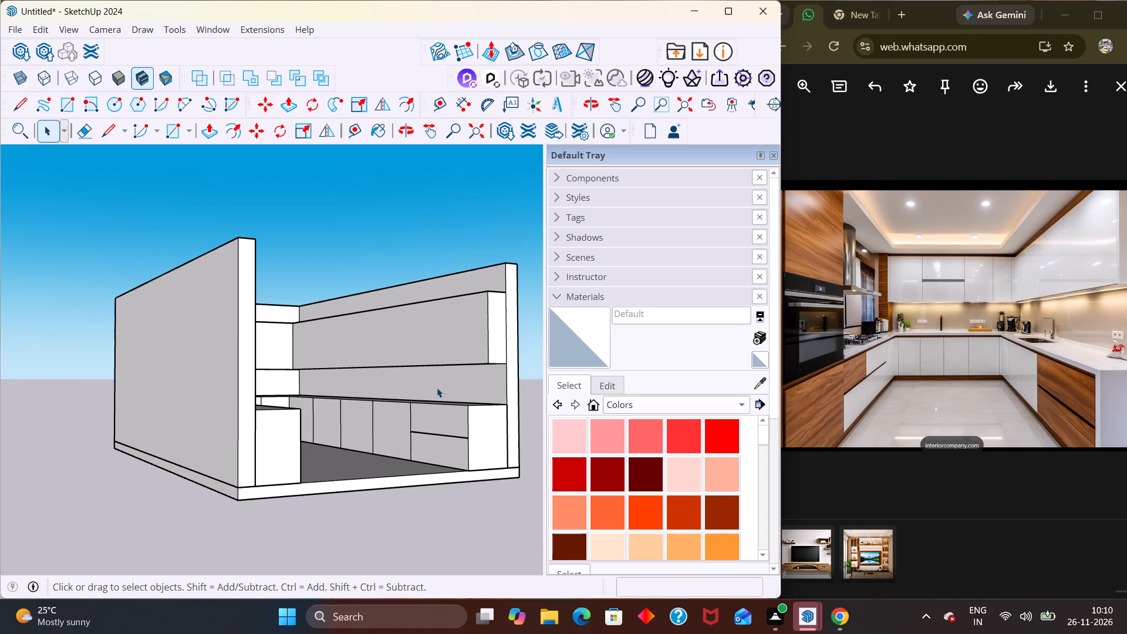
double_click(431, 339)
click(430, 336)
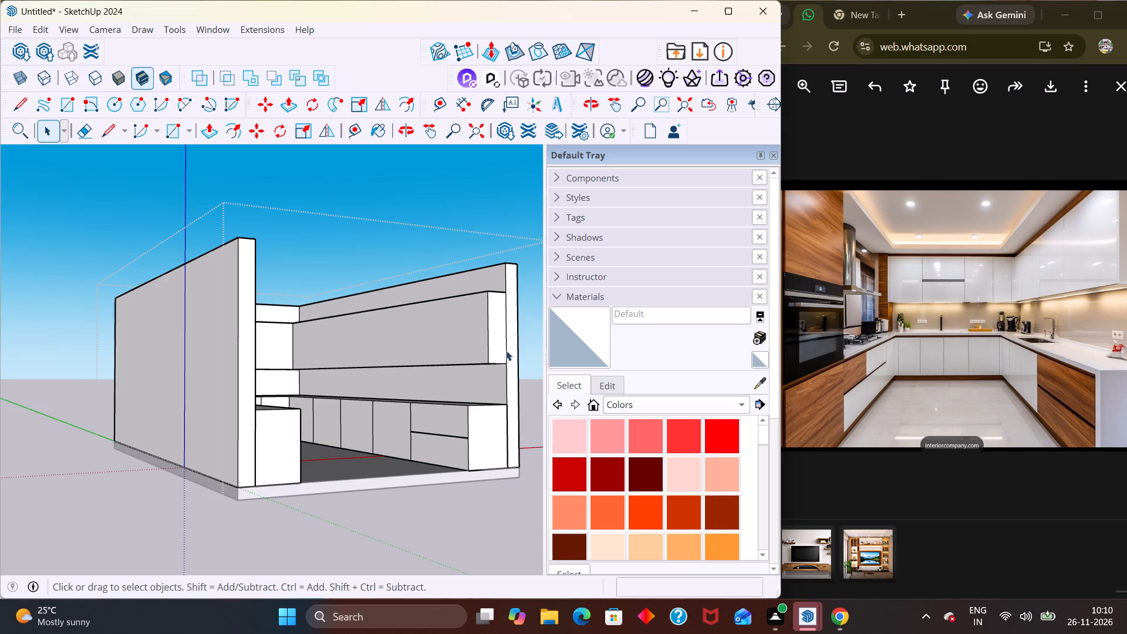
click(488, 351)
click(490, 349)
scroll(488, 348, up, 7)
key(m)
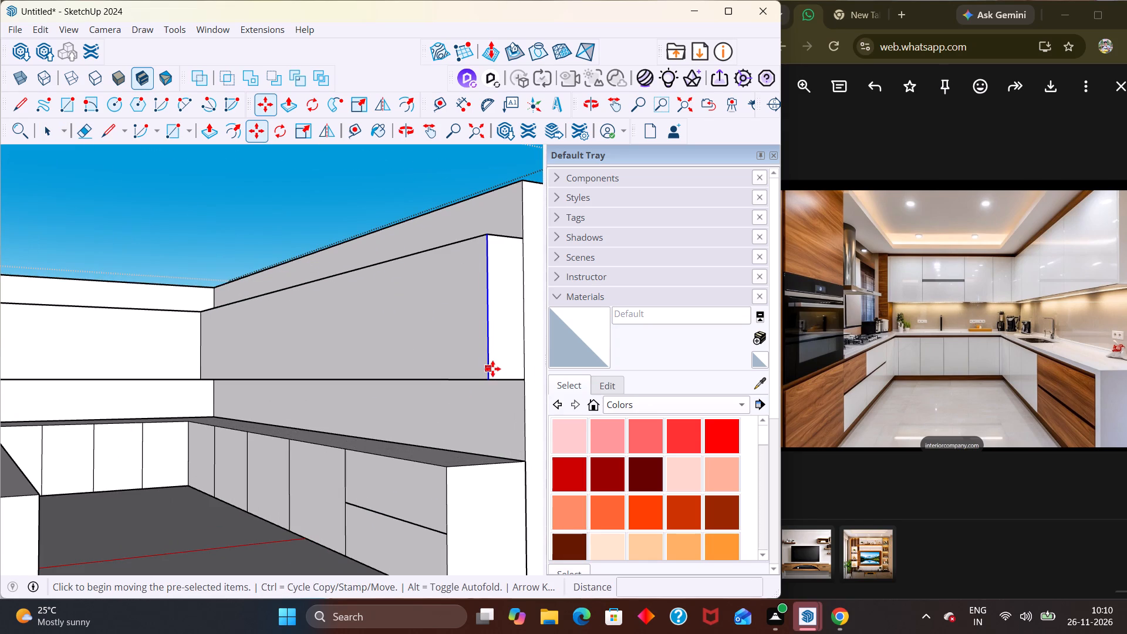
click(490, 376)
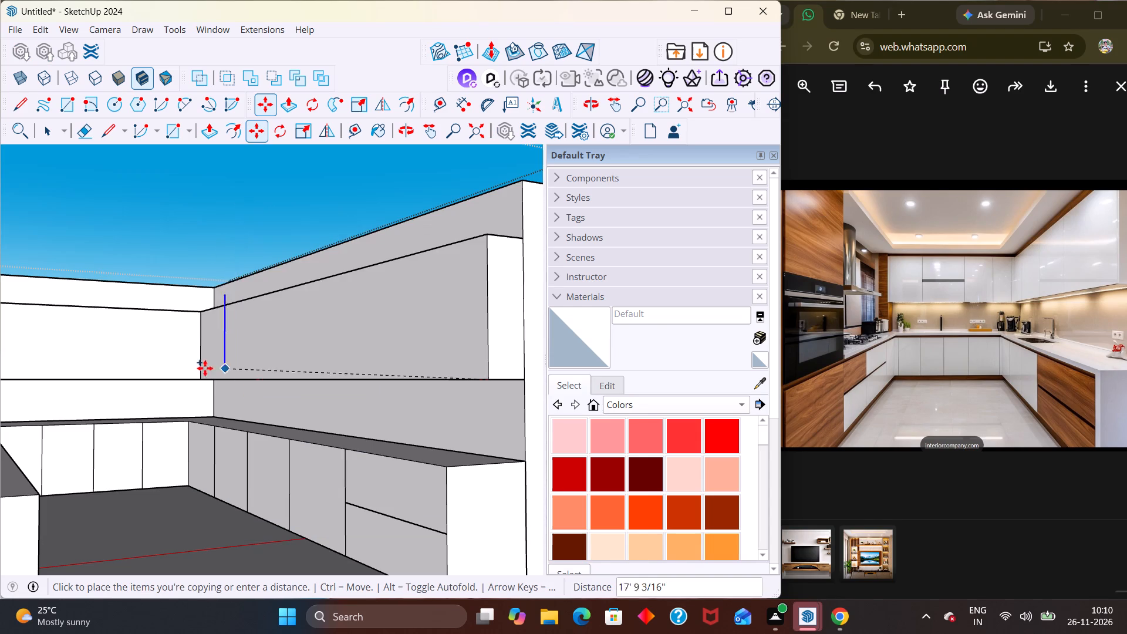
scroll(203, 368, up, 6)
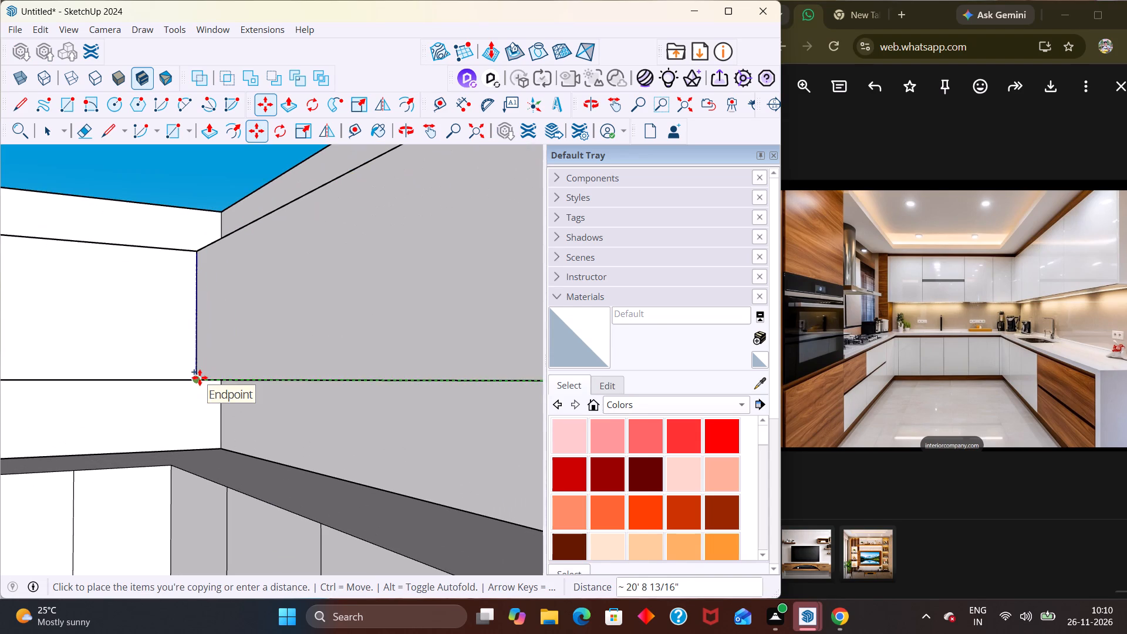
click(200, 377)
scroll(205, 369, down, 6)
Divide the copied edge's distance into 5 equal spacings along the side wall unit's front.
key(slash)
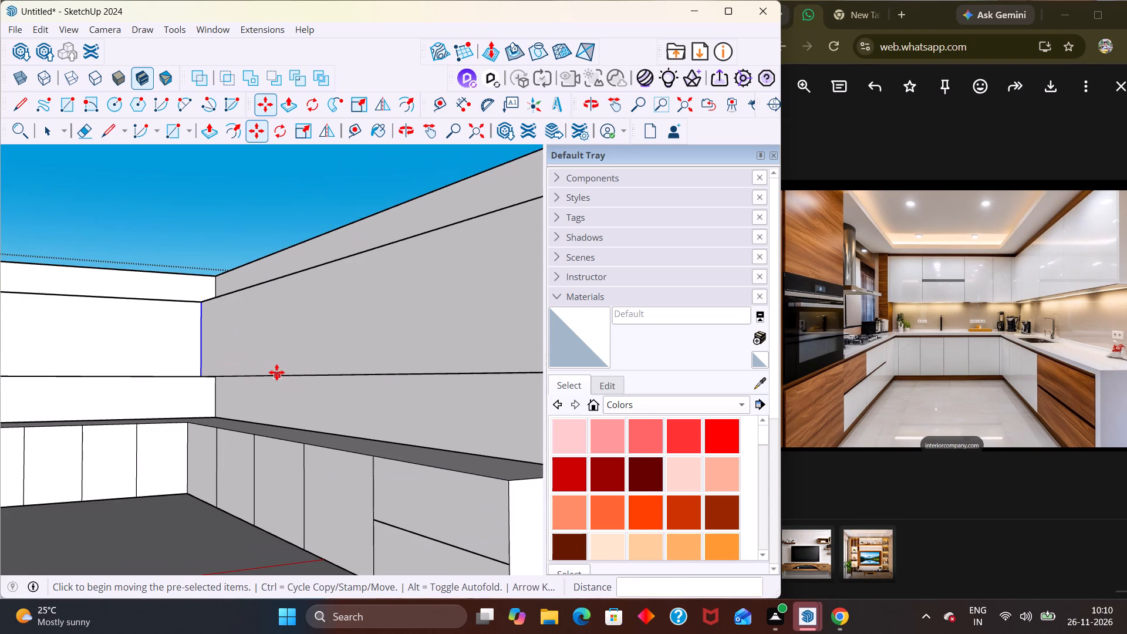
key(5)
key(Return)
Divide the copied edge's distance into 6 equal spacings to split the side wall unit's front into shutters.
scroll(275, 372, down, 3)
scroll(281, 375, up, 1)
scroll(286, 376, down, 2)
scroll(291, 376, up, 1)
scroll(293, 376, down, 1)
middle_drag(335, 348, 417, 390)
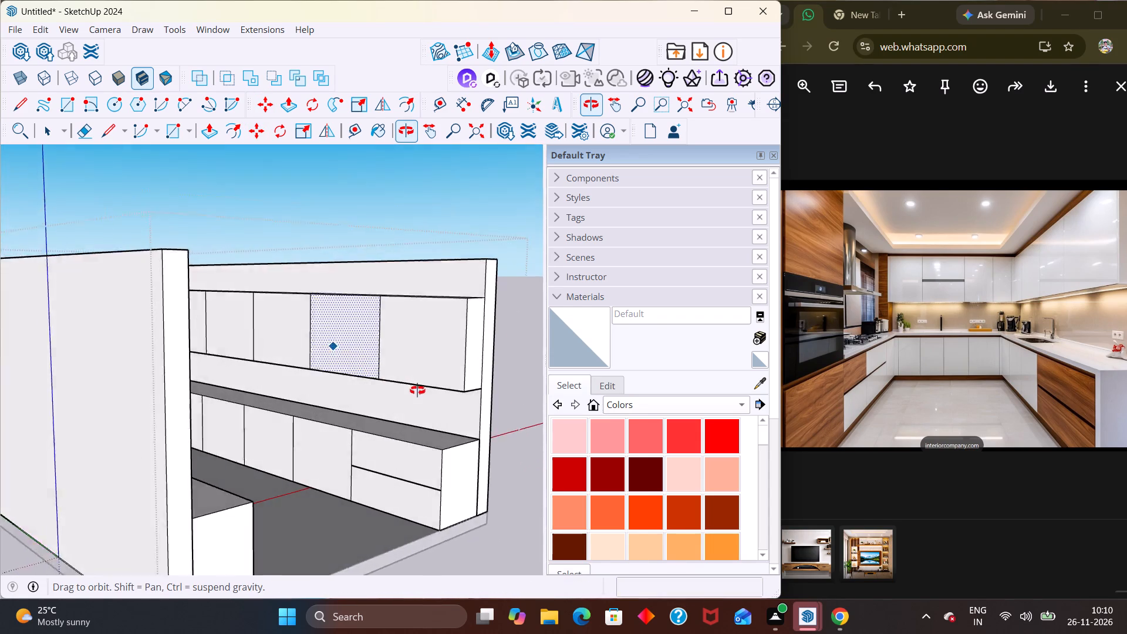
middle_drag(417, 390, 444, 471)
scroll(449, 424, down, 1)
scroll(444, 471, up, 1)
middle_drag(325, 392, 479, 402)
key(slash)
key(6)
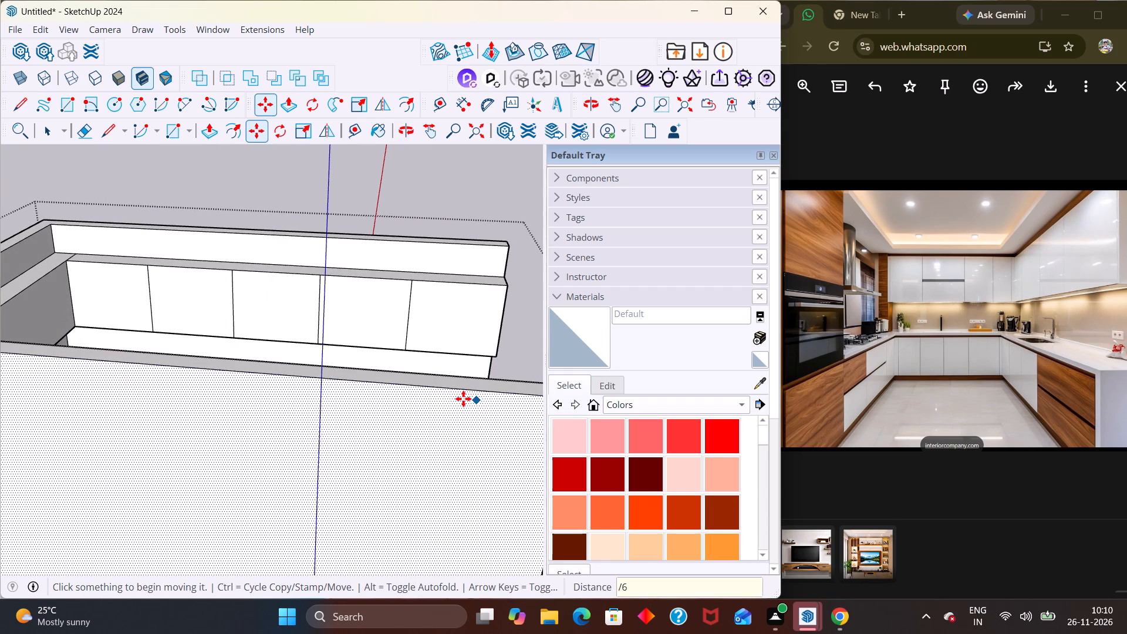
key(Return)
scroll(446, 385, down, 6)
key(space)
click(464, 240)
Examine the side wall unit's shutter divisions and the overall kitchen layout from several angles.
middle_drag(452, 328, 169, 309)
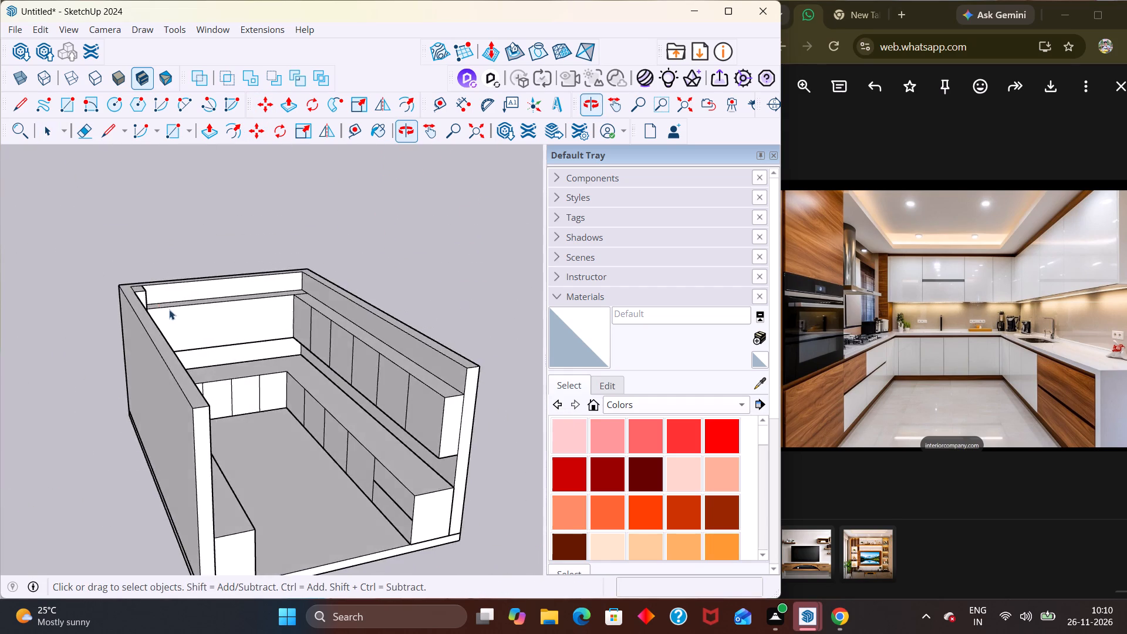
middle_drag(169, 309, 163, 305)
scroll(326, 318, down, 4)
middle_drag(343, 396, 338, 386)
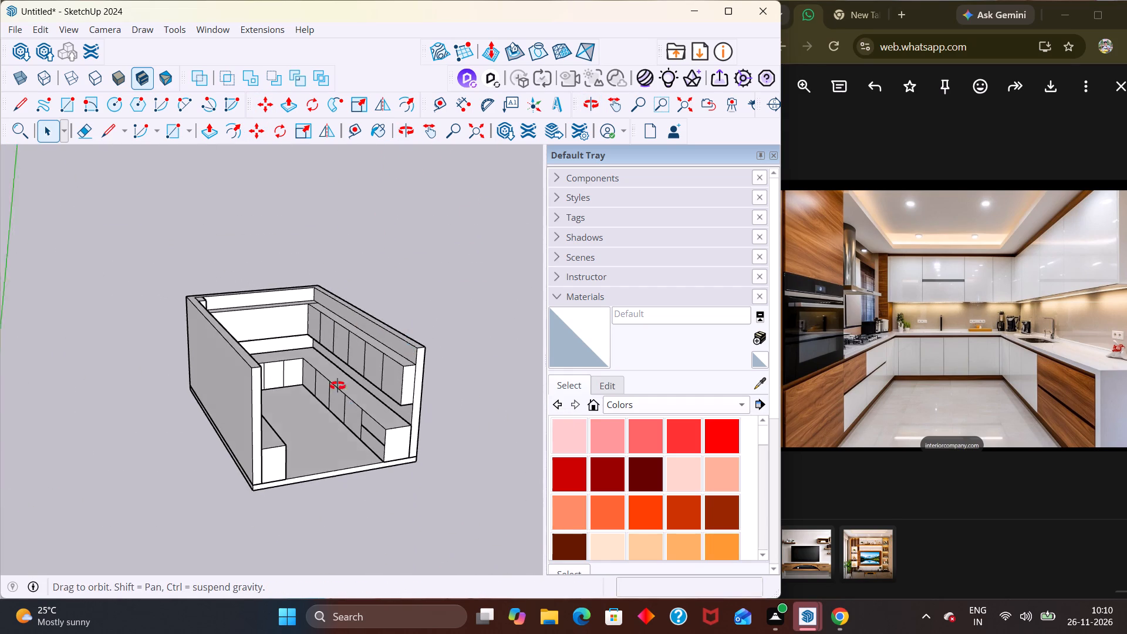
middle_drag(338, 386, 347, 311)
scroll(342, 311, up, 10)
middle_drag(391, 325, 390, 365)
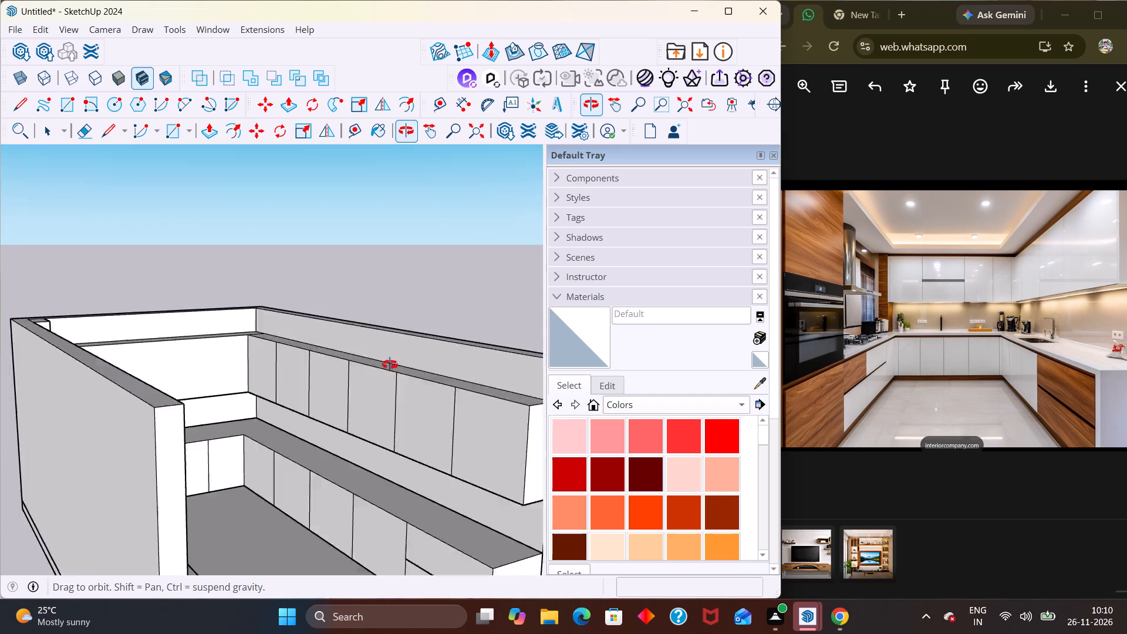
middle_drag(390, 365, 377, 365)
scroll(380, 367, down, 8)
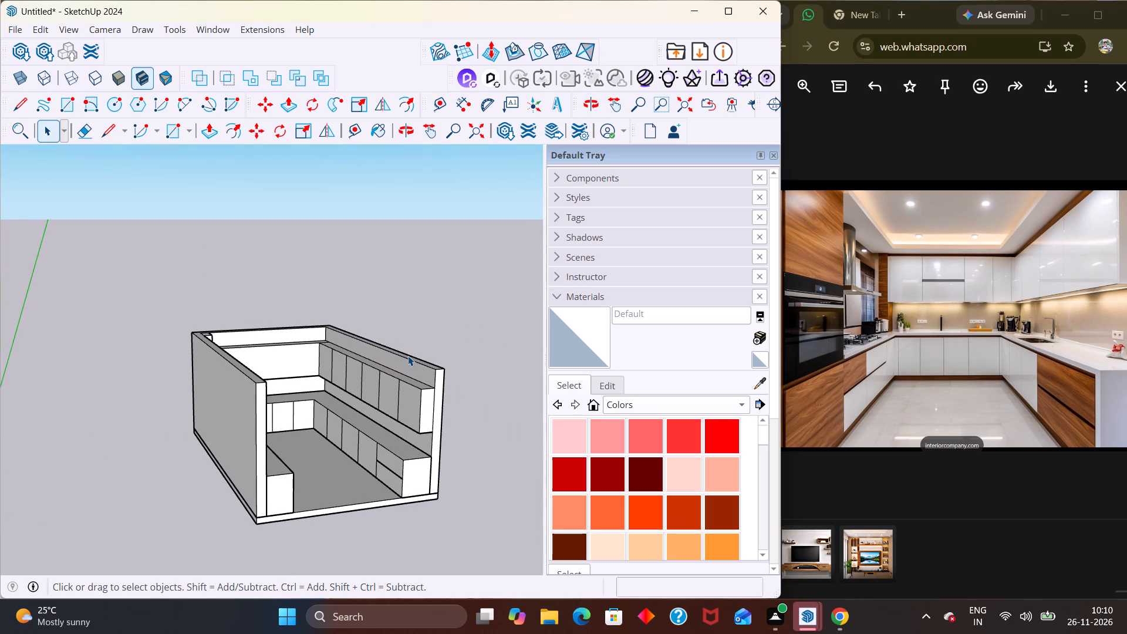
middle_drag(420, 404, 262, 376)
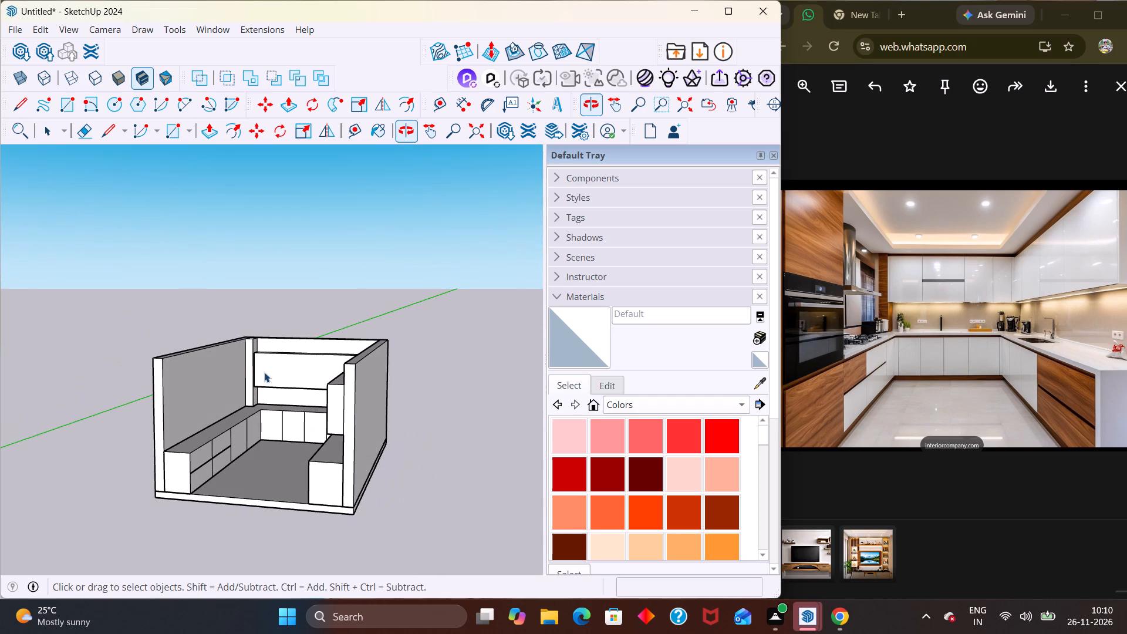
middle_drag(275, 377, 483, 409)
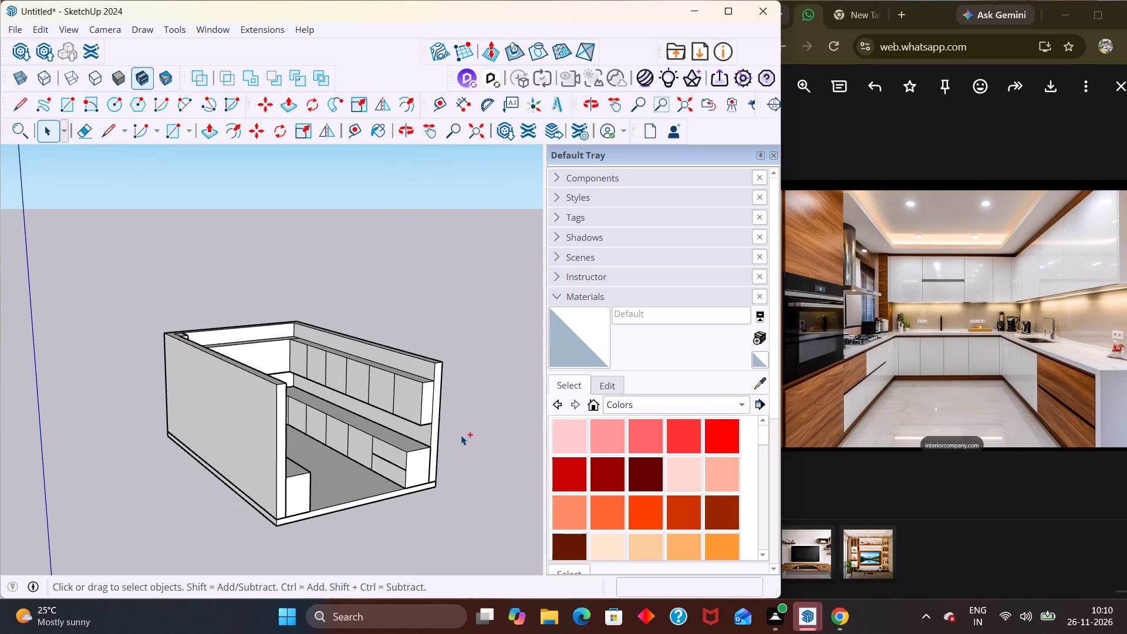
Undo the 6-part shutter division and the copied edge on the long side wall unit.
key(ctrl+z)
key(ctrl+z)
Copy the vertical end edge of the long side wall unit's front to the unit's inner corner, about 20' 9" away.
scroll(404, 399, up, 3)
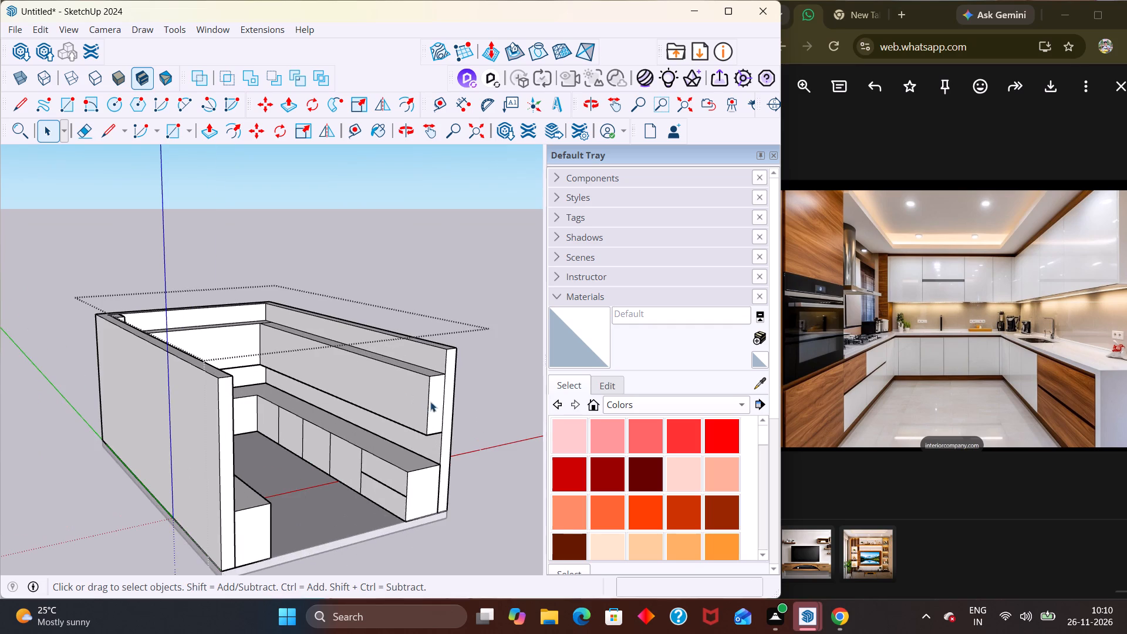
scroll(430, 402, up, 2)
scroll(430, 402, down, 1)
scroll(430, 402, up, 2)
click(426, 414)
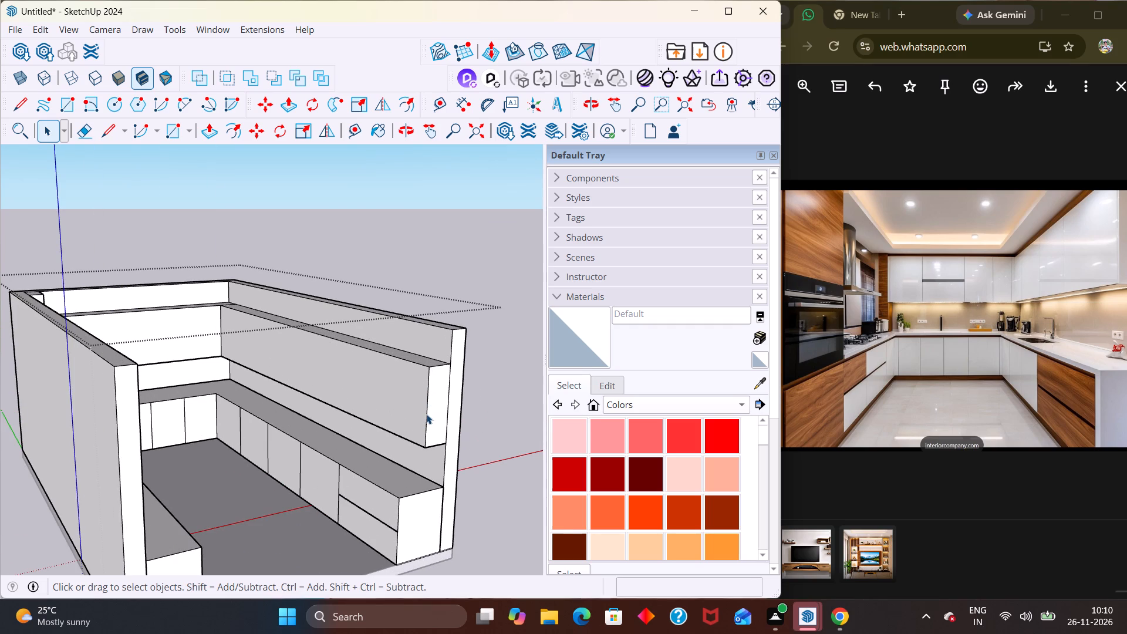
key(m)
click(429, 444)
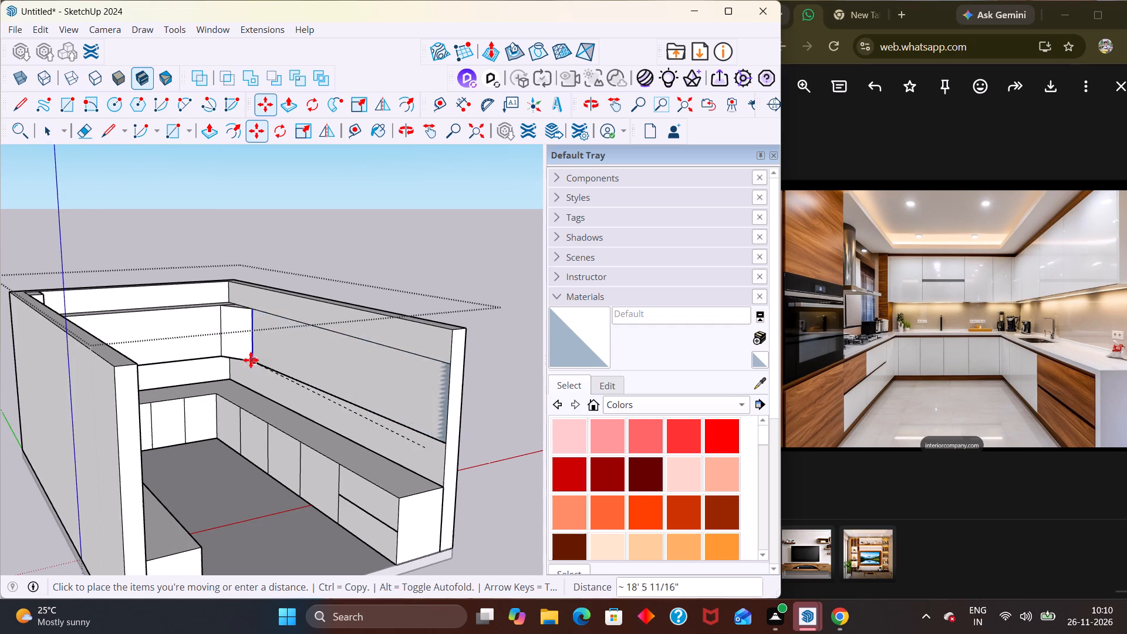
scroll(222, 357, up, 4)
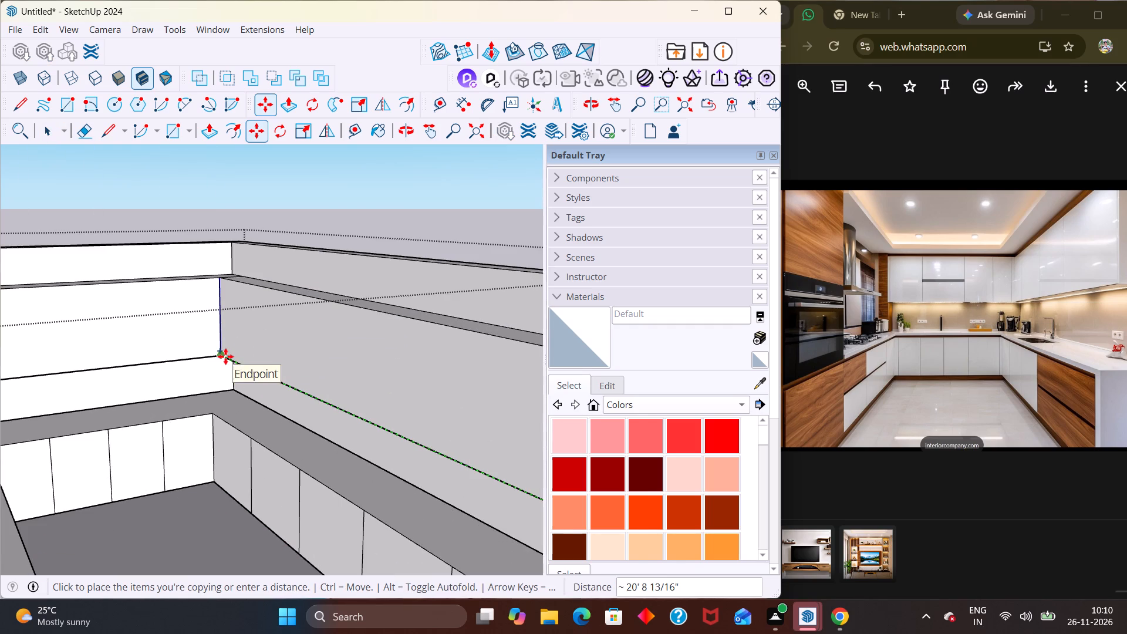
click(225, 356)
Divide the copied edge's distance into 7 equal spacings to split the side wall unit's front into shutters.
key(slash)
key(7)
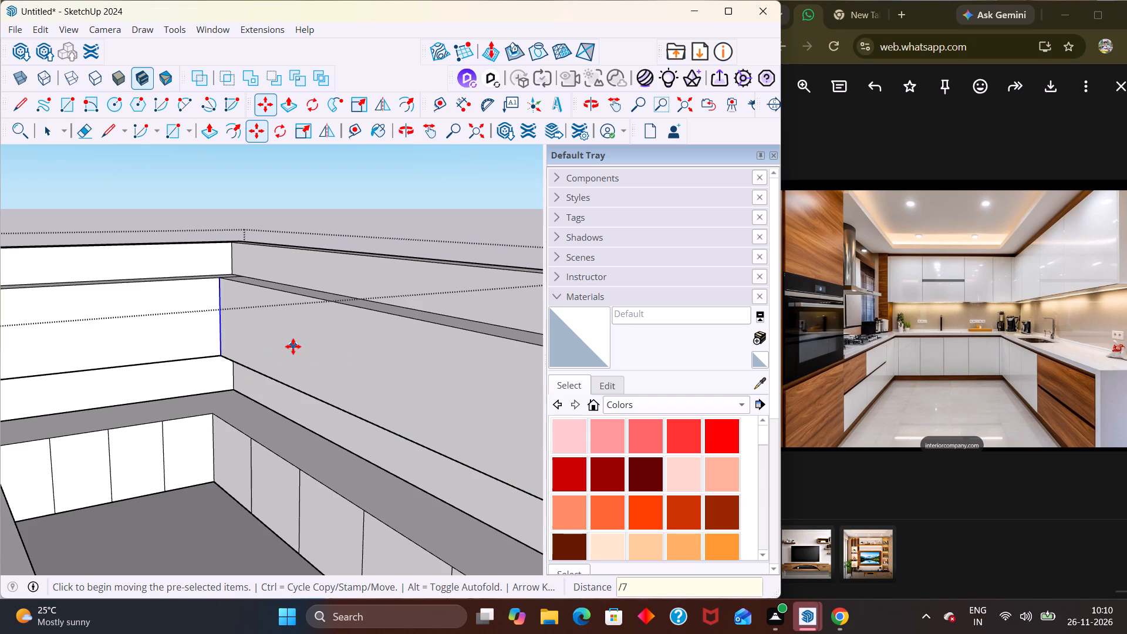
key(Return)
scroll(289, 348, down, 10)
key(space)
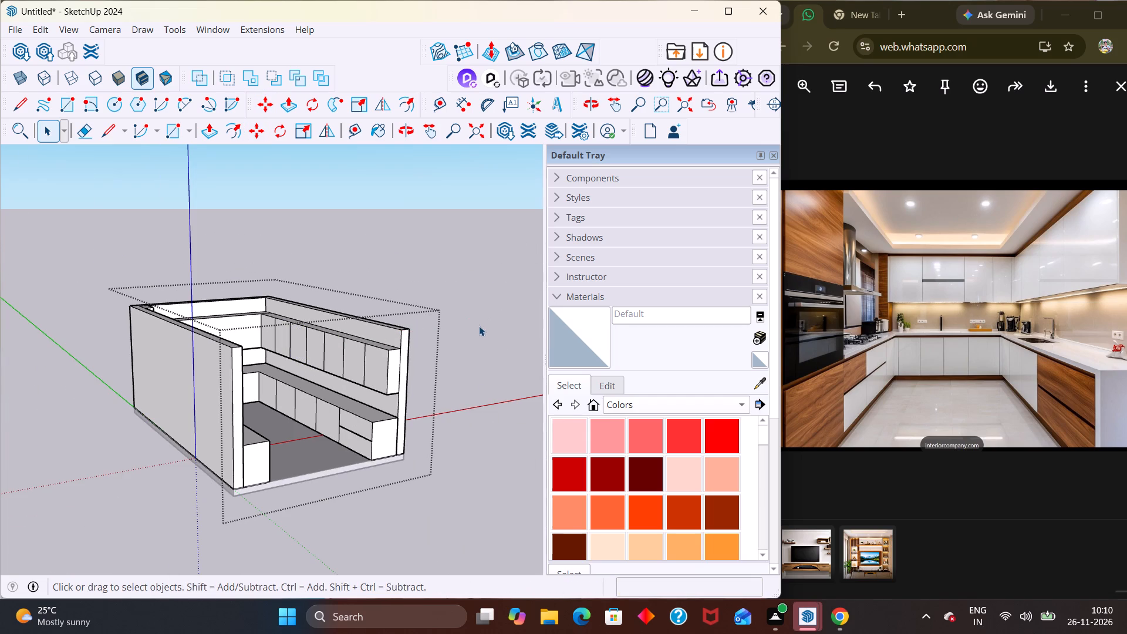
click(480, 326)
Examine the side wall unit's shutter divisions and the undivided back wall unit from several angles.
middle_drag(380, 399, 220, 398)
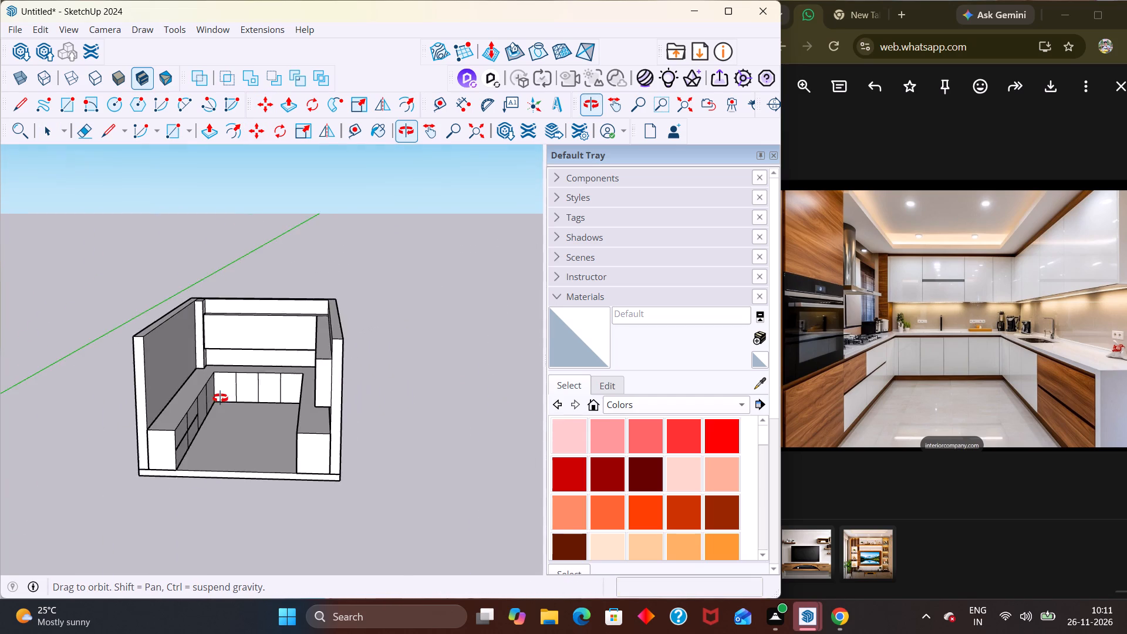
middle_drag(220, 398, 221, 398)
scroll(346, 259, up, 7)
scroll(284, 362, down, 10)
middle_drag(288, 333, 281, 325)
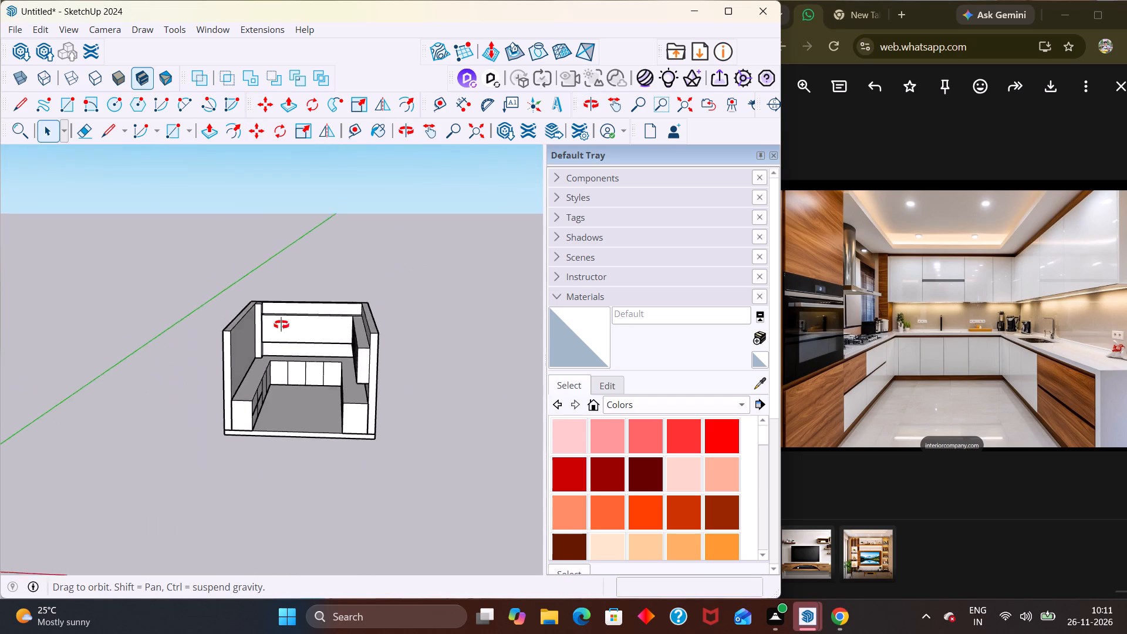
middle_drag(281, 325, 309, 251)
scroll(302, 240, up, 5)
scroll(322, 288, down, 2)
middle_drag(345, 316, 330, 360)
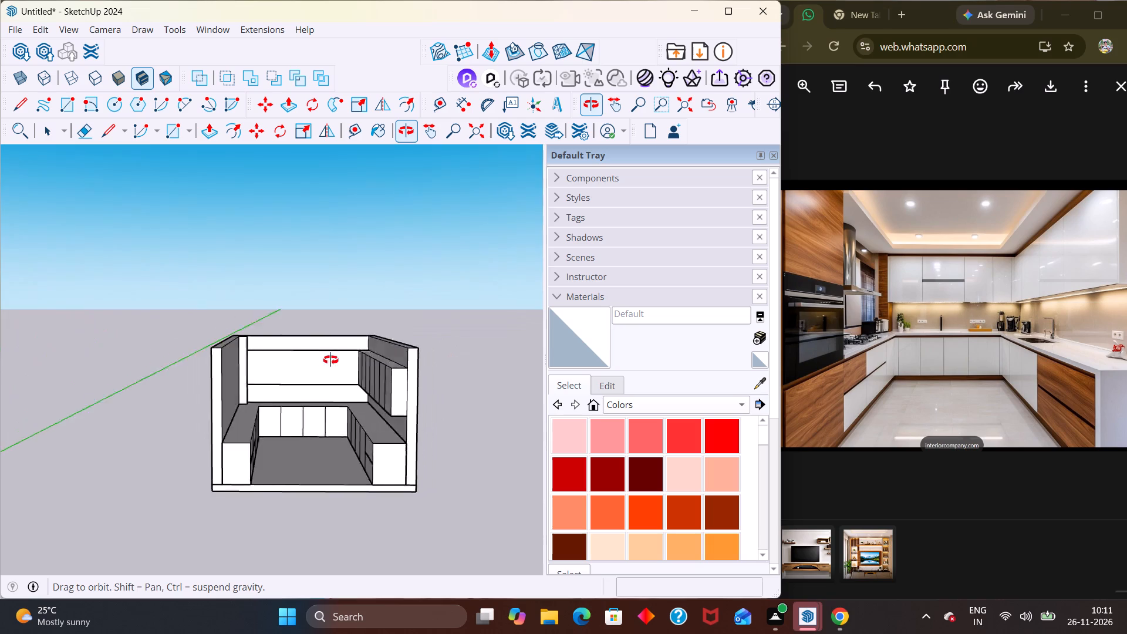
middle_drag(330, 360, 276, 379)
scroll(347, 412, down, 5)
scroll(369, 422, up, 1)
scroll(423, 407, down, 7)
middle_drag(321, 432, 347, 343)
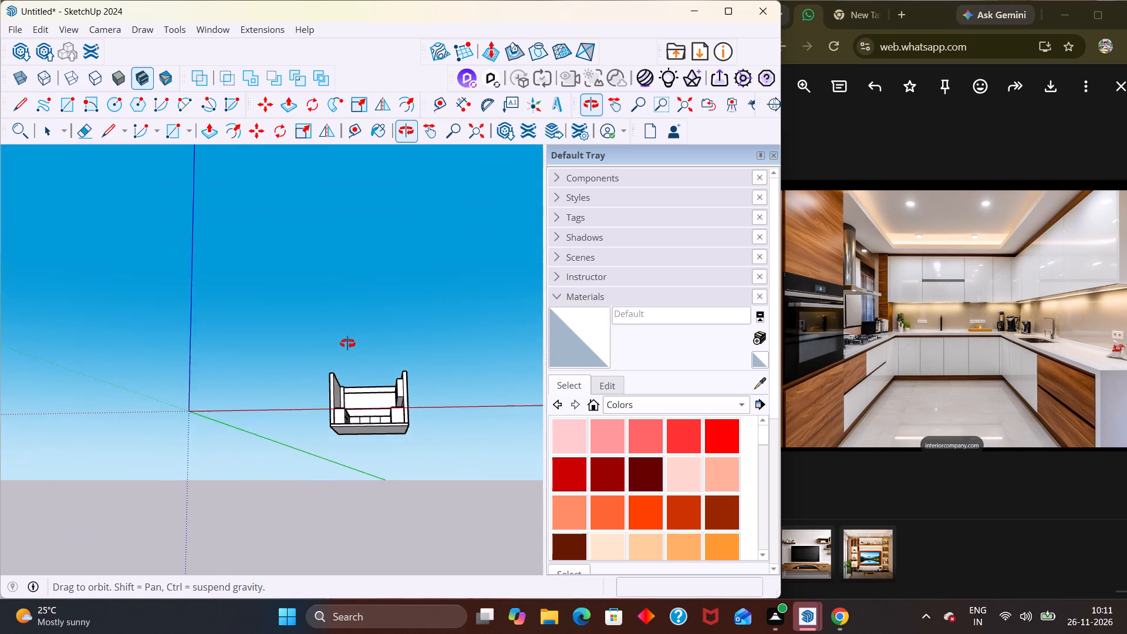
middle_drag(347, 343, 333, 497)
scroll(335, 436, up, 5)
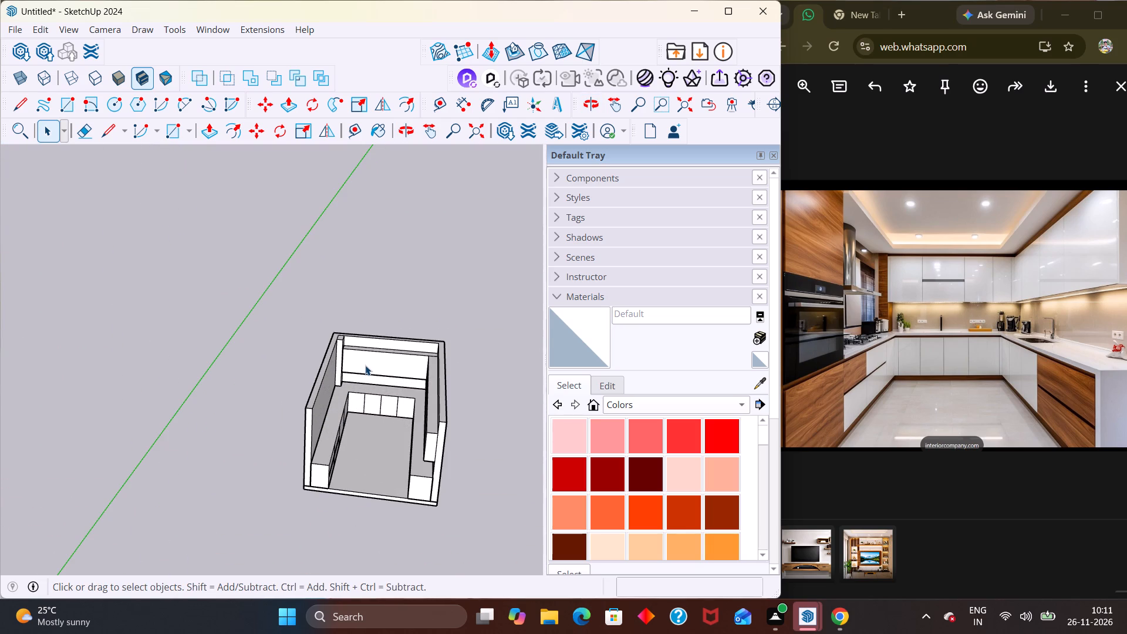
scroll(400, 369, up, 4)
middle_drag(405, 378, 433, 265)
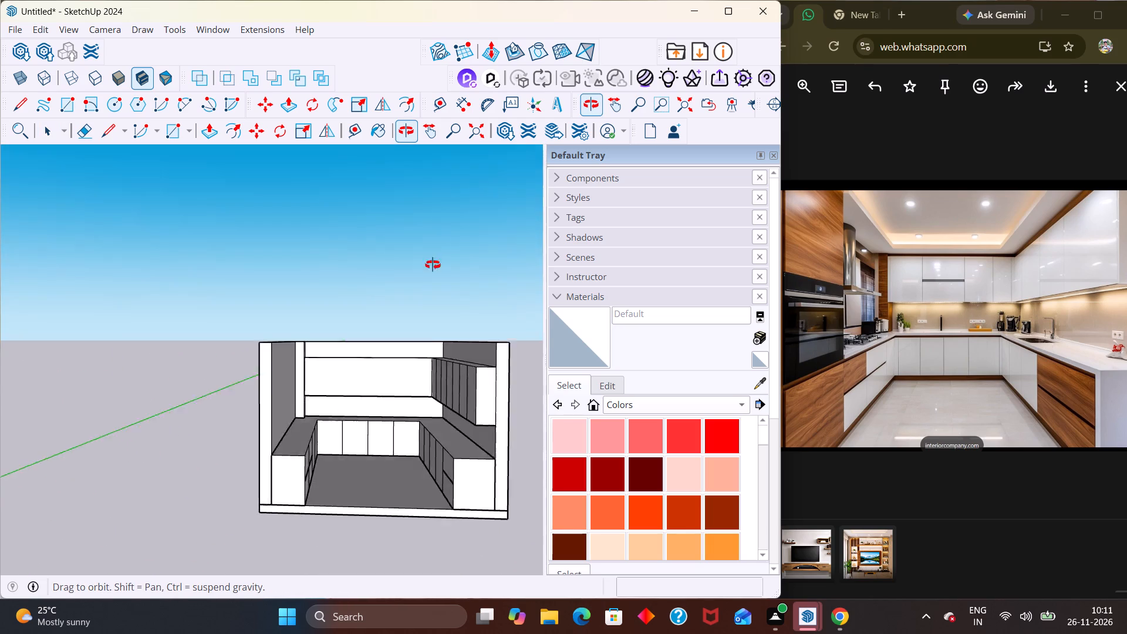
middle_drag(433, 265, 432, 264)
scroll(432, 264, up, 4)
scroll(360, 446, down, 4)
middle_drag(368, 451, 338, 475)
scroll(335, 488, up, 2)
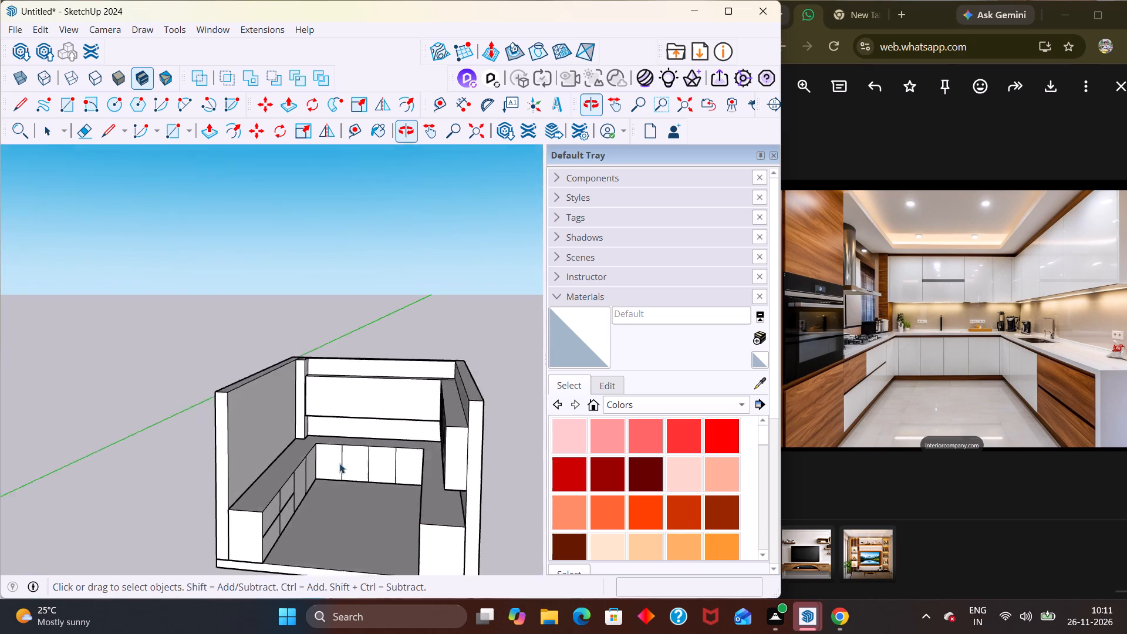
scroll(339, 463, up, 4)
middle_drag(362, 412, 376, 336)
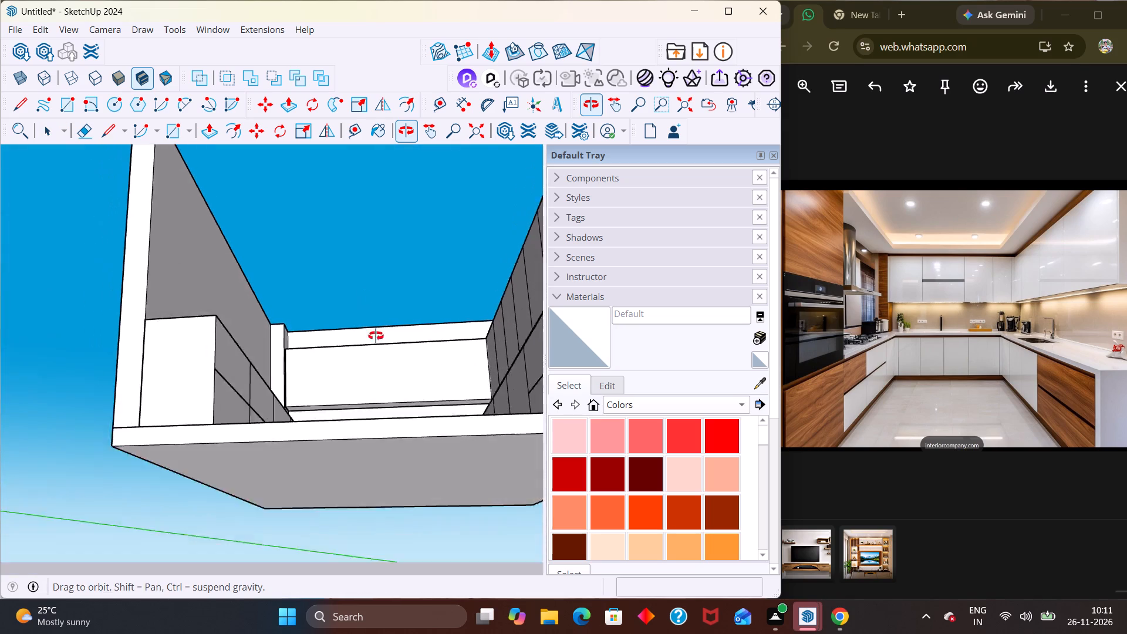
middle_drag(376, 336, 377, 343)
middle_drag(362, 414, 410, 530)
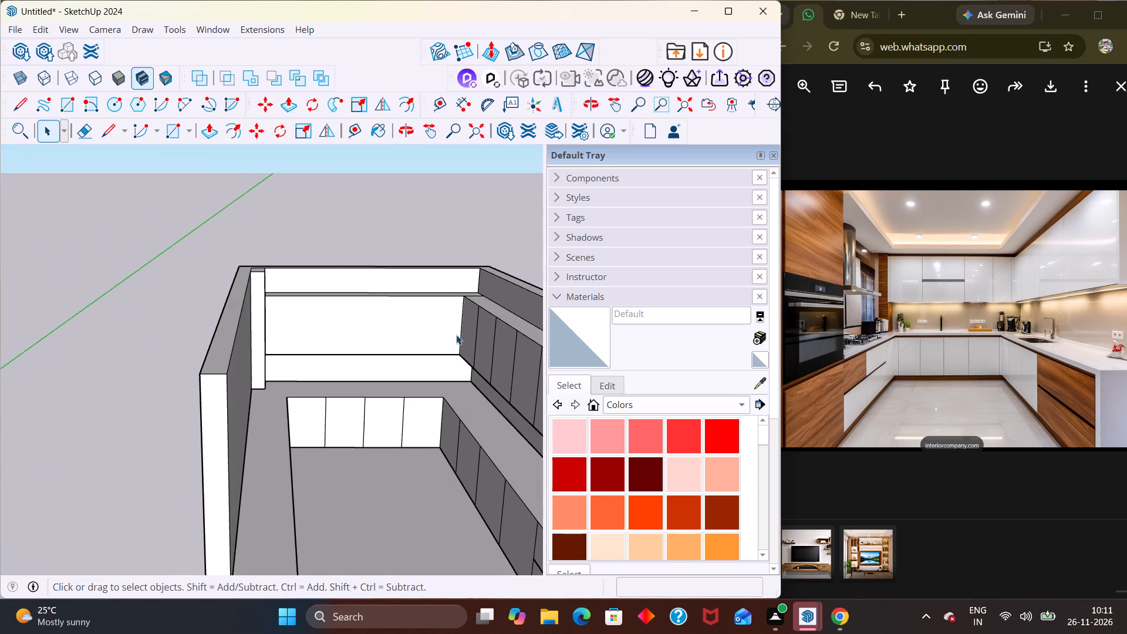
middle_drag(456, 335, 429, 404)
middle_drag(457, 285, 458, 323)
Copy the back wall unit's vertical edge beside the corner column to its opposite inner corner, about 11' 5" away.
scroll(451, 338, up, 4)
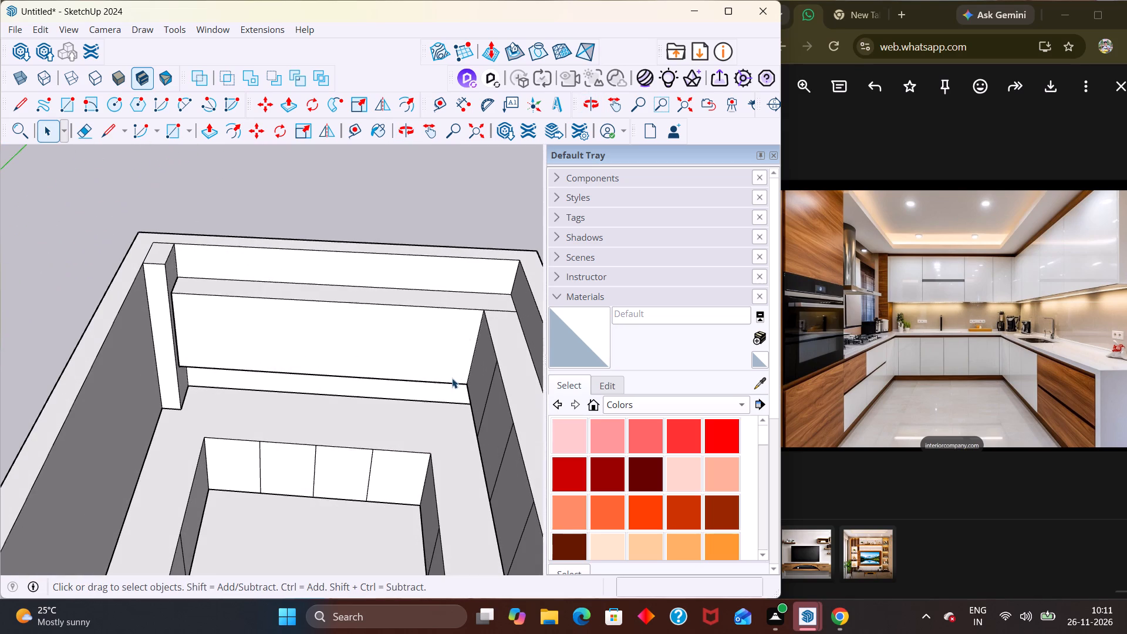
scroll(457, 302, up, 2)
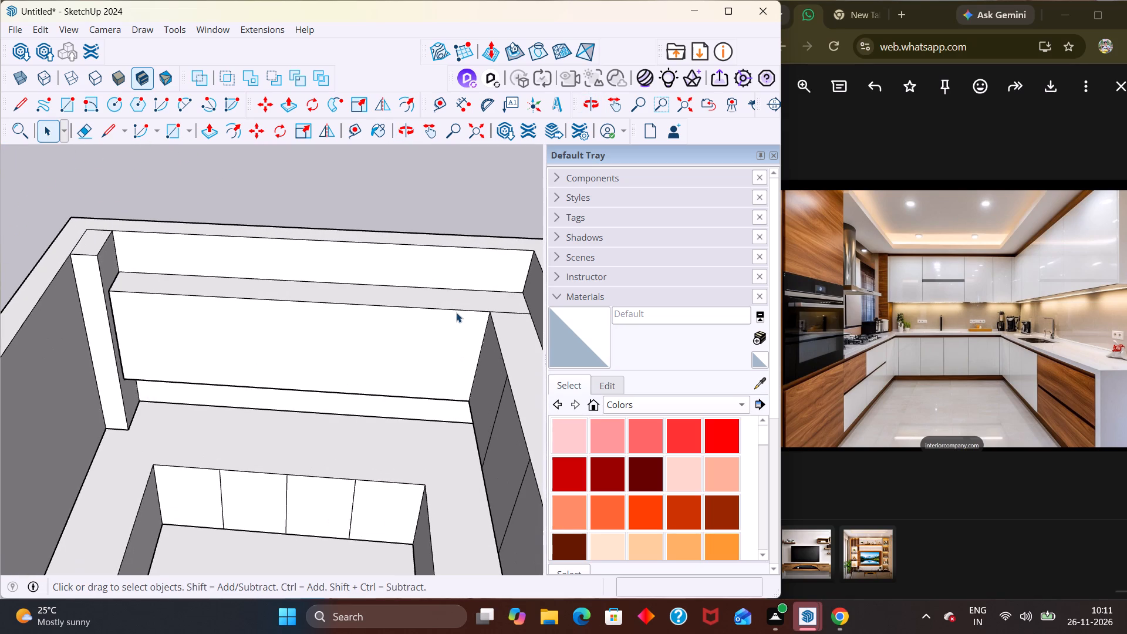
double_click(333, 345)
click(115, 316)
key(m)
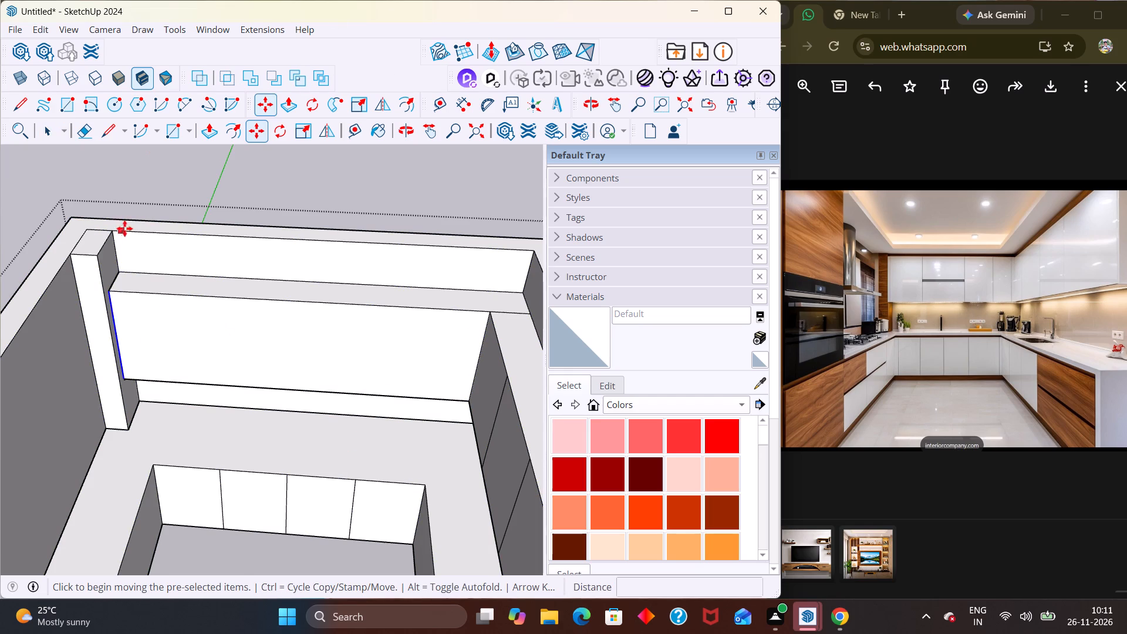
click(114, 295)
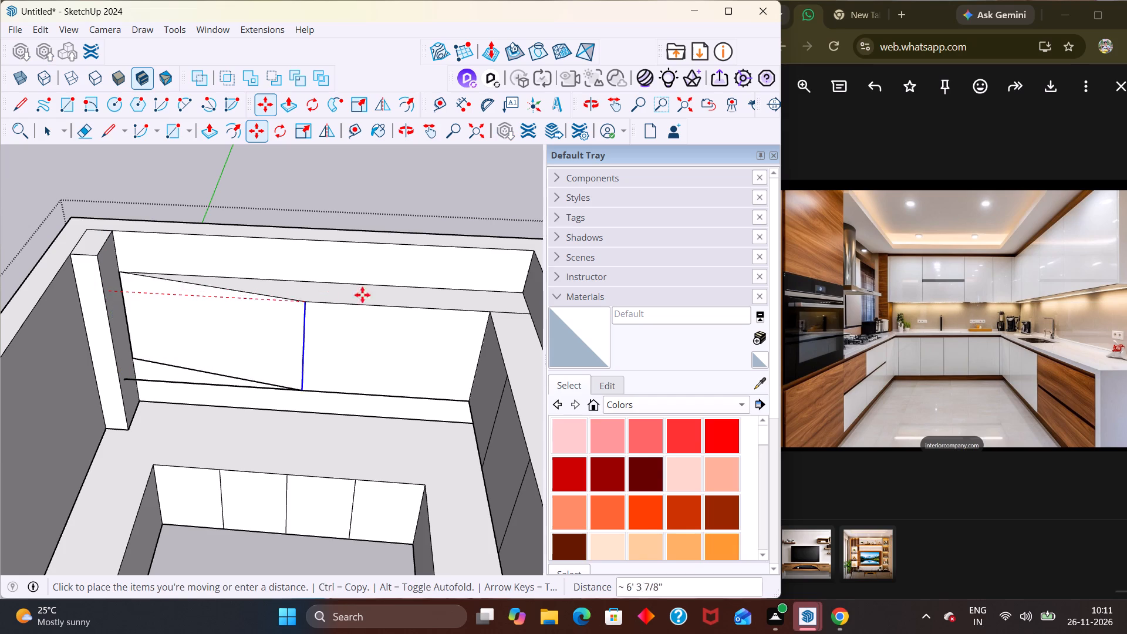
click(490, 311)
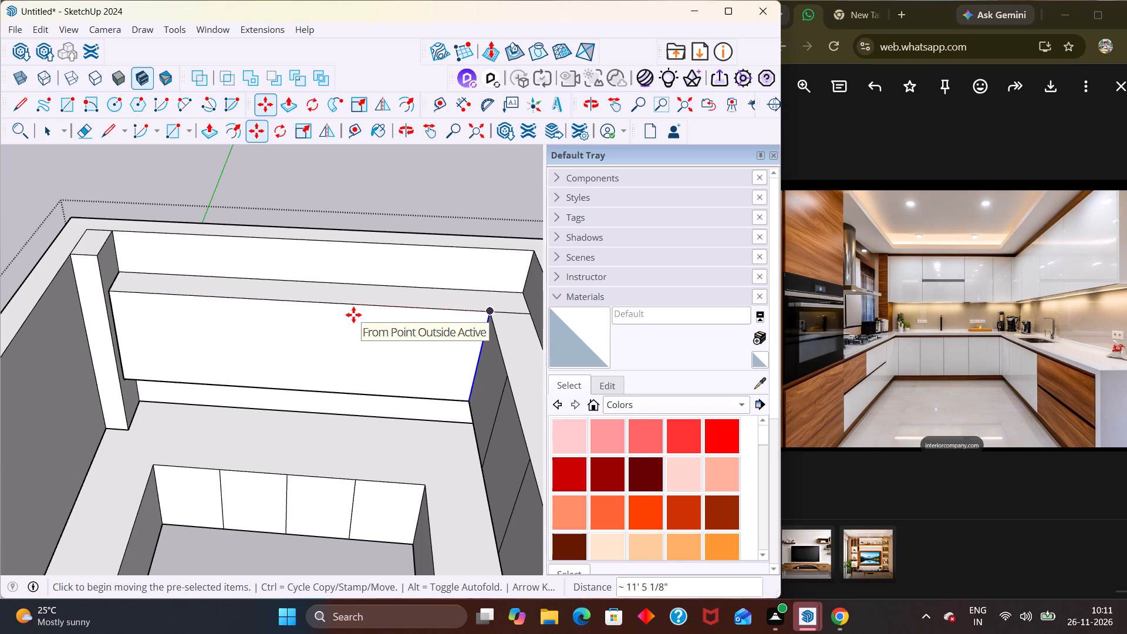
Divide the copied edge's distance into 4 equal spacings to split the back wall unit's front into shutters.
key(slash)
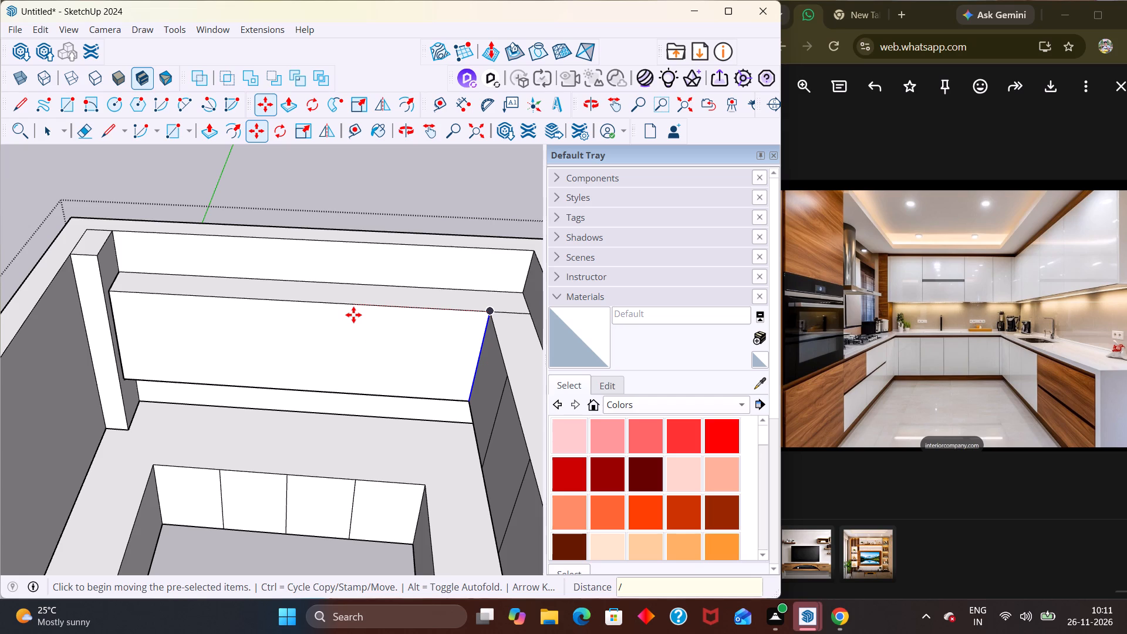
key(4)
key(Return)
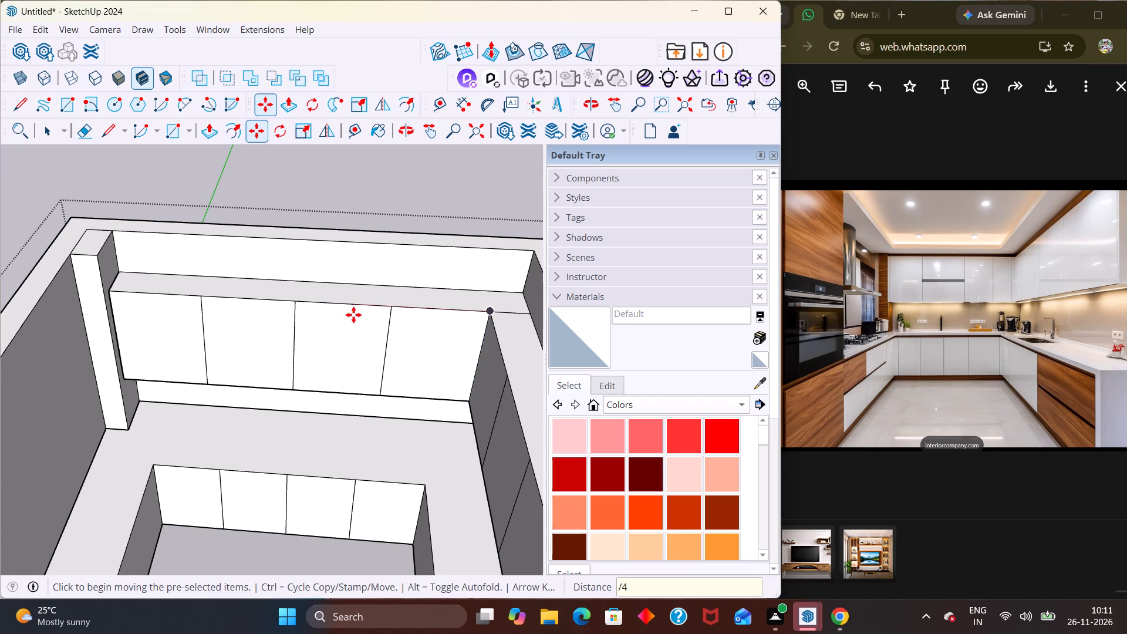
key(space)
scroll(348, 220, down, 1)
click(381, 200)
Examine the back wall unit's shutter divisions and the corner where it meets the side wall unit.
middle_drag(344, 309, 353, 218)
scroll(399, 246, down, 6)
scroll(447, 275, up, 1)
scroll(448, 275, down, 4)
middle_drag(440, 299, 438, 232)
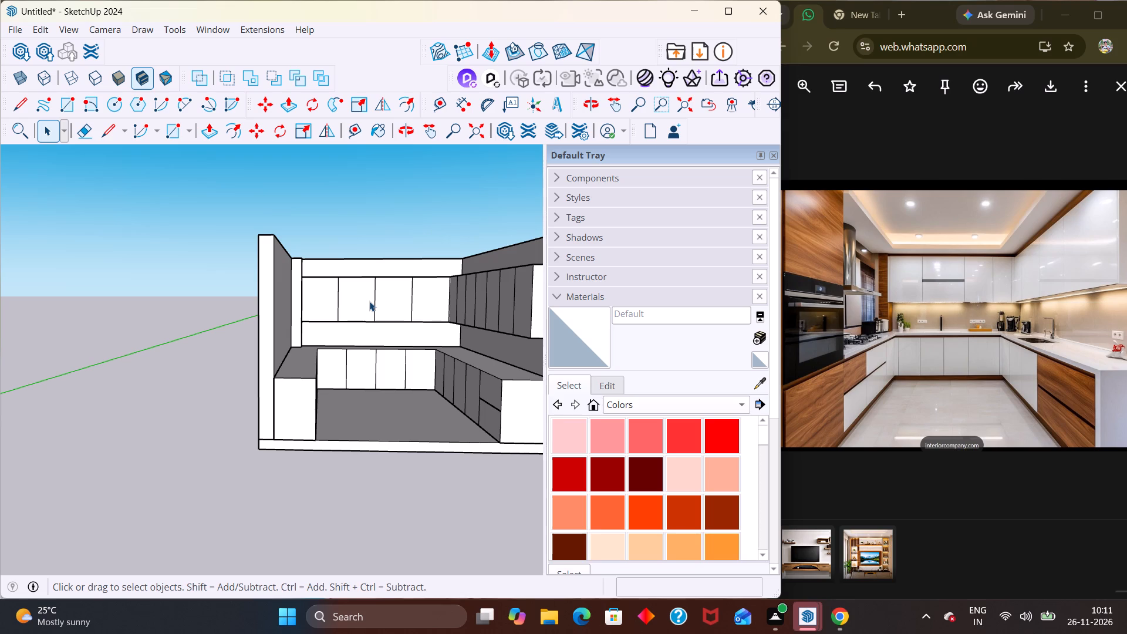
scroll(476, 326, down, 3)
middle_drag(470, 336, 468, 433)
scroll(404, 238, up, 1)
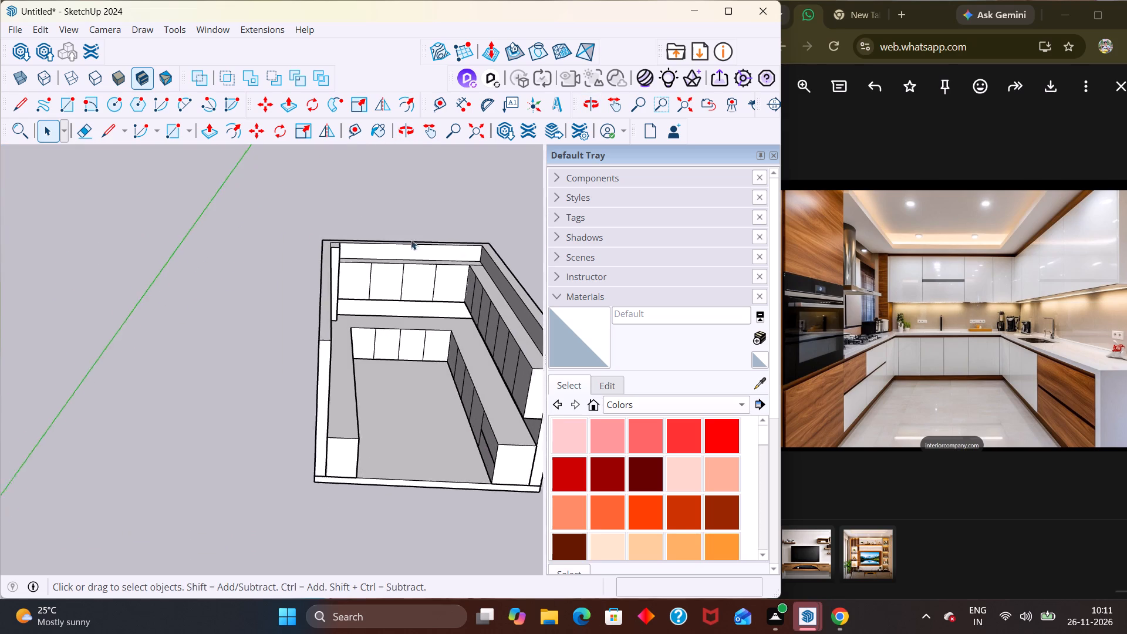
scroll(411, 240, up, 3)
middle_drag(471, 274, 530, 313)
scroll(502, 235, up, 8)
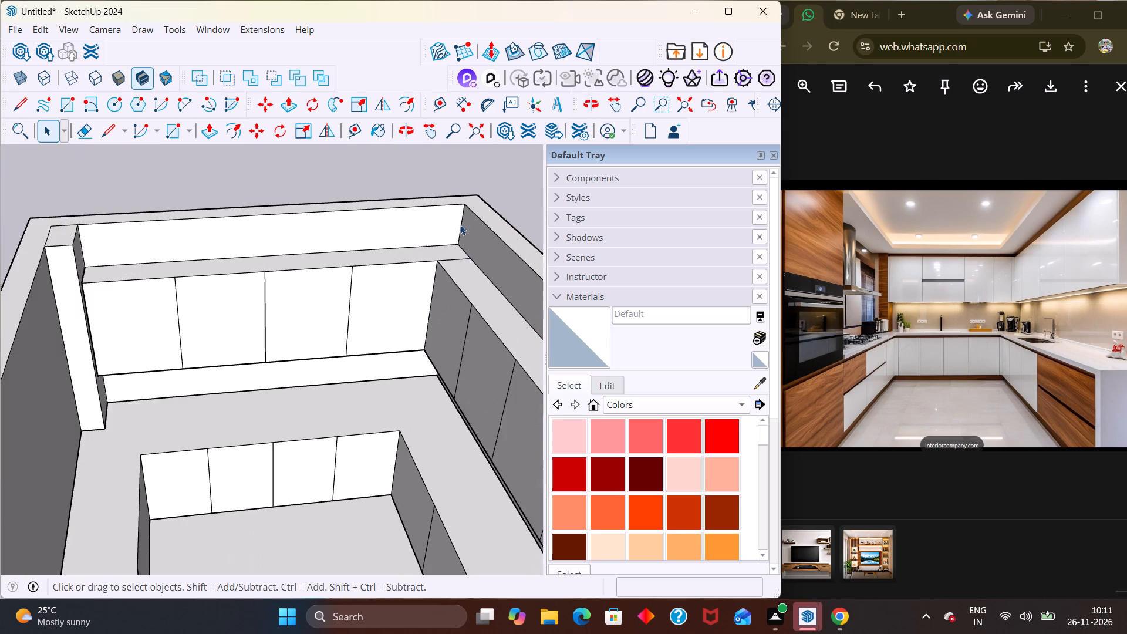
scroll(460, 225, up, 1)
middle_drag(454, 213, 471, 332)
scroll(465, 333, up, 4)
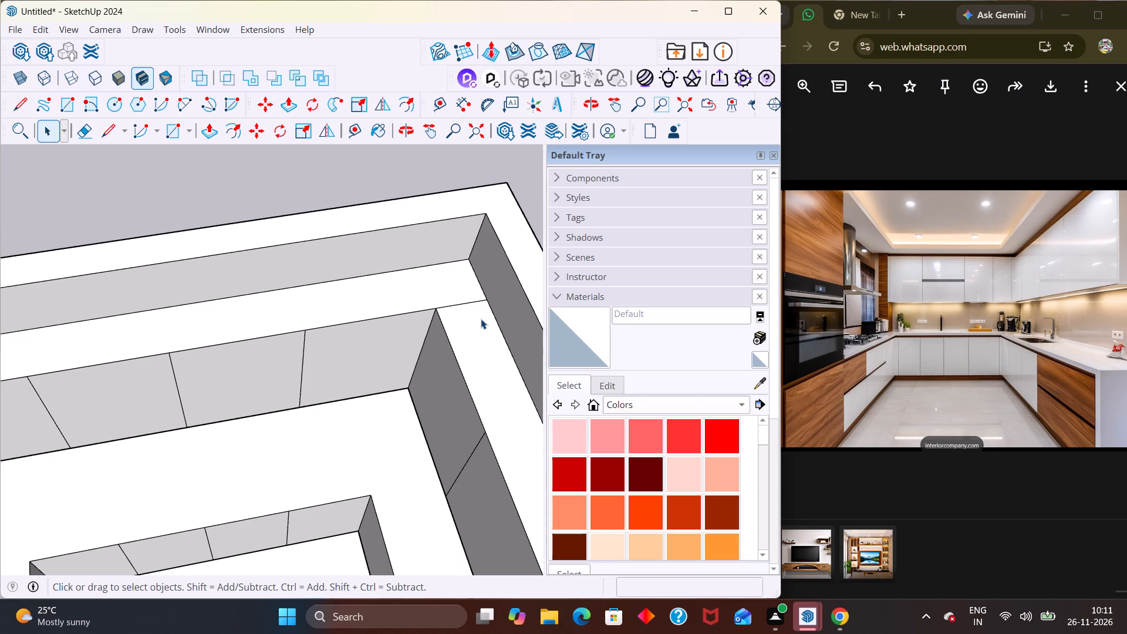
scroll(411, 286, down, 5)
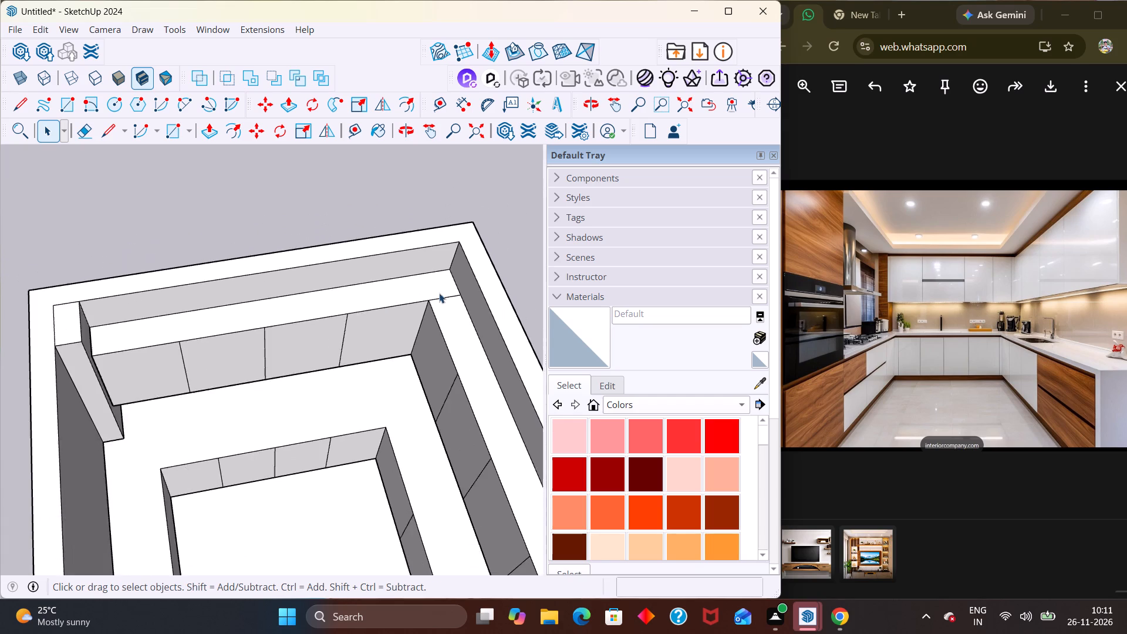
scroll(441, 281, down, 6)
scroll(441, 281, up, 1)
scroll(441, 281, down, 3)
click(441, 237)
Examine the overall kitchen model from several angles, checking the wall and base units on all sides.
scroll(434, 276, down, 5)
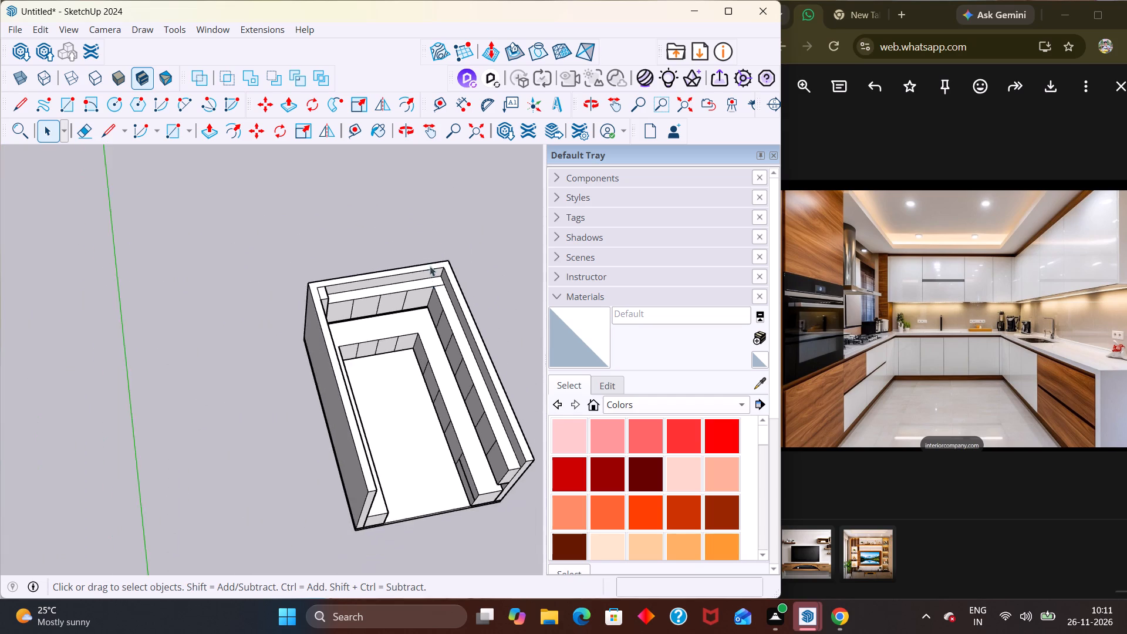
scroll(430, 266, down, 3)
middle_drag(448, 299, 384, 285)
scroll(444, 374, down, 3)
middle_drag(448, 398, 438, 244)
middle_drag(405, 390, 390, 325)
scroll(390, 325, up, 4)
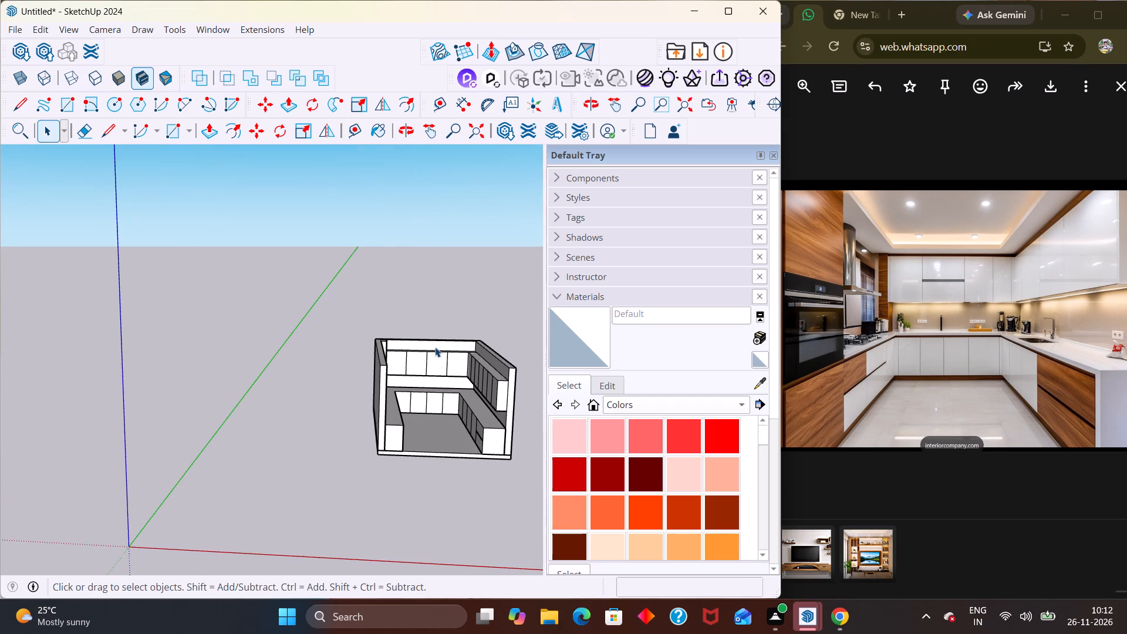
middle_drag(434, 328, 434, 321)
scroll(434, 321, up, 1)
scroll(434, 325, down, 7)
middle_drag(478, 335, 517, 324)
scroll(512, 326, up, 7)
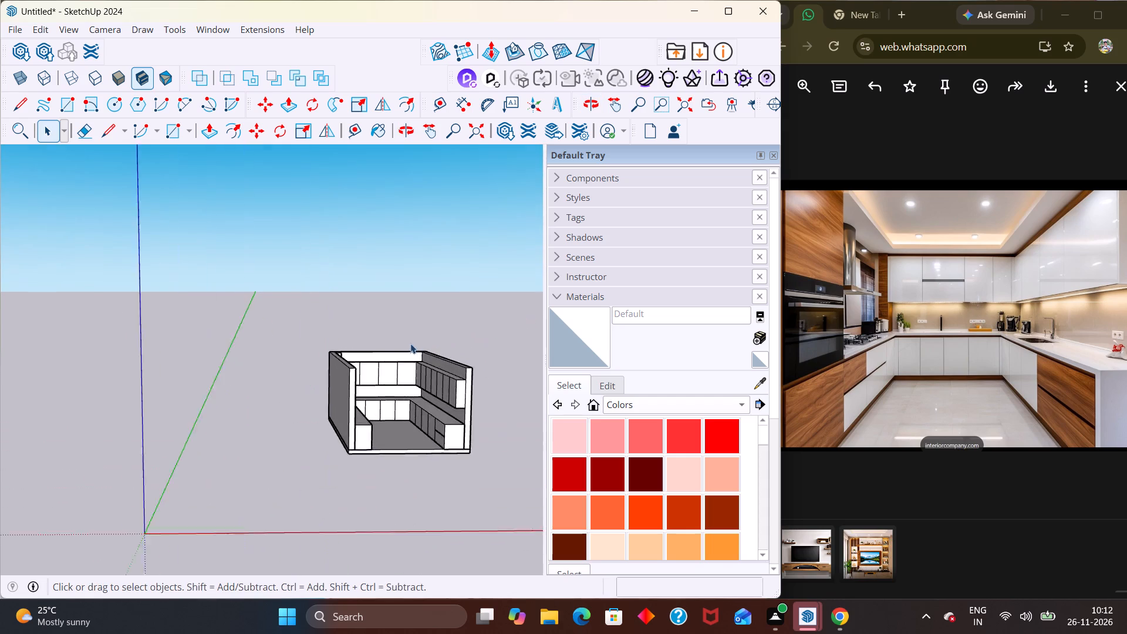
middle_drag(352, 353, 290, 321)
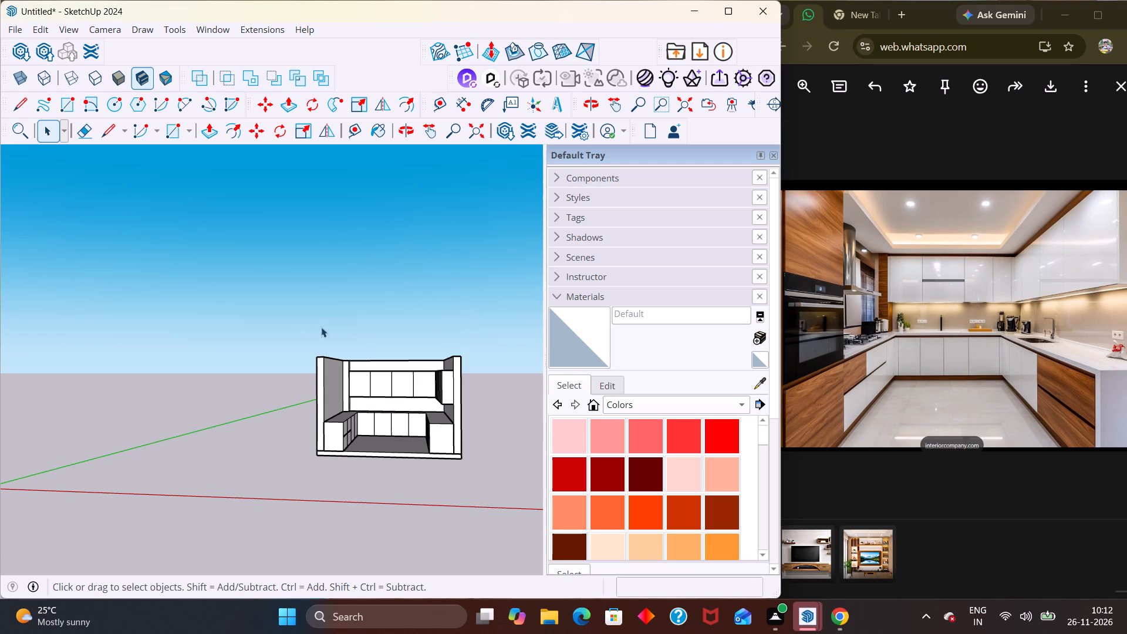
middle_drag(372, 312, 365, 396)
scroll(366, 396, up, 1)
scroll(404, 365, down, 1)
middle_drag(386, 360, 348, 359)
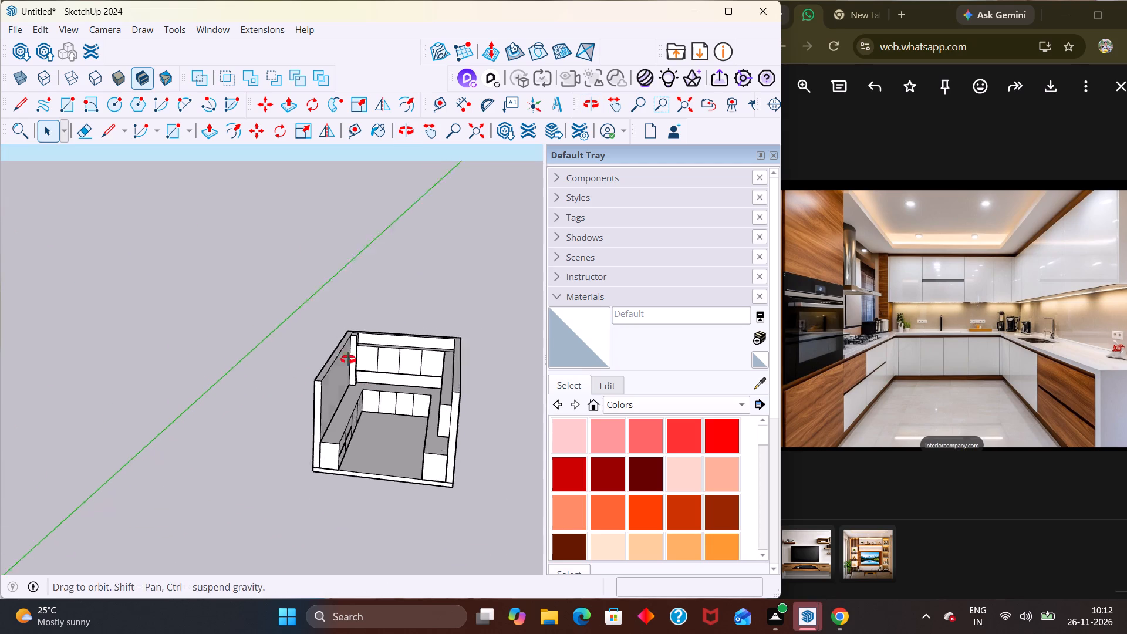
middle_drag(348, 359, 299, 352)
middle_drag(428, 403, 447, 332)
middle_drag(365, 440, 478, 387)
middle_drag(357, 415, 459, 401)
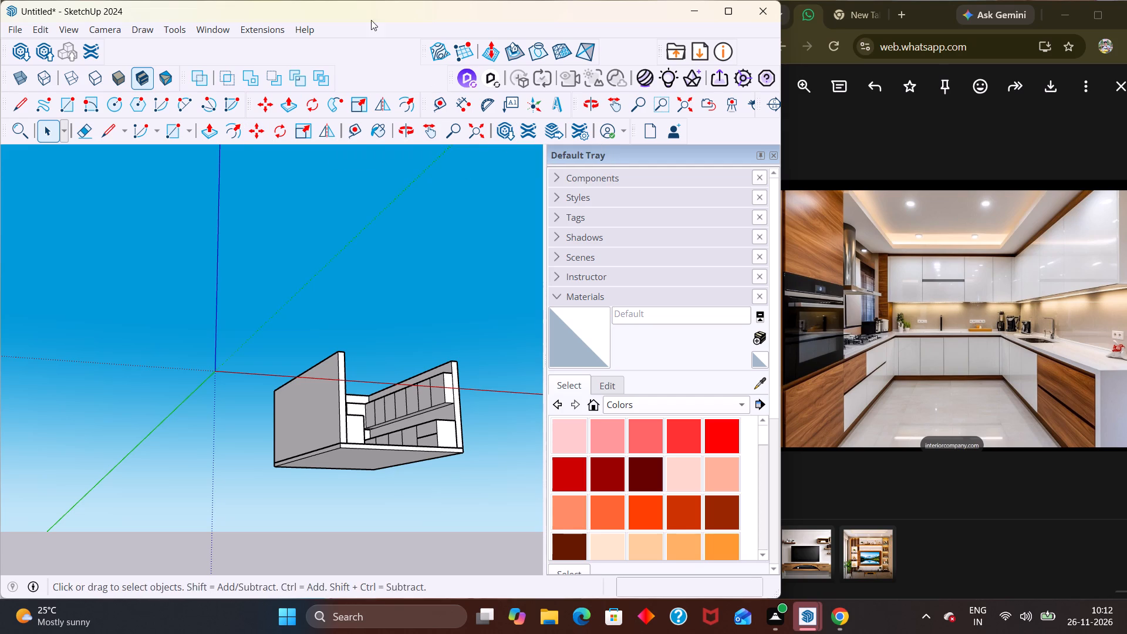
scroll(312, 365, down, 1)
middle_drag(389, 323, 388, 366)
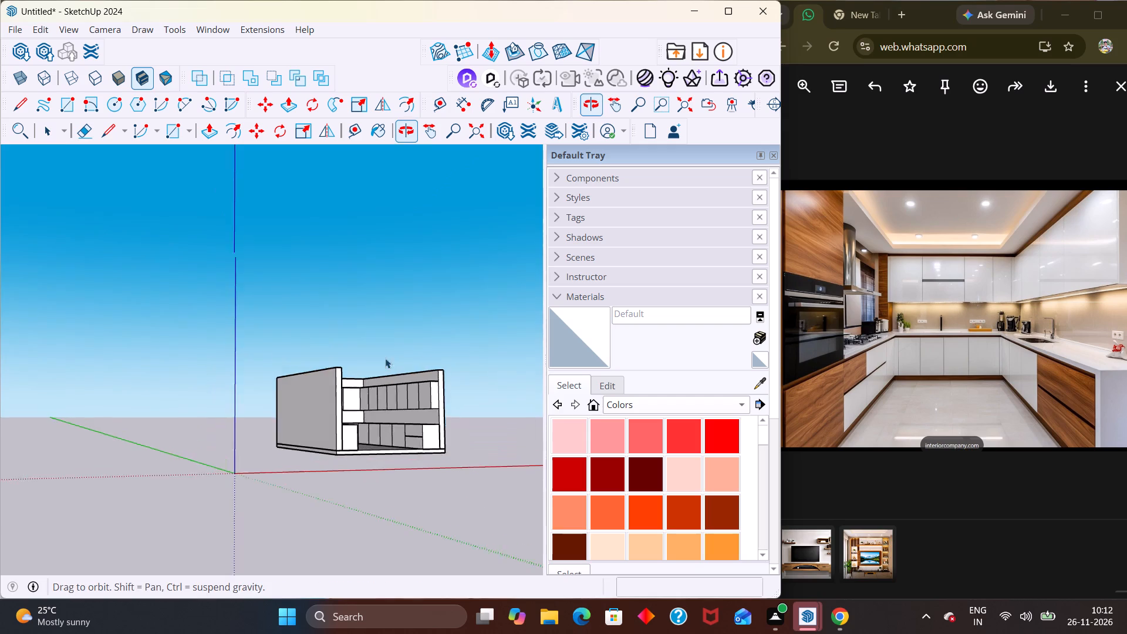
Examine the kitchen model from the open front, both sides and above, comparing its layout with the reference photo.
scroll(382, 342, up, 1)
middle_drag(380, 343, 336, 421)
scroll(354, 365, up, 1)
middle_drag(348, 369, 284, 348)
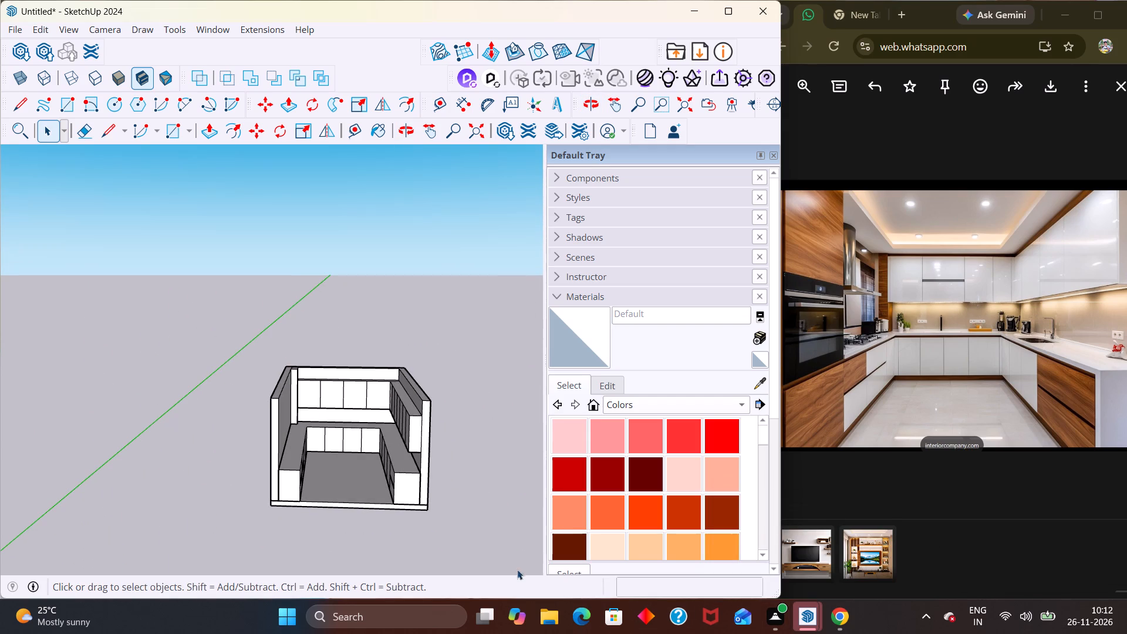
scroll(488, 463, down, 3)
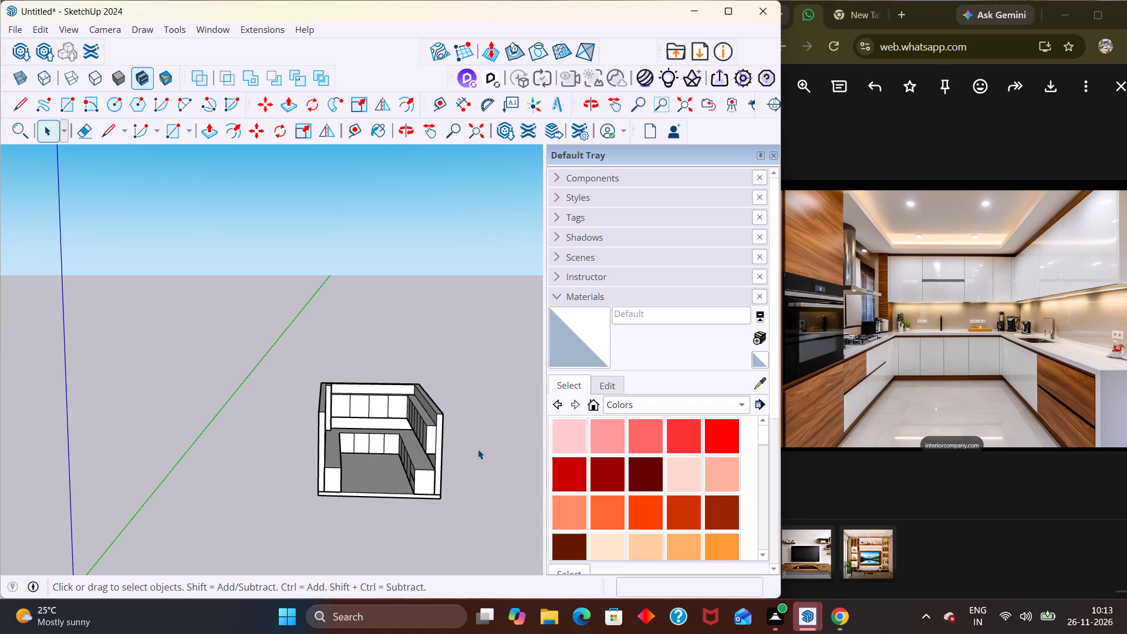
scroll(444, 387, down, 4)
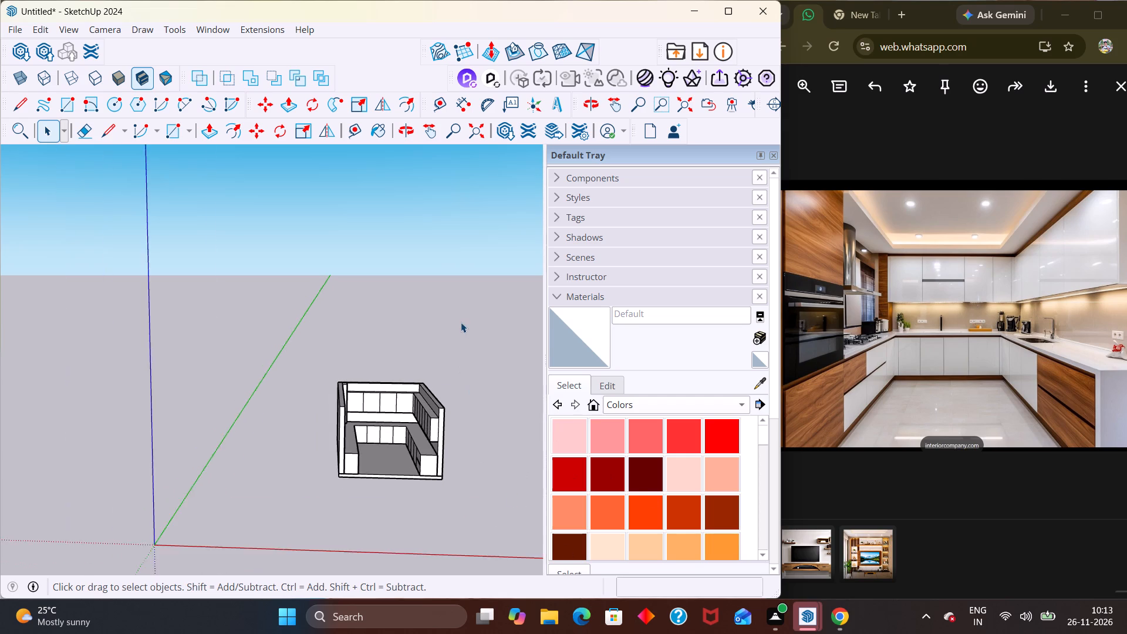
scroll(461, 322, down, 9)
middle_drag(451, 320, 527, 306)
scroll(502, 307, up, 5)
scroll(369, 373, up, 4)
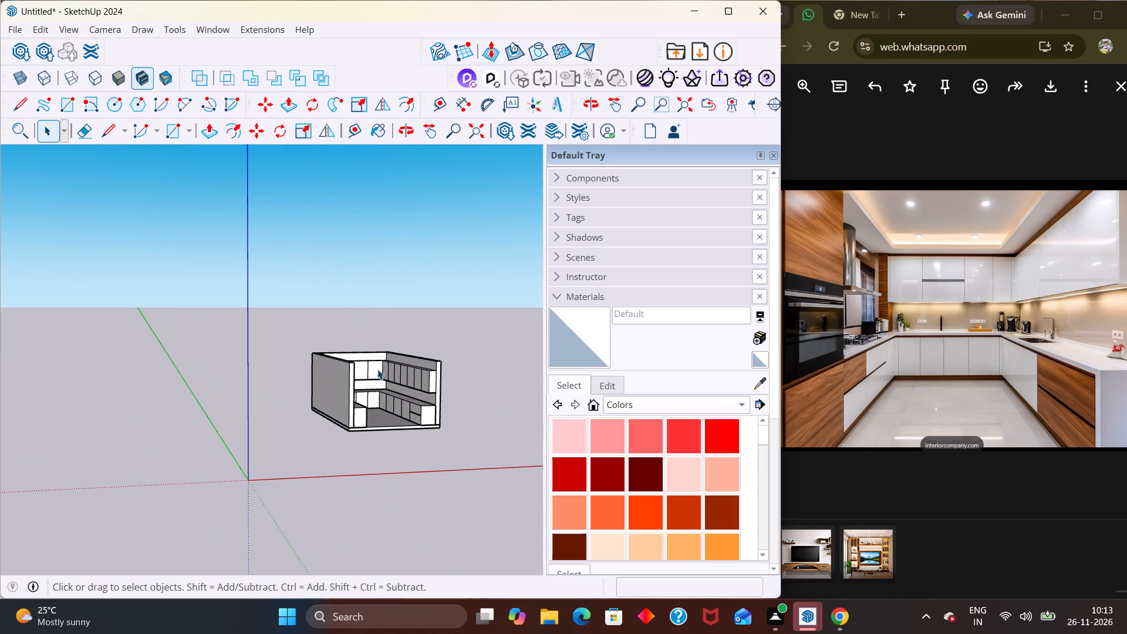
middle_drag(414, 369, 462, 332)
scroll(444, 345, up, 6)
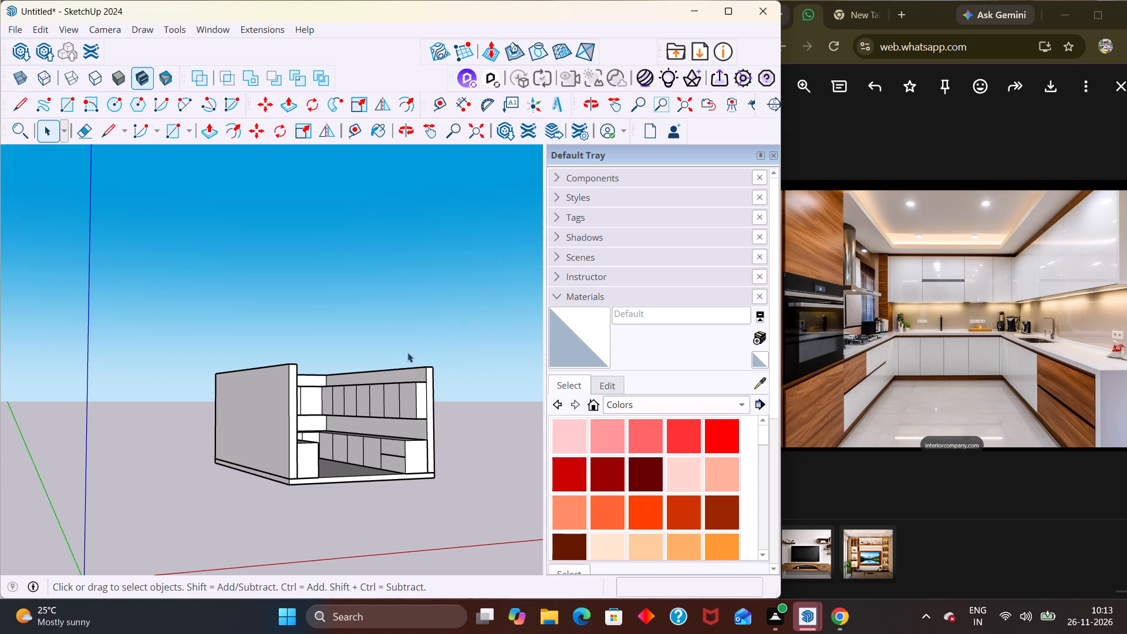
scroll(441, 414, down, 6)
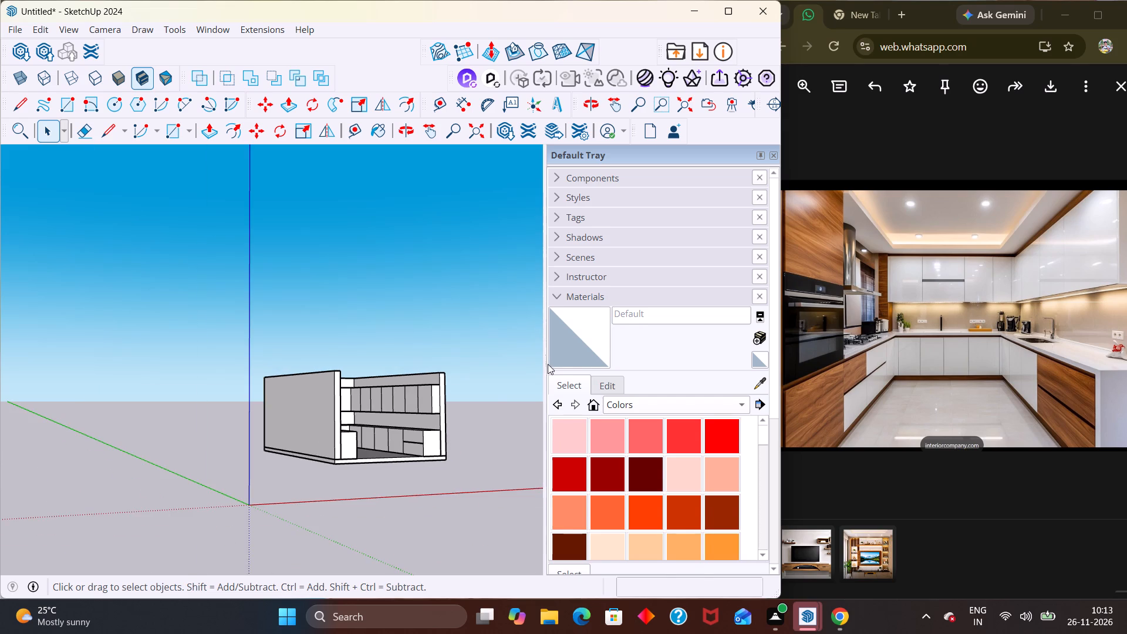
scroll(548, 364, down, 10)
middle_drag(486, 388, 324, 409)
scroll(323, 409, up, 1)
scroll(416, 376, up, 2)
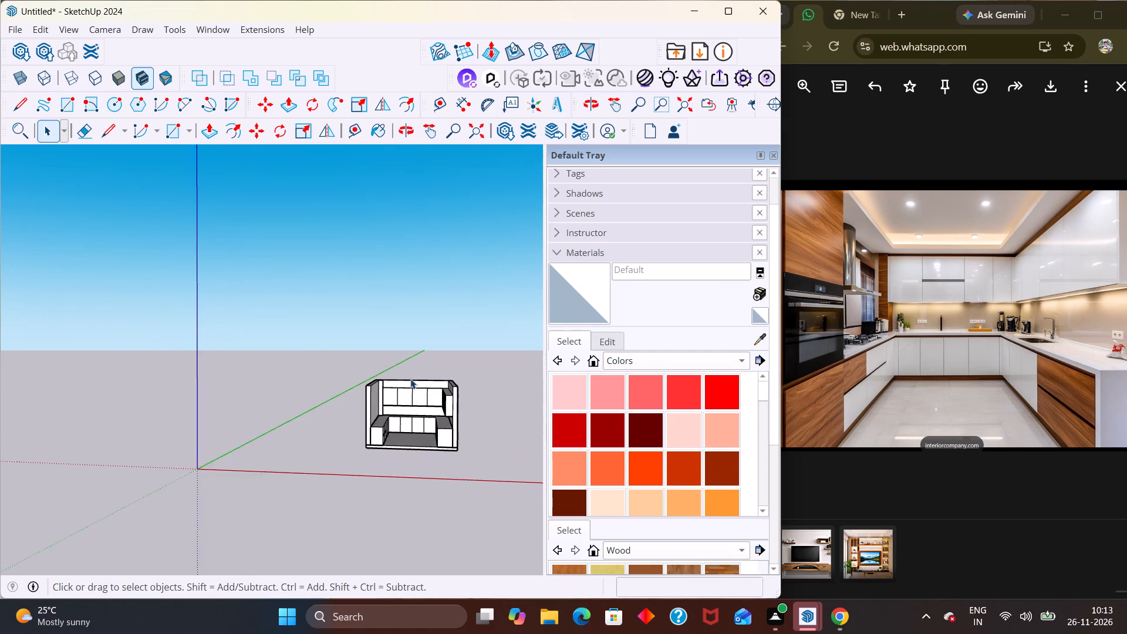
middle_drag(421, 392, 344, 413)
scroll(372, 404, up, 5)
middle_drag(396, 385, 117, 553)
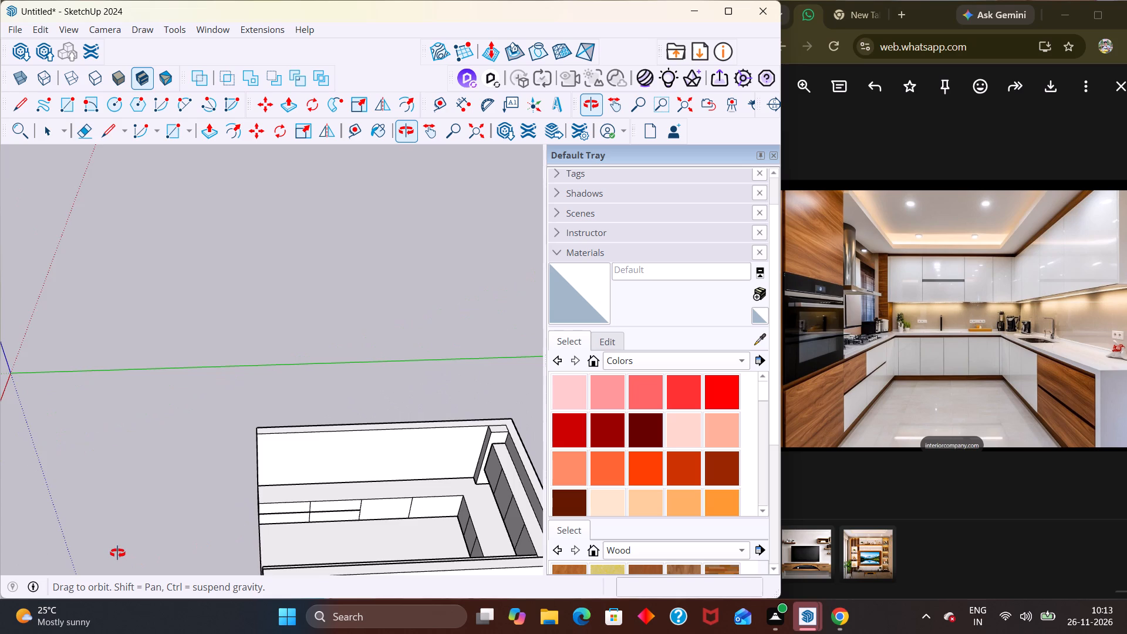
middle_drag(117, 553, 393, 414)
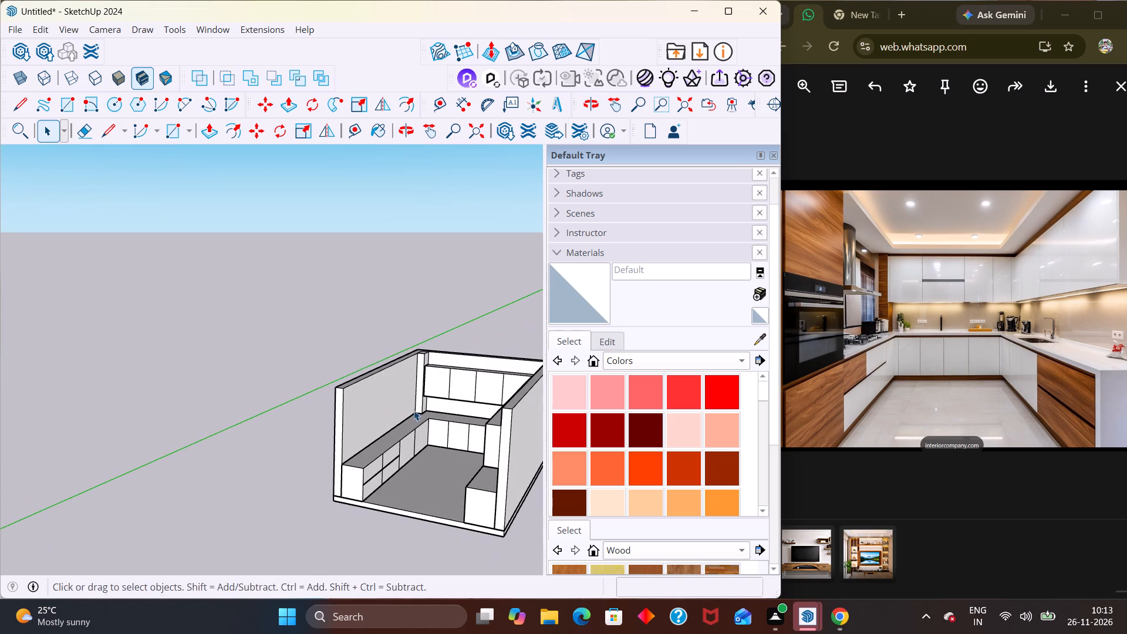
Draw a rectangle about 4' 8" by 2' 1" on the left base unit's top, above the open-end drawers, and group it.
middle_drag(416, 410, 450, 447)
middle_click(442, 444)
scroll(414, 444, up, 5)
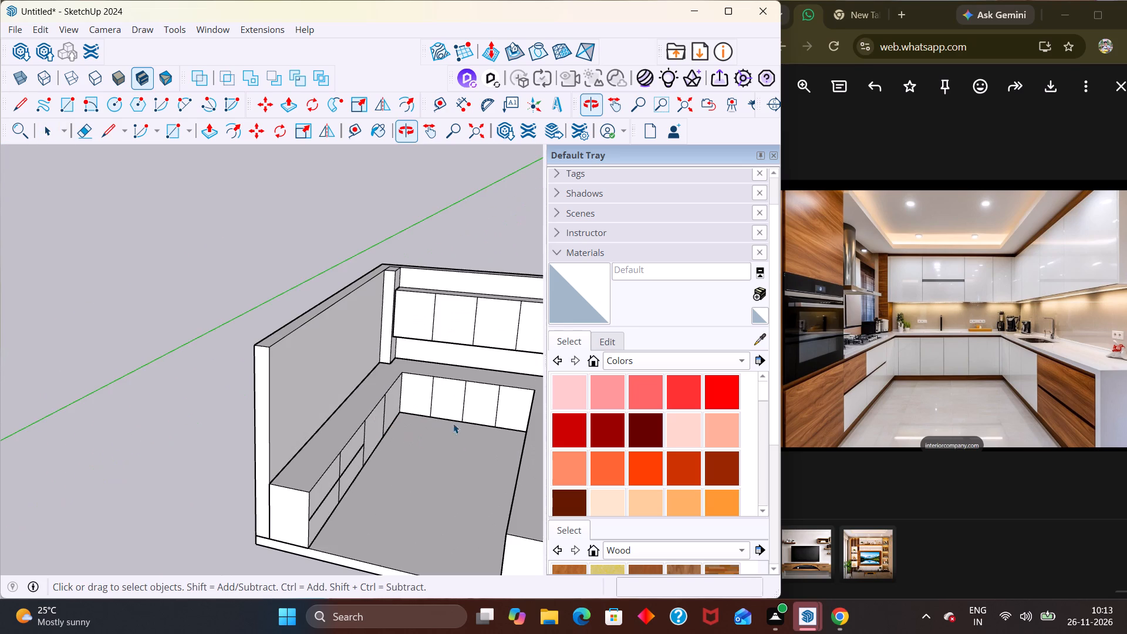
middle_drag(323, 465, 352, 517)
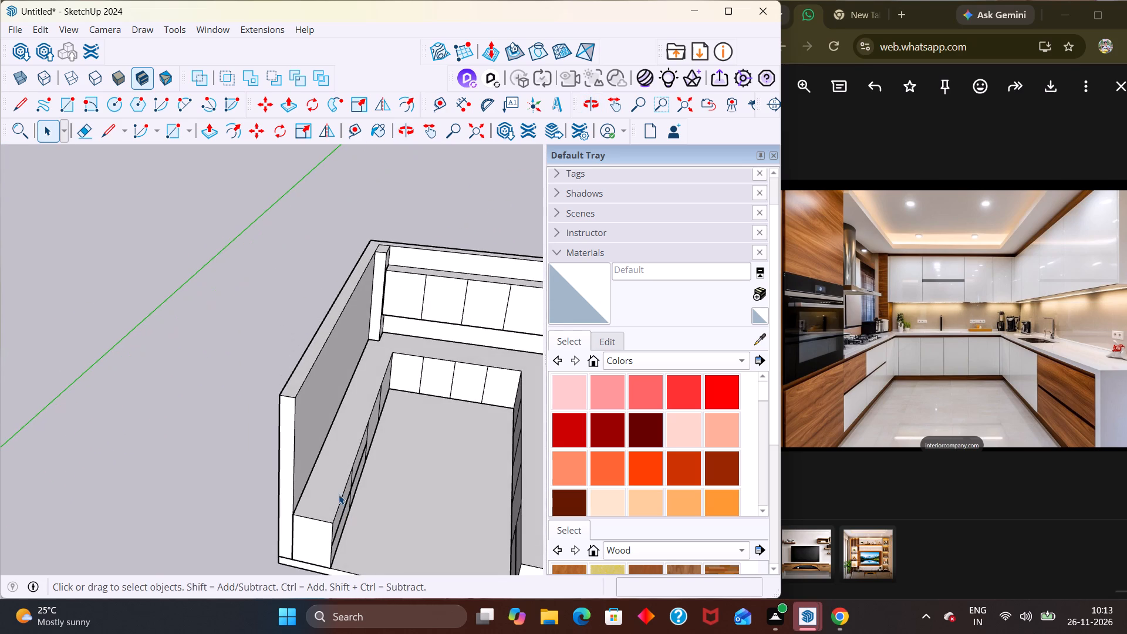
double_click(339, 494)
middle_drag(349, 500, 314, 505)
scroll(312, 502, up, 1)
key(r)
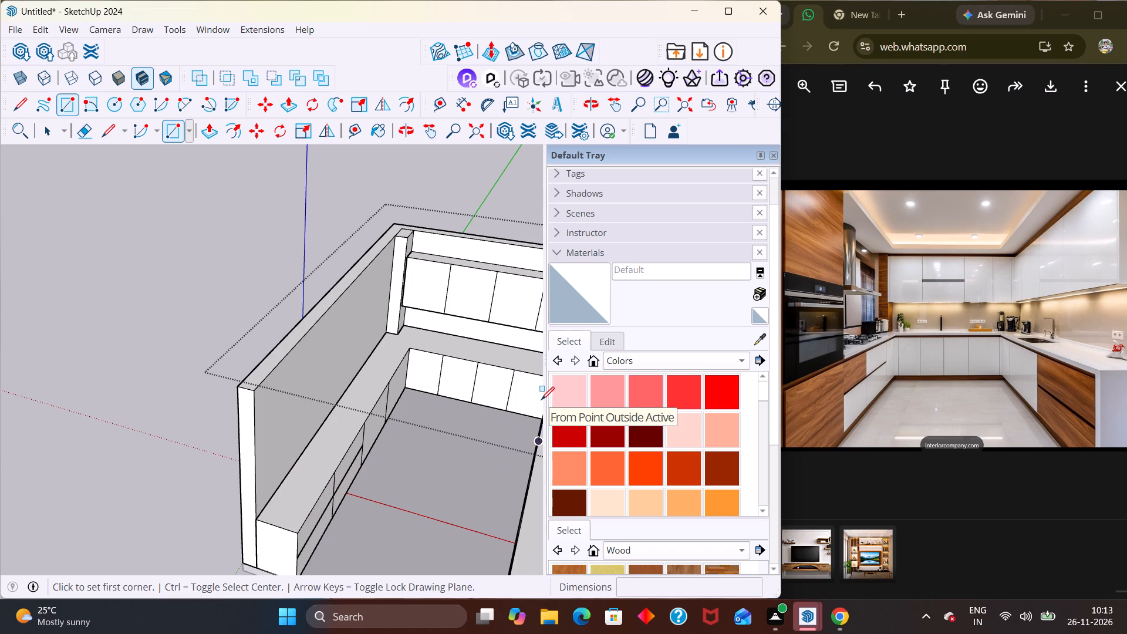
click(334, 470)
click(257, 513)
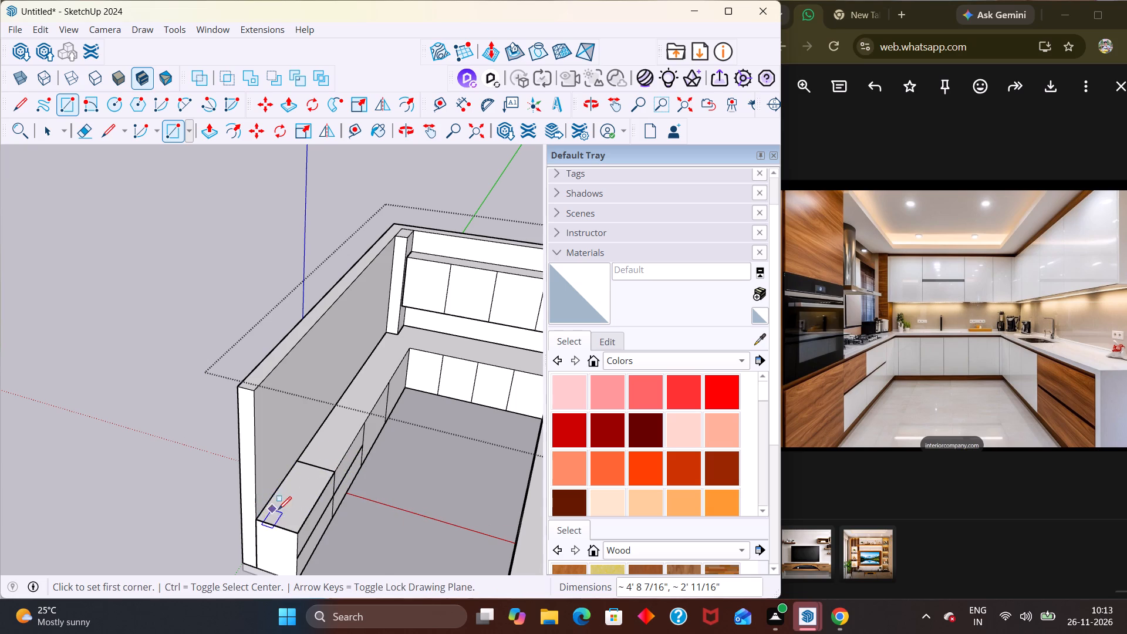
key(space)
double_click(296, 509)
right_click(296, 509)
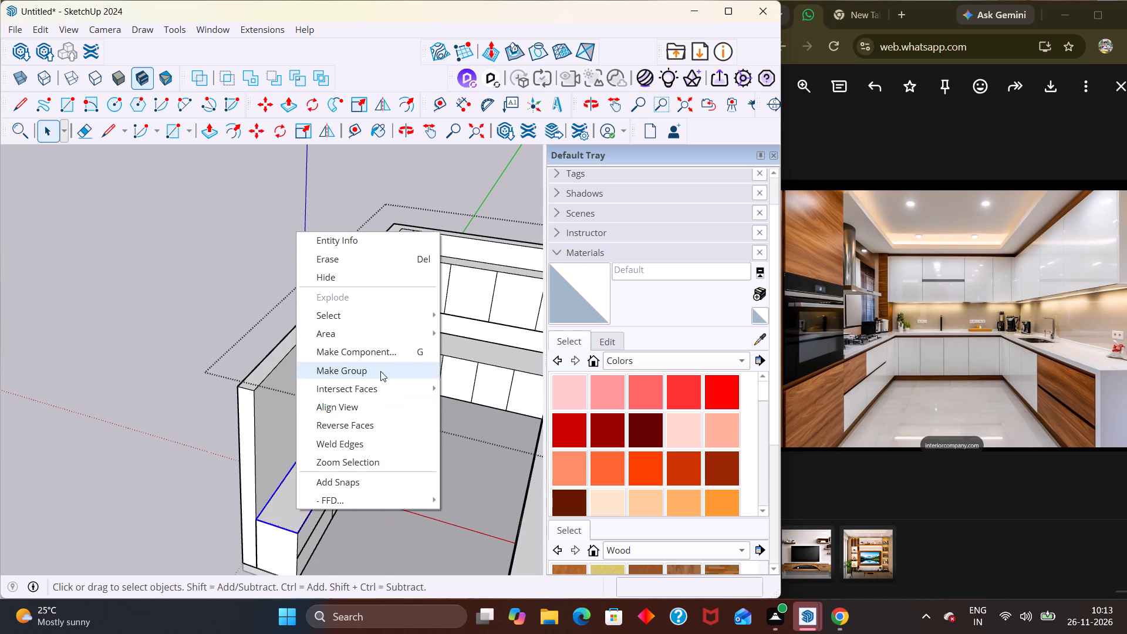
click(379, 371)
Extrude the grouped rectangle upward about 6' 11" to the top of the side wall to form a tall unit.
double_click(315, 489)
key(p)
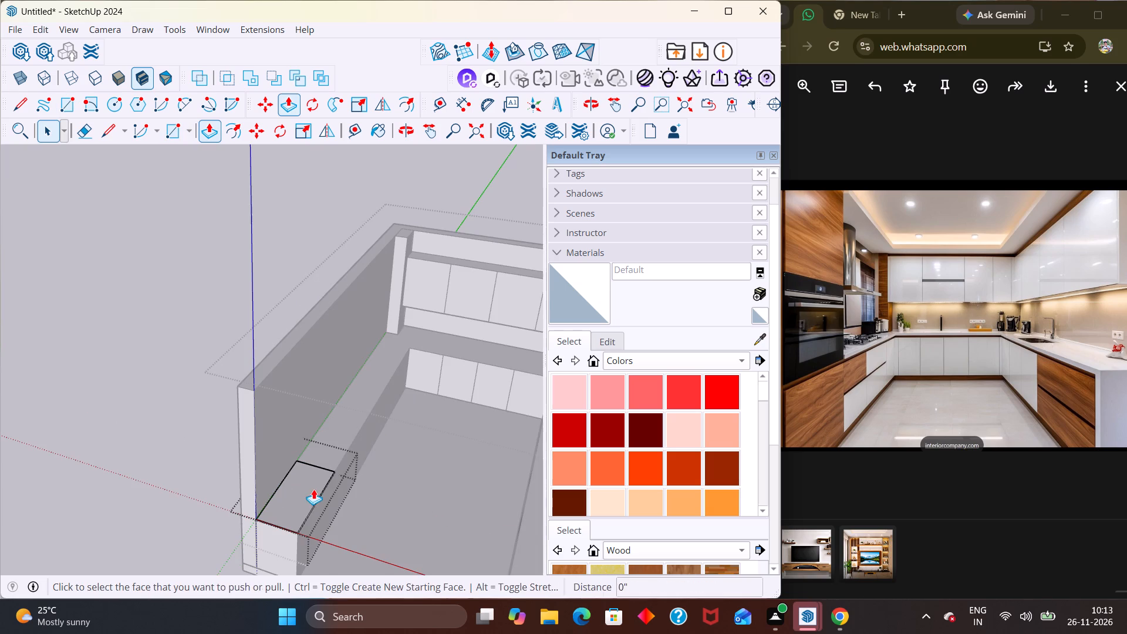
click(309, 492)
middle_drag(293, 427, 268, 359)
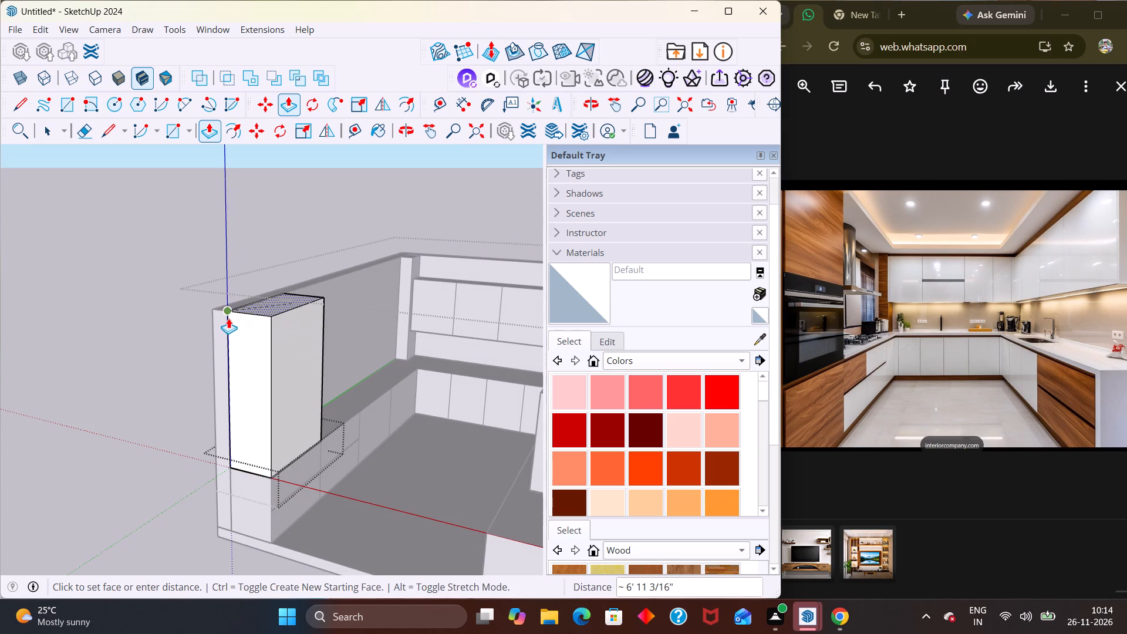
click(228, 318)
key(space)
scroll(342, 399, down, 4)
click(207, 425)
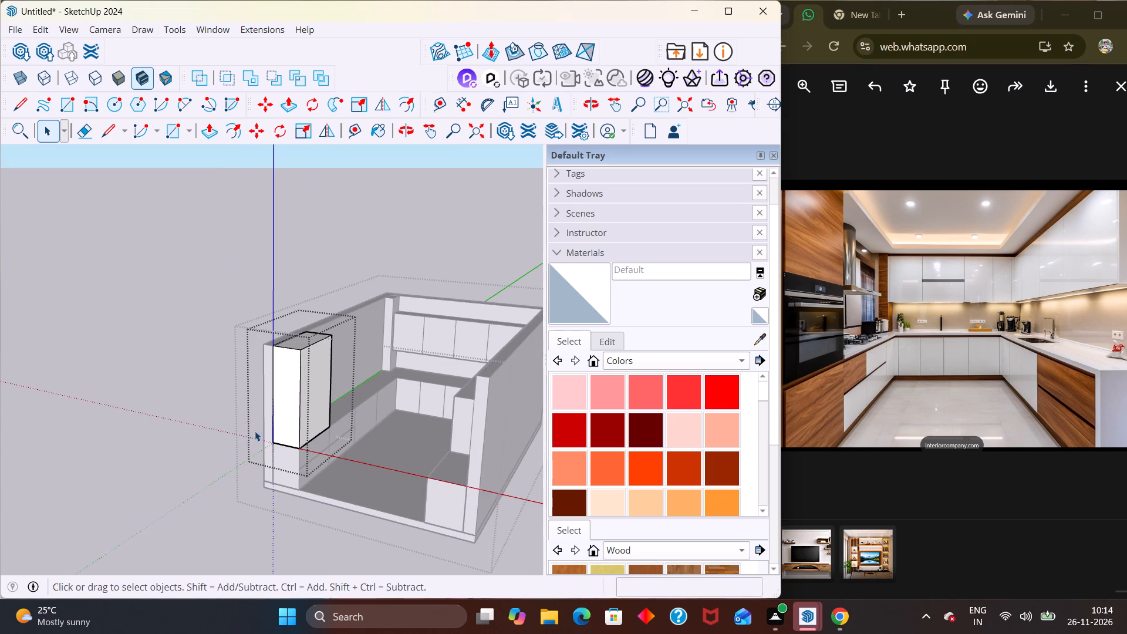
Examine the tall unit on the left base unit from the front and from below, against the rest of the kitchen.
middle_drag(405, 443, 517, 381)
scroll(356, 410, up, 4)
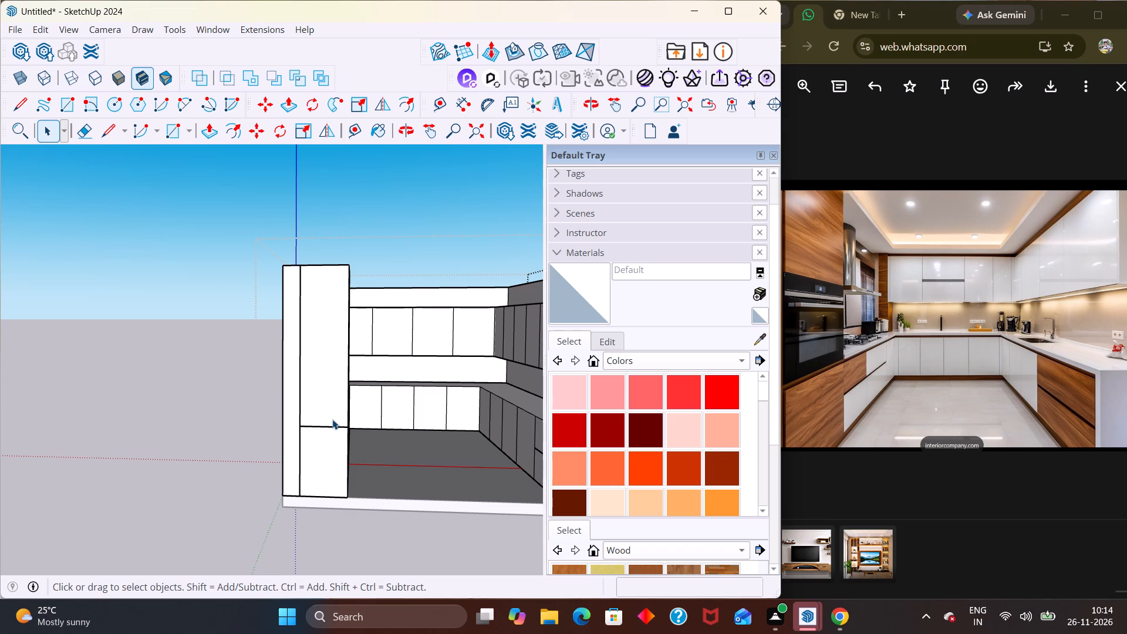
scroll(403, 363, down, 3)
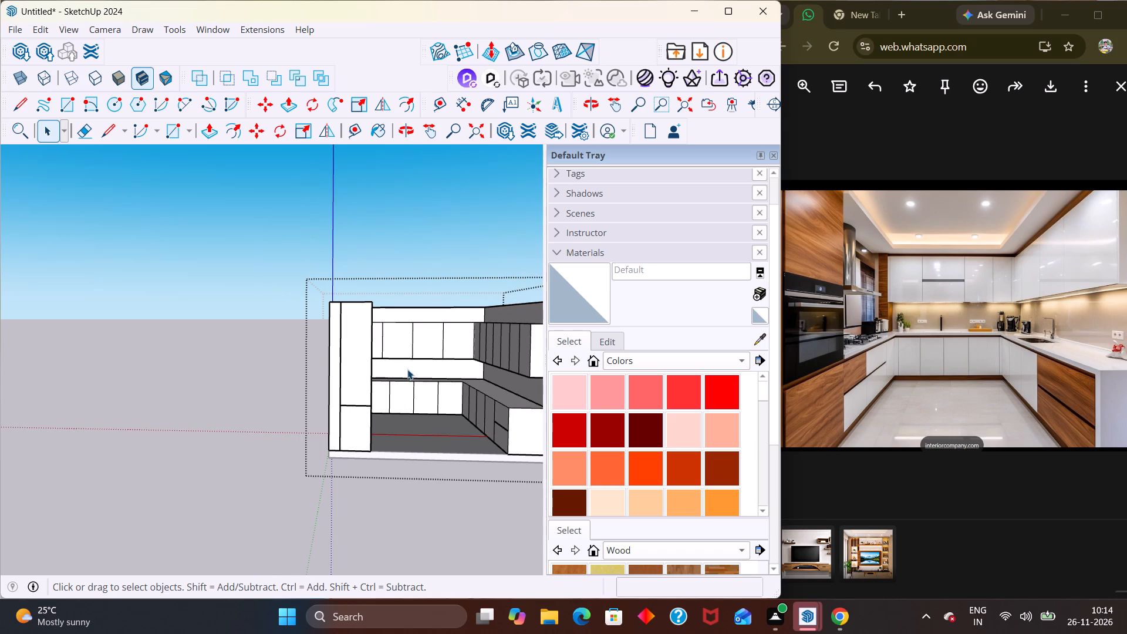
scroll(376, 390, down, 4)
middle_drag(528, 524, 458, 387)
scroll(461, 403, up, 3)
middle_click(457, 384)
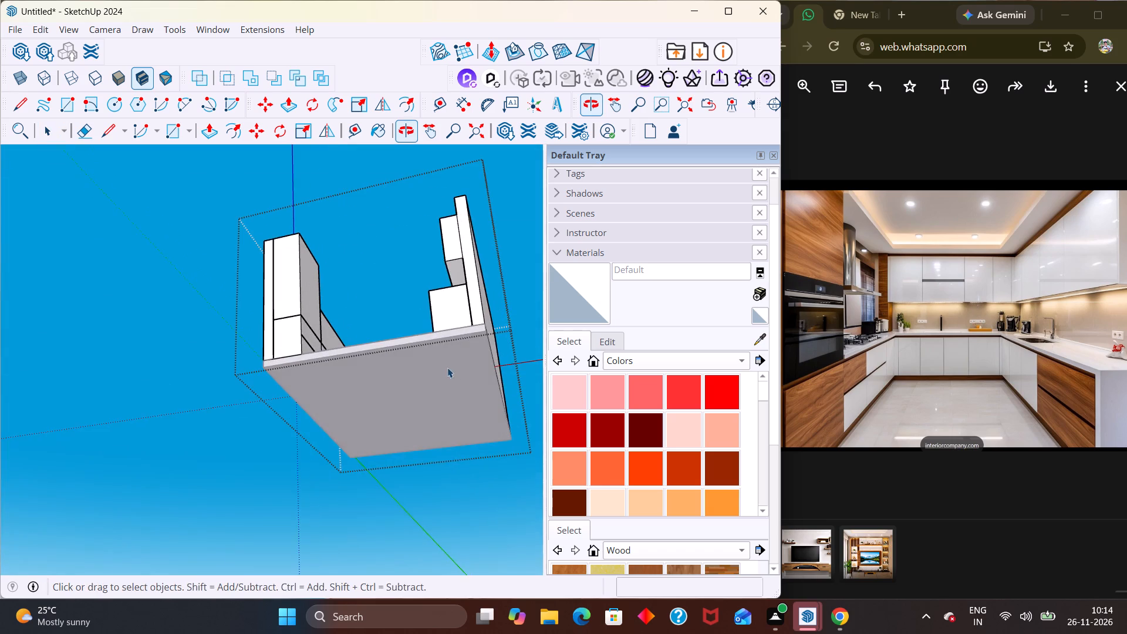
middle_drag(443, 379, 441, 385)
middle_drag(437, 370, 430, 336)
middle_click(426, 319)
scroll(424, 318, up, 3)
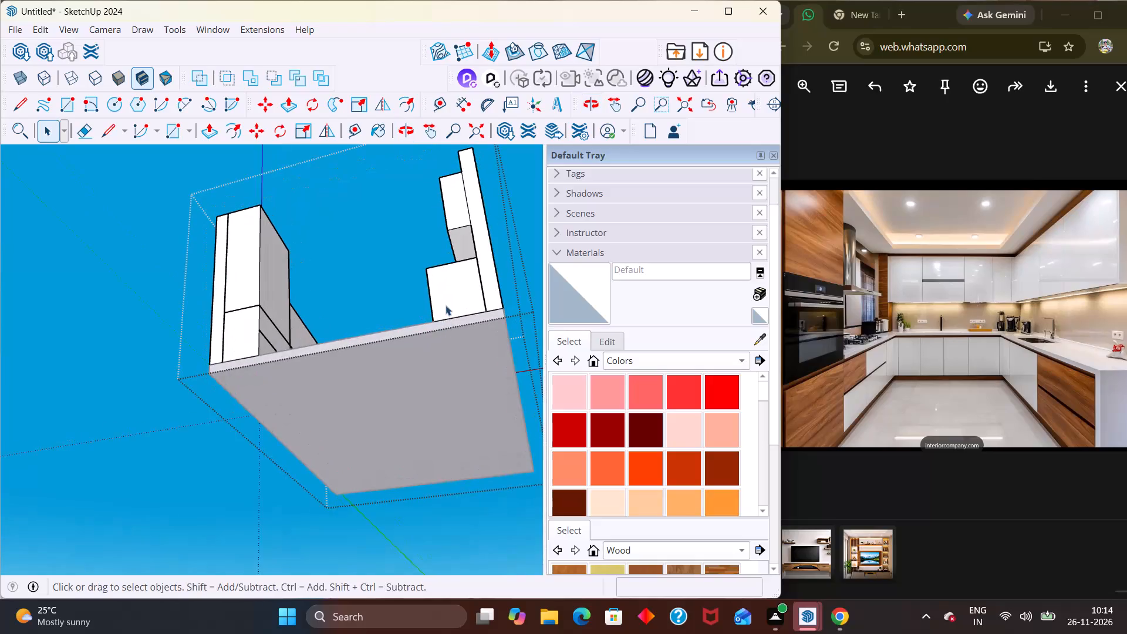
scroll(446, 304, up, 4)
middle_drag(444, 301, 489, 441)
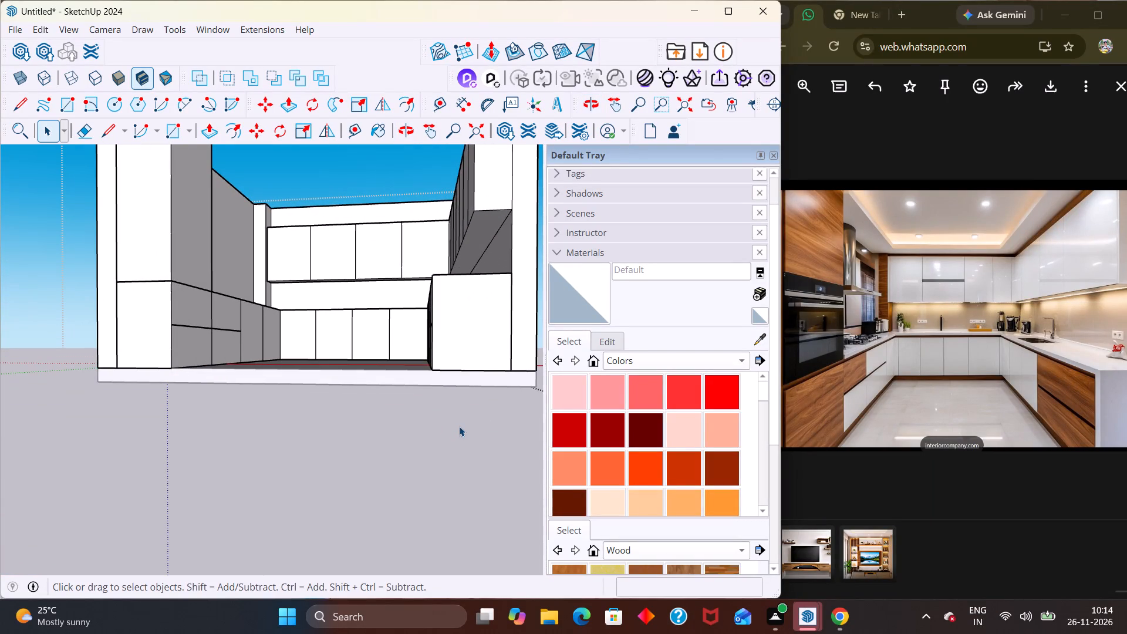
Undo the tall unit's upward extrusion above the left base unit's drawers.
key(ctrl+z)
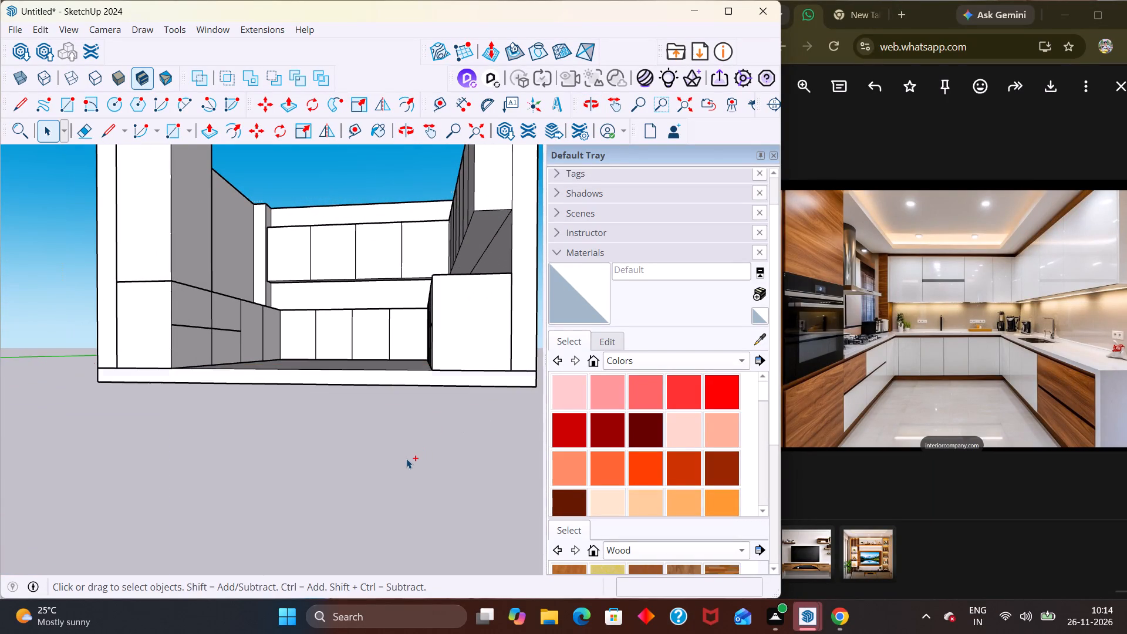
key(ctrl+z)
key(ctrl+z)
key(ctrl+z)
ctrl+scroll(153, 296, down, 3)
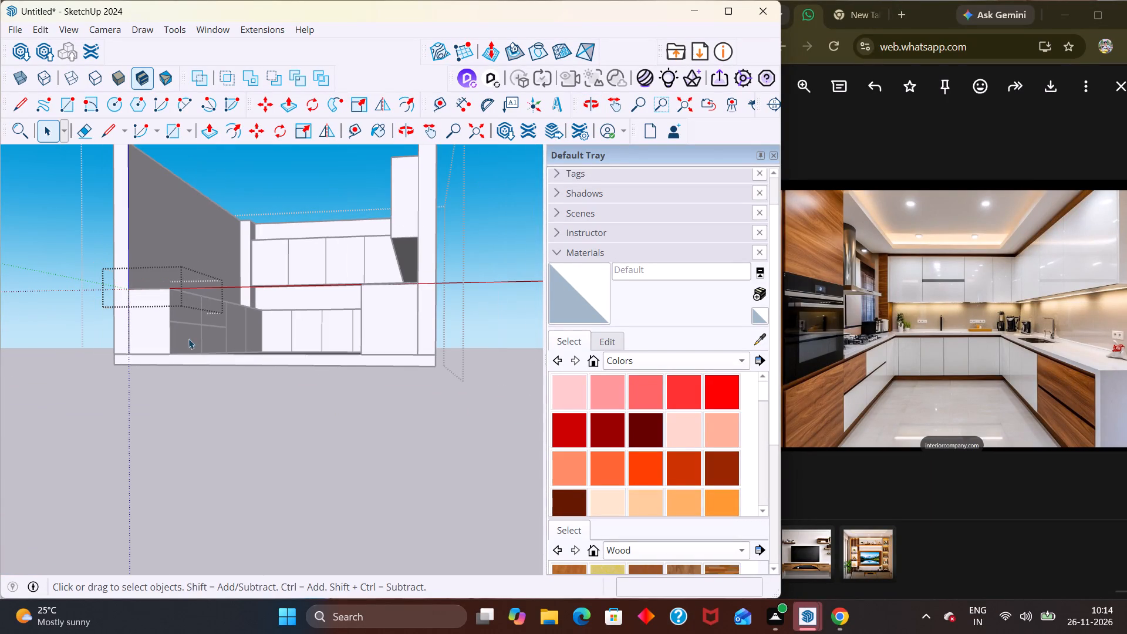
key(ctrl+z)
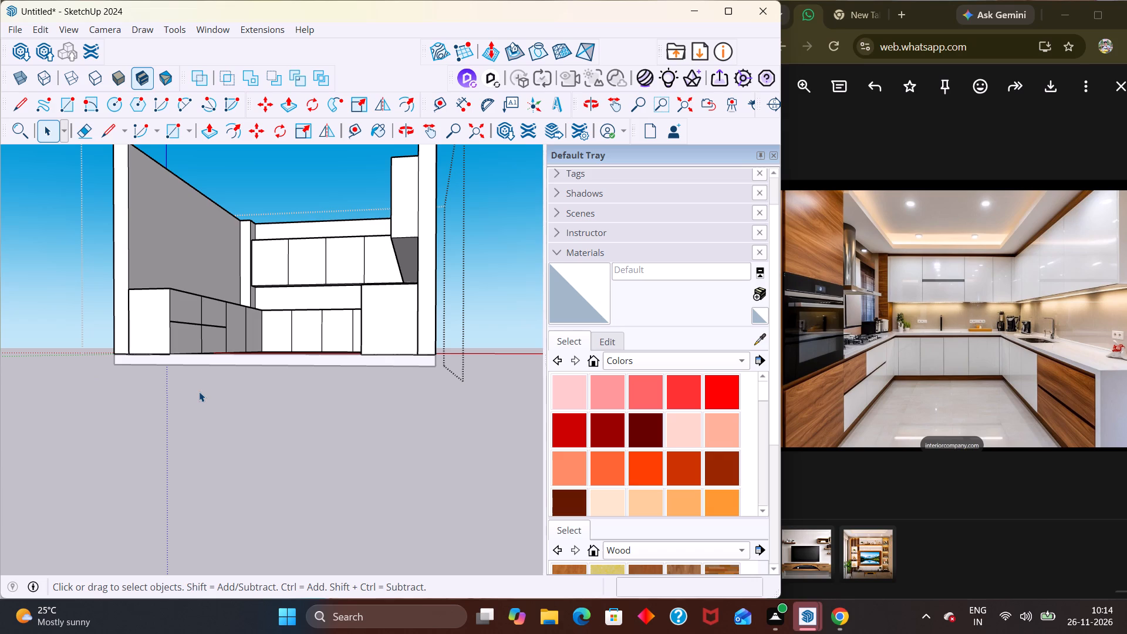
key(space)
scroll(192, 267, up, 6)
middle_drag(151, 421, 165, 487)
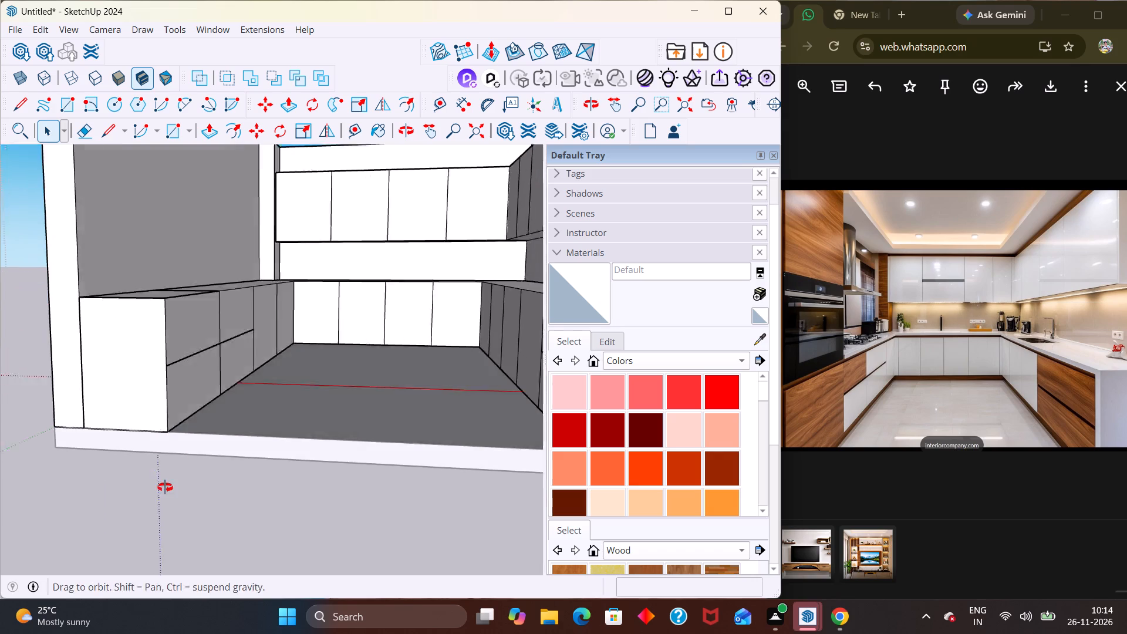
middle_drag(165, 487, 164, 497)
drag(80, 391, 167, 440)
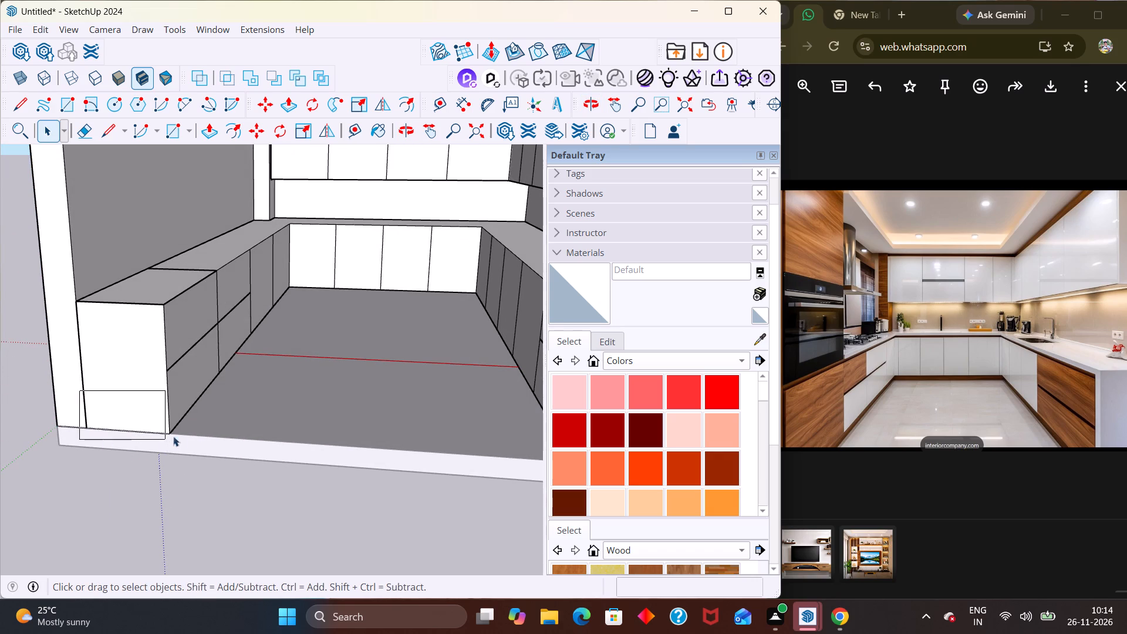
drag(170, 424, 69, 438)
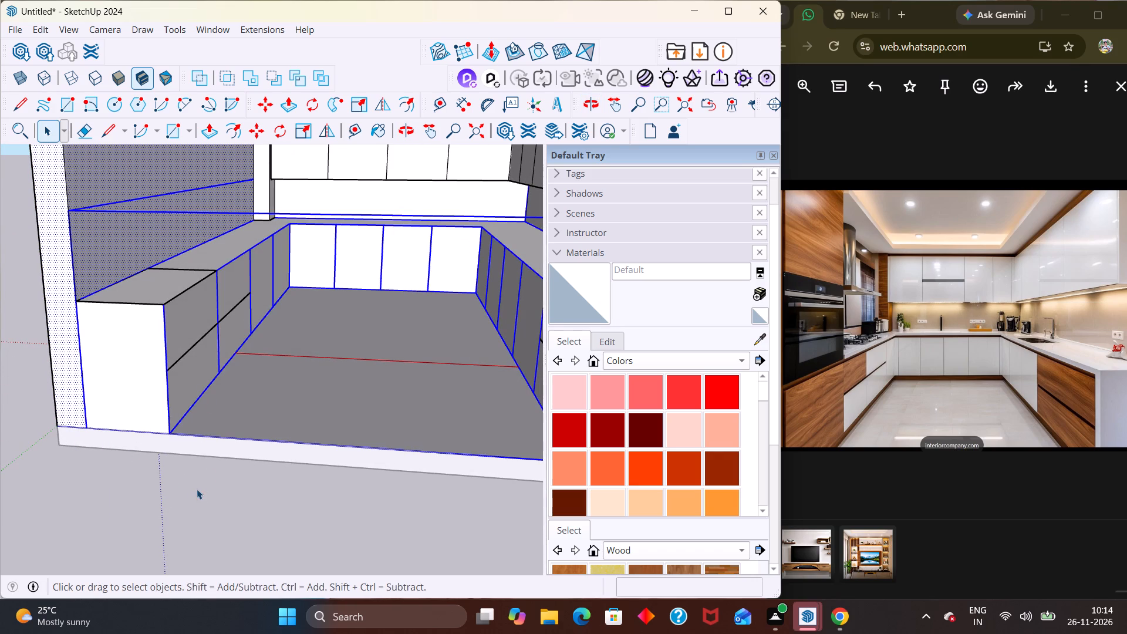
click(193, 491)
Examine the kitchen from above and from the open front, checking the base units, wall units and left-side layout.
scroll(407, 140, up, 3)
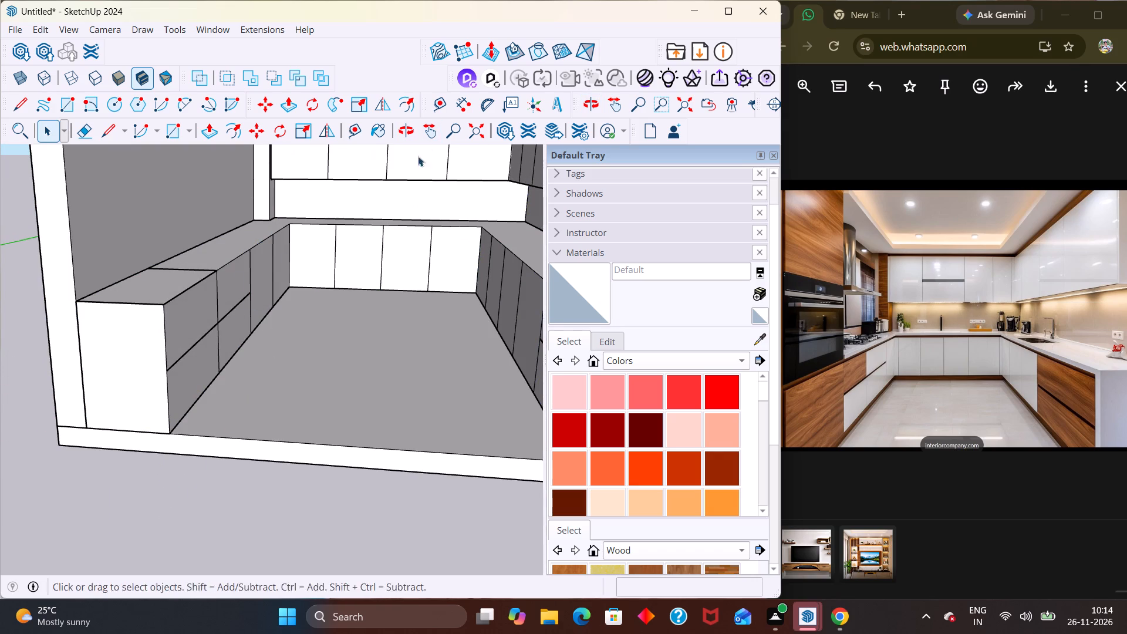
middle_drag(414, 170, 398, 497)
scroll(410, 495, down, 2)
scroll(380, 458, down, 4)
middle_drag(471, 426, 544, 431)
scroll(544, 431, up, 2)
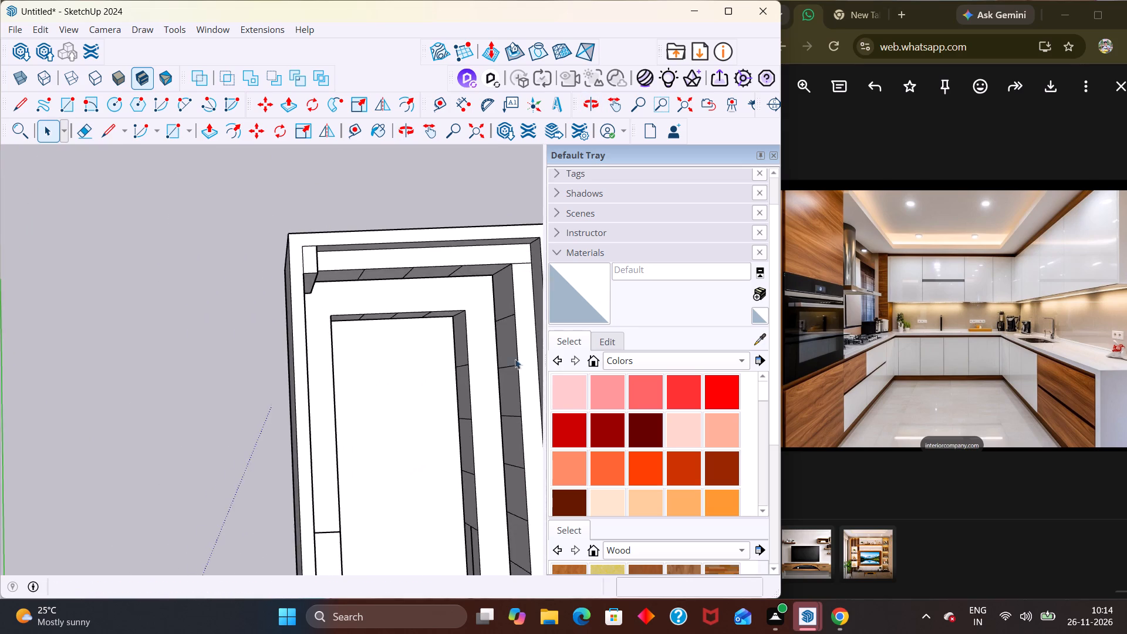
scroll(515, 359, up, 1)
scroll(389, 417, down, 4)
middle_drag(391, 430, 347, 279)
middle_drag(359, 419, 392, 366)
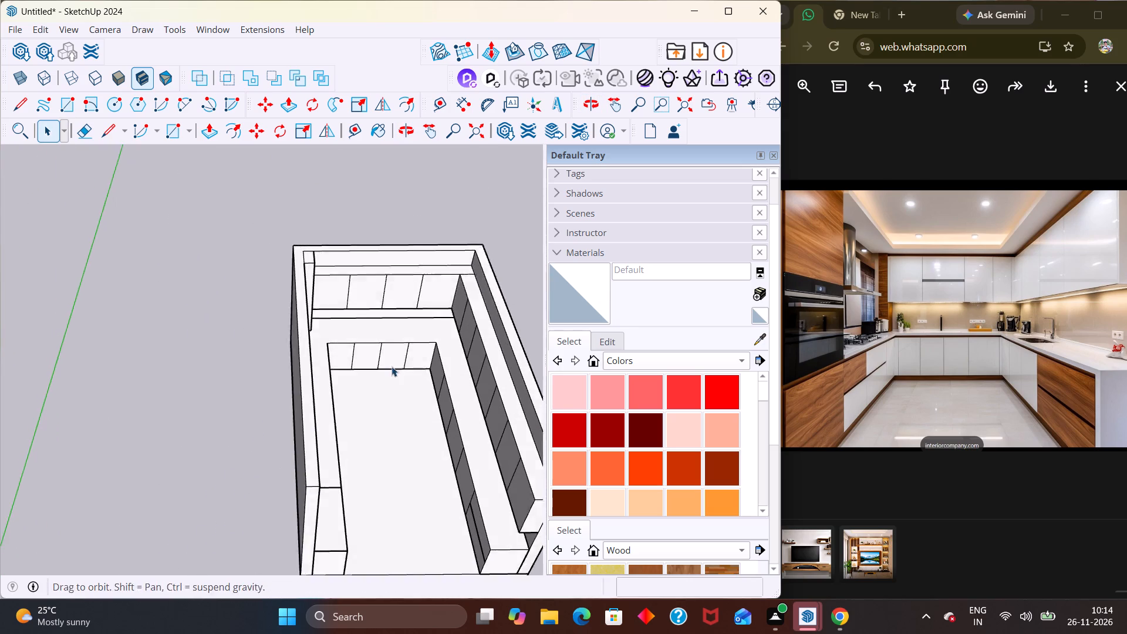
middle_drag(392, 366, 392, 369)
scroll(390, 365, up, 1)
scroll(390, 365, down, 1)
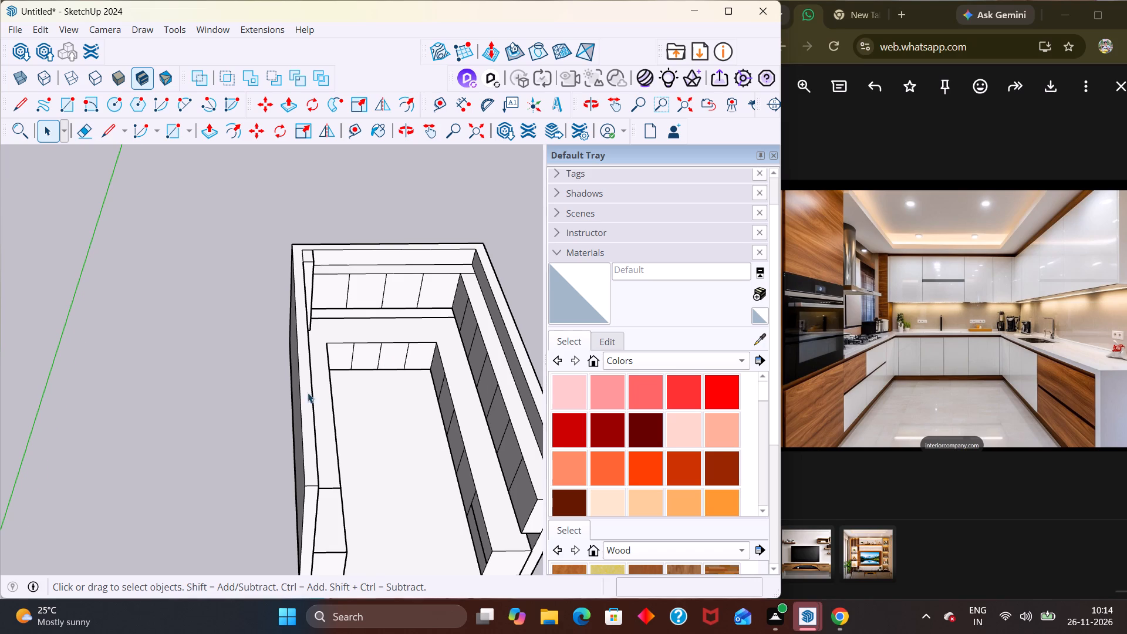
scroll(312, 393, down, 5)
scroll(382, 393, up, 1)
scroll(382, 393, down, 1)
middle_drag(436, 400, 522, 356)
middle_drag(463, 418, 460, 305)
scroll(458, 348, up, 3)
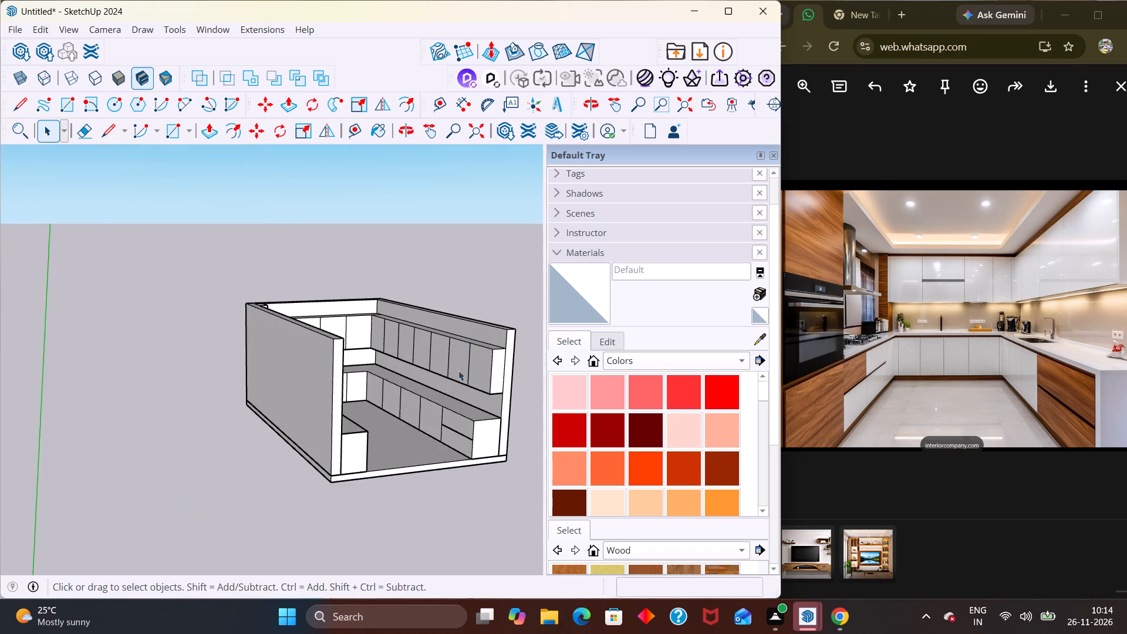
scroll(446, 399, up, 2)
middle_drag(442, 404, 407, 360)
scroll(376, 393, down, 2)
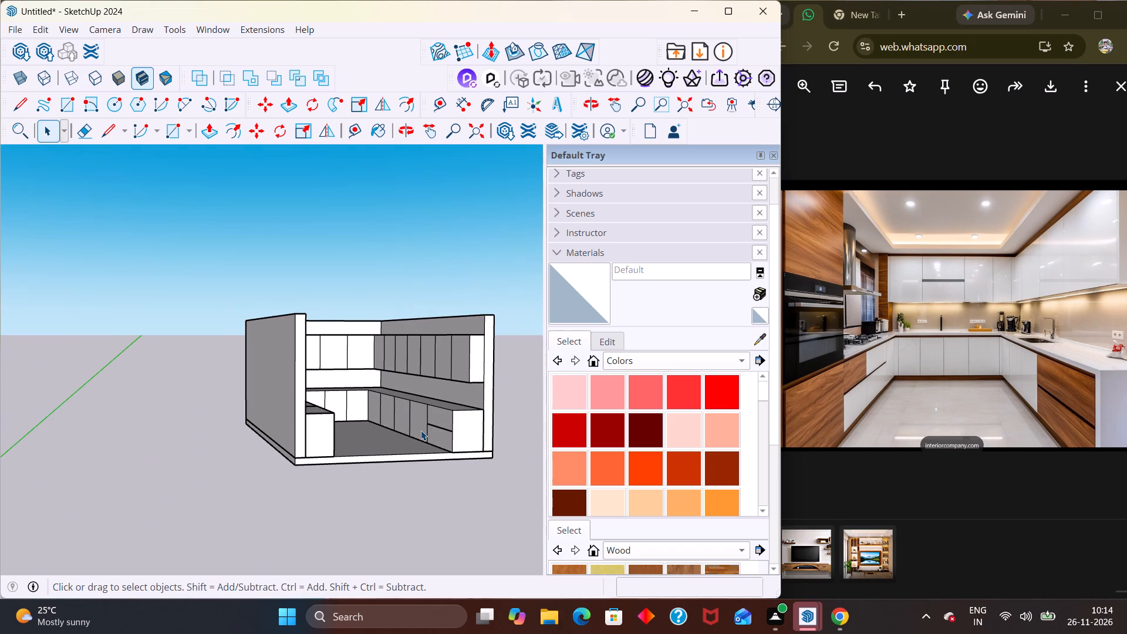
middle_drag(272, 450, 191, 453)
middle_drag(403, 443, 257, 442)
middle_drag(257, 442, 455, 433)
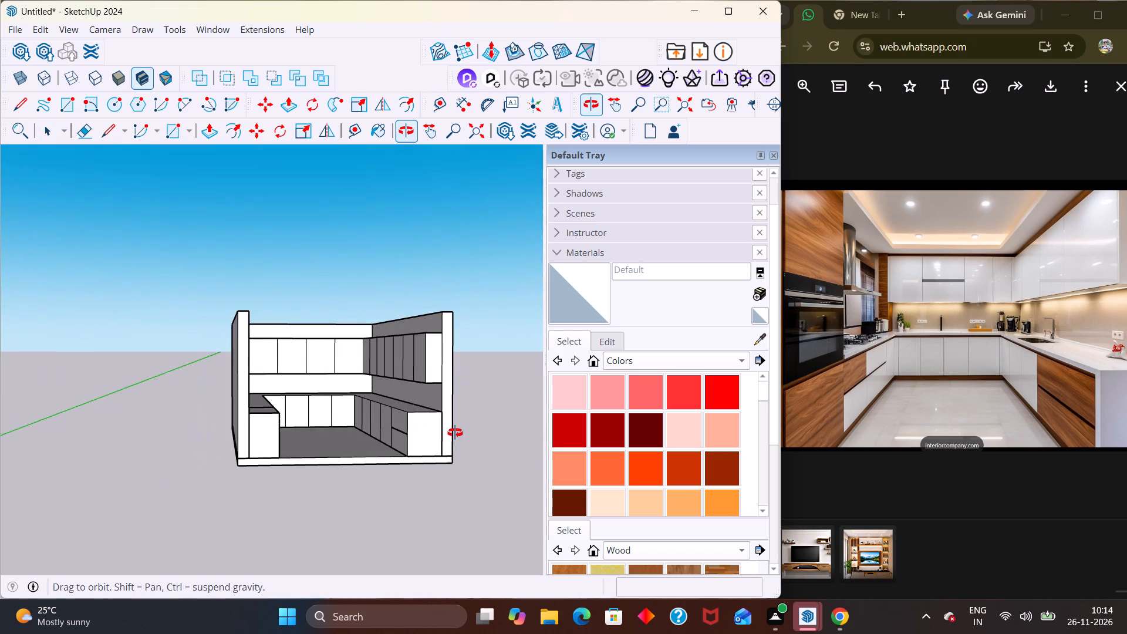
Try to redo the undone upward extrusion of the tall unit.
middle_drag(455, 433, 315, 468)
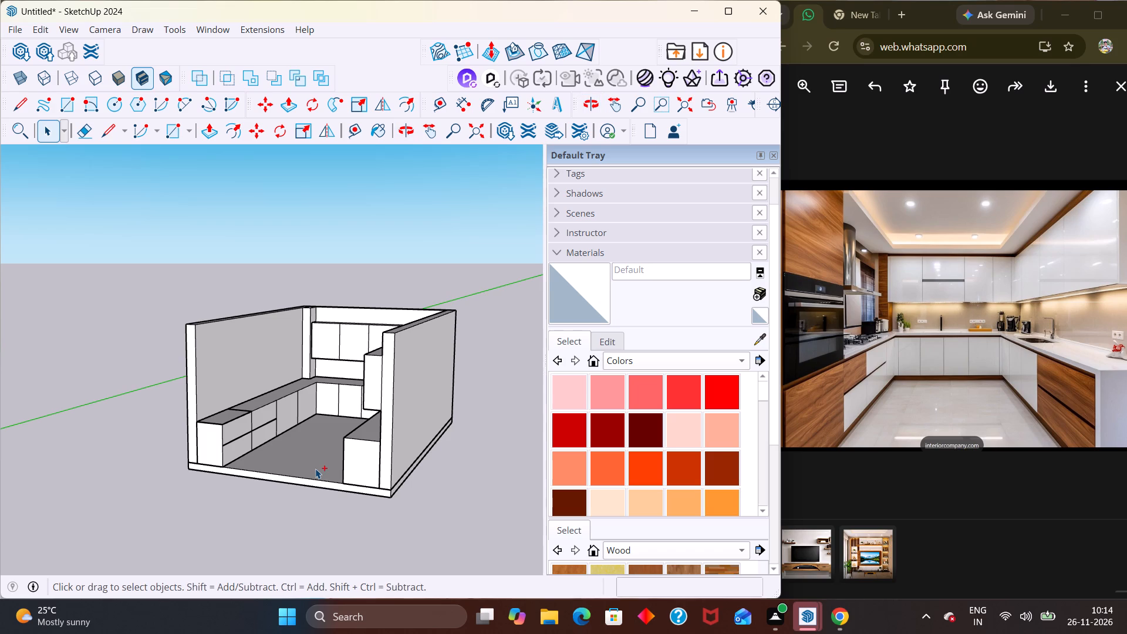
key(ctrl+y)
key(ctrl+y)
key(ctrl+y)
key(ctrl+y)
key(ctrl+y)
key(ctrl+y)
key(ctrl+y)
Extrude the grouped rectangle on the left base unit upward to the top of the side wall, re-creating the tall unit.
key(space)
middle_drag(188, 430, 257, 605)
scroll(257, 516, up, 4)
double_click(232, 454)
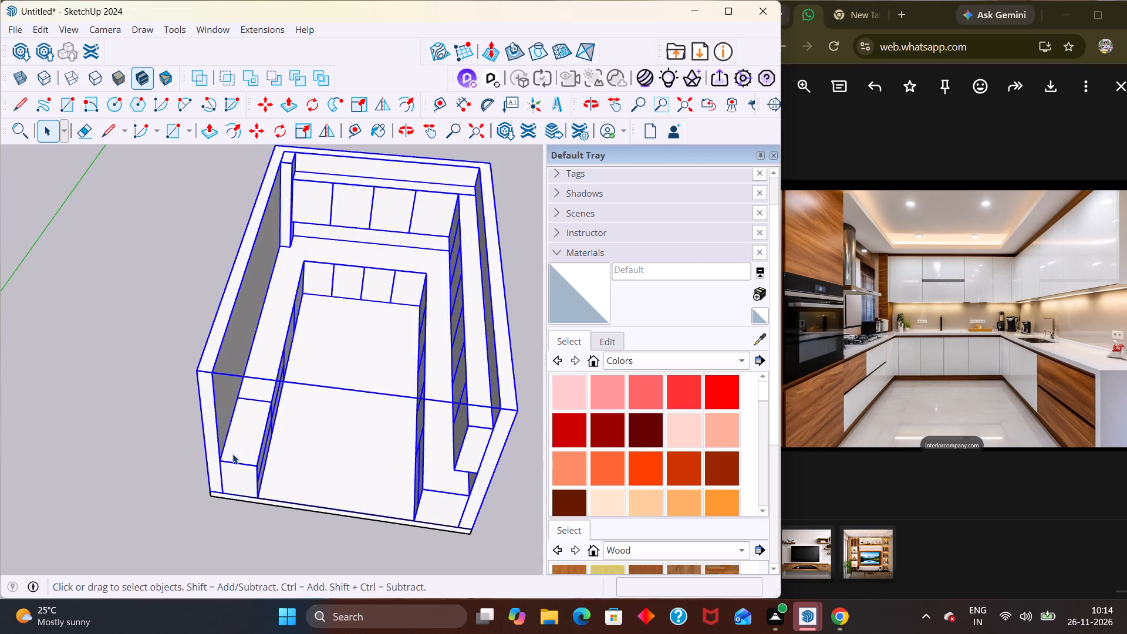
double_click(245, 443)
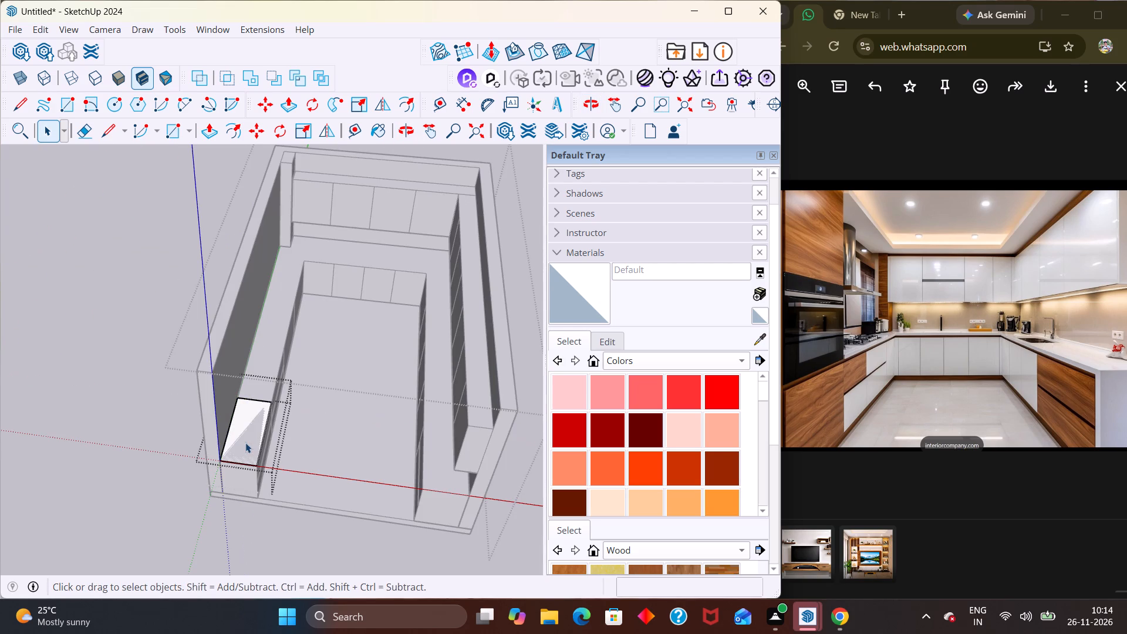
key(p)
click(245, 443)
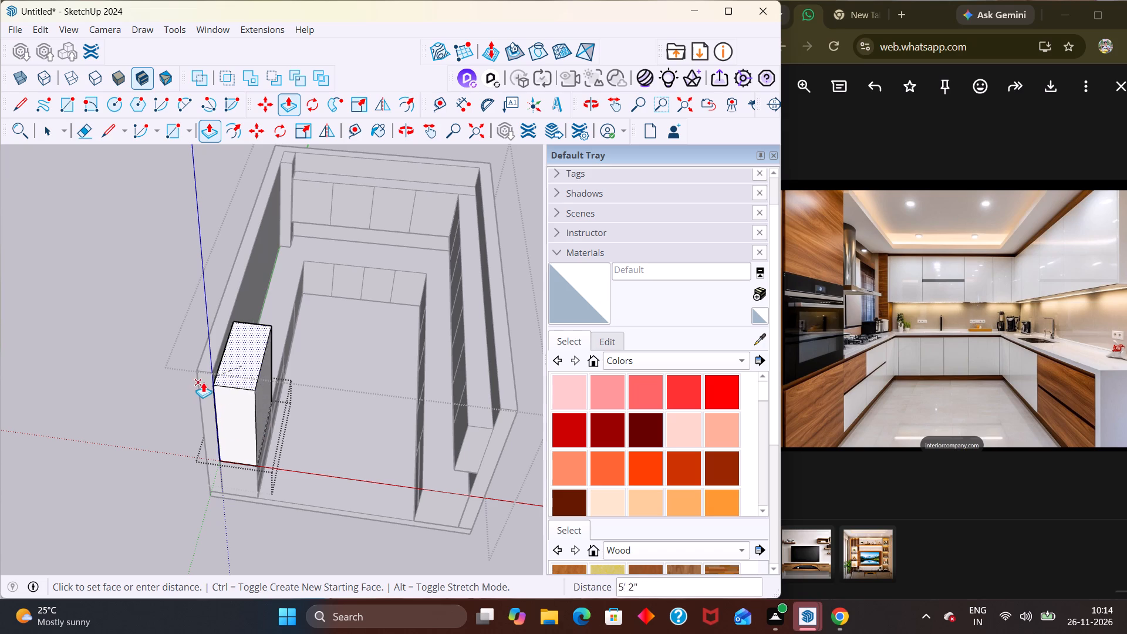
click(210, 372)
alt+scroll(316, 349, down, 4)
click(153, 436)
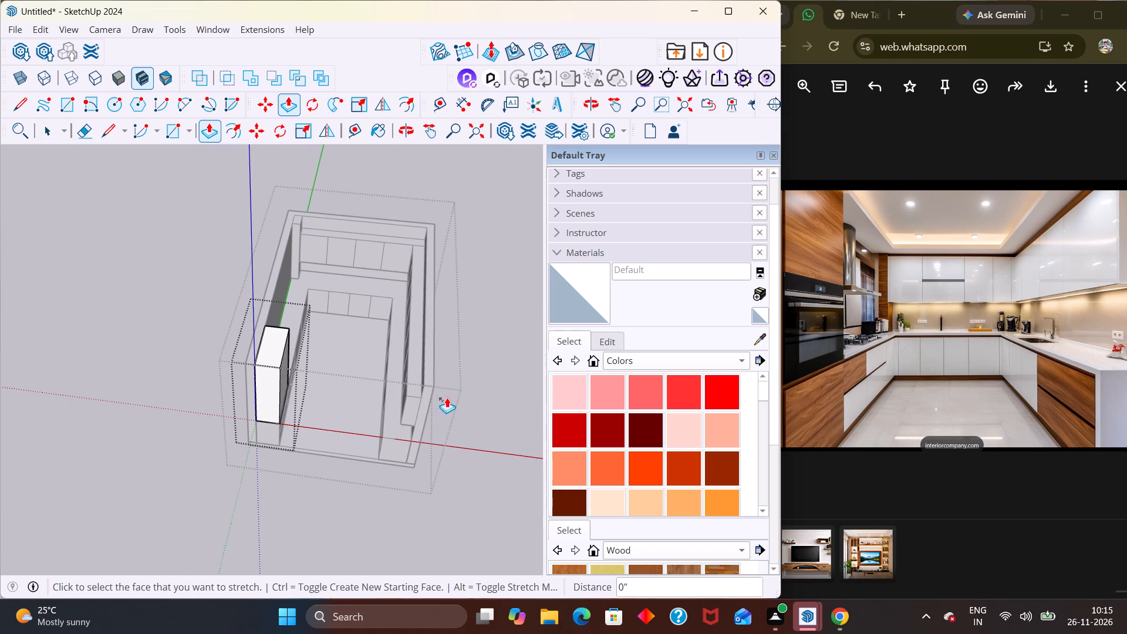
click(465, 396)
key(space)
click(465, 396)
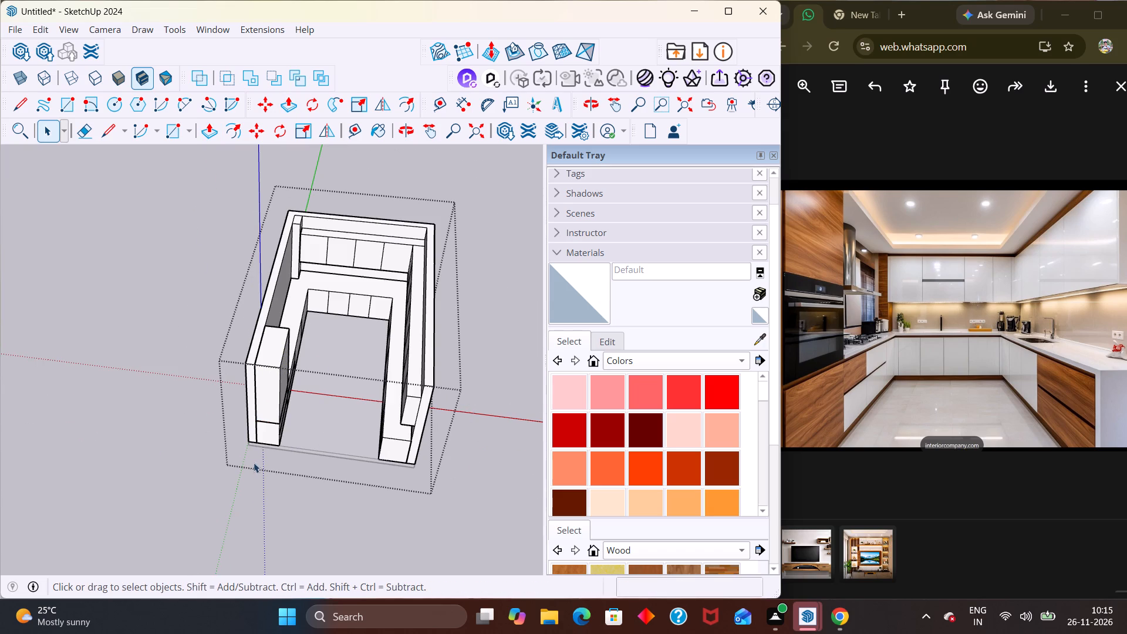
Examine the tall unit from the open front, outer side and above, against the base and wall units and the reference photo.
middle_drag(356, 452, 261, 240)
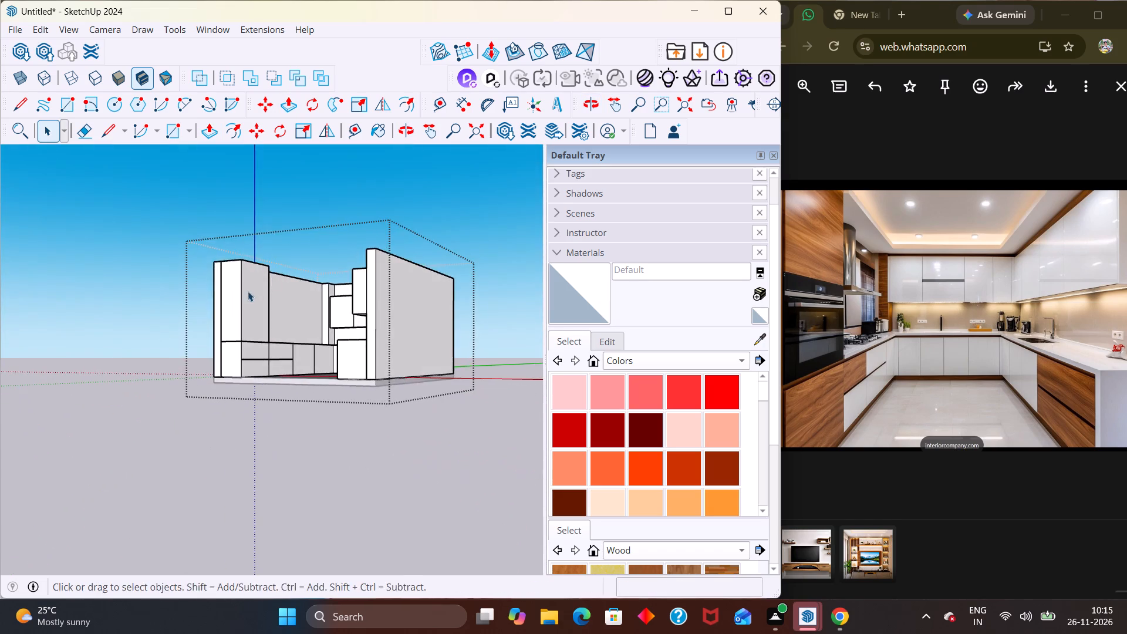
middle_drag(246, 303, 401, 311)
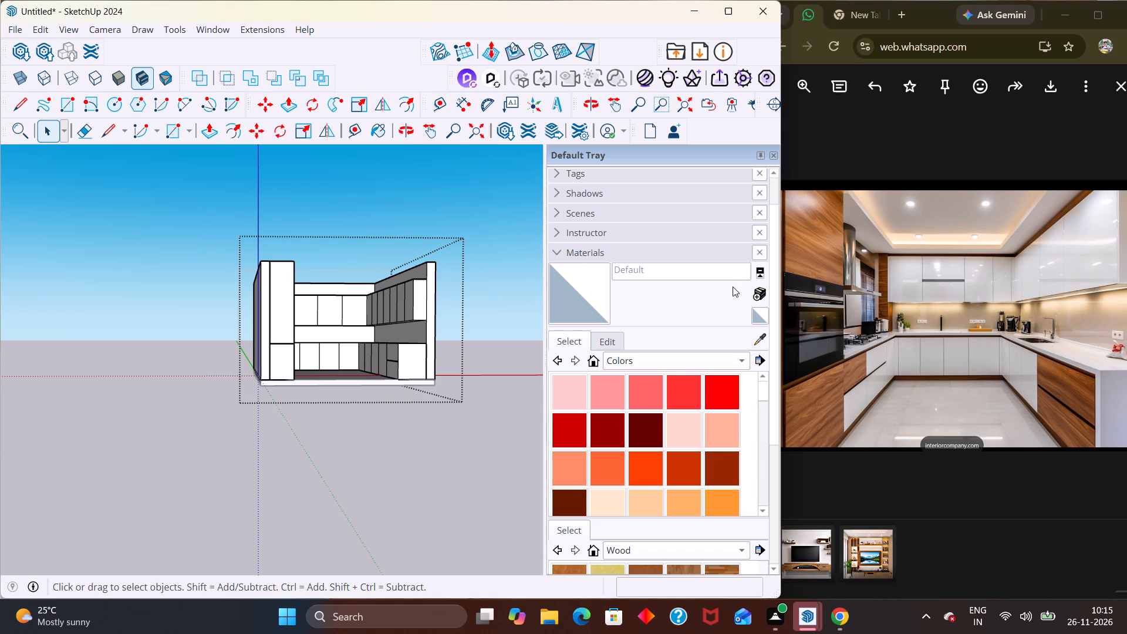
click(384, 436)
middle_drag(394, 429, 316, 458)
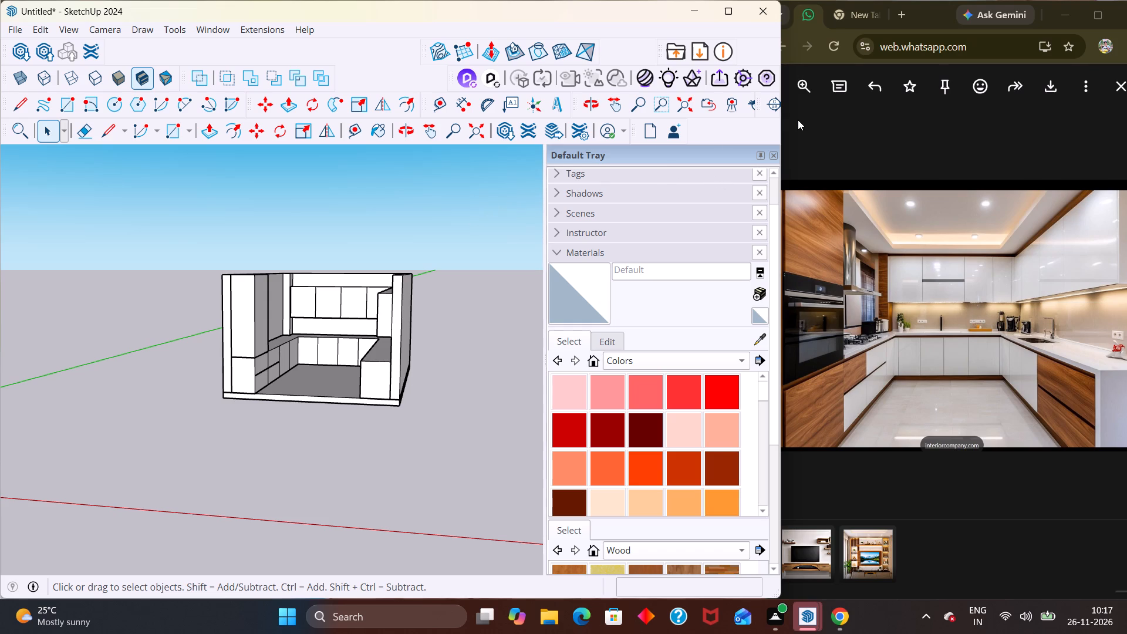
scroll(85, 392, up, 1)
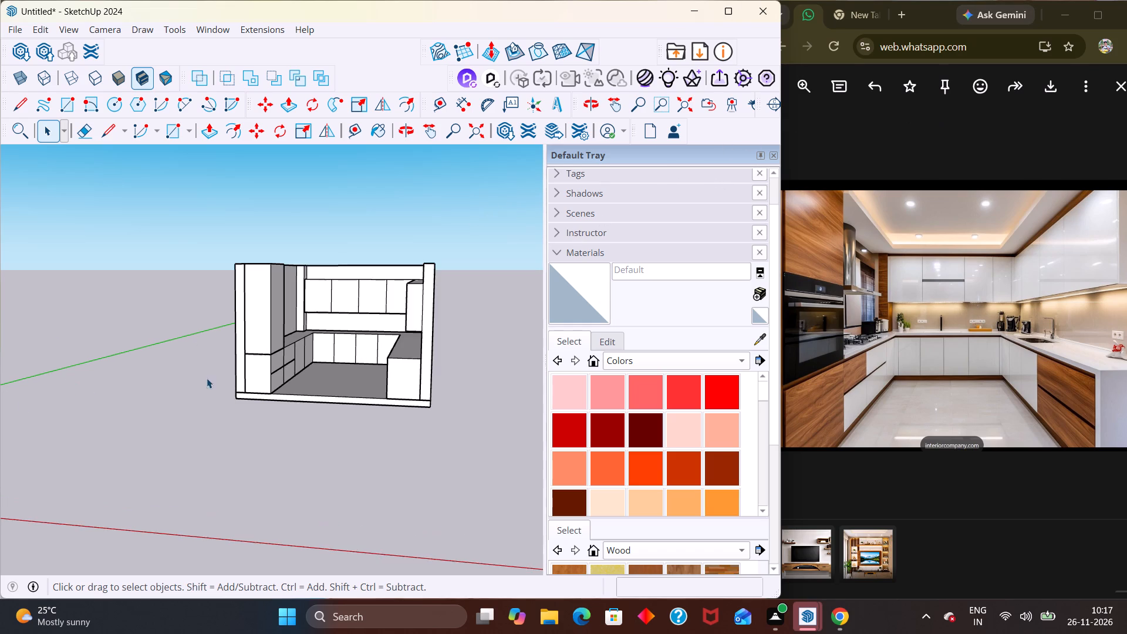
middle_drag(235, 369, 272, 416)
middle_drag(216, 355, 411, 352)
scroll(370, 333, up, 8)
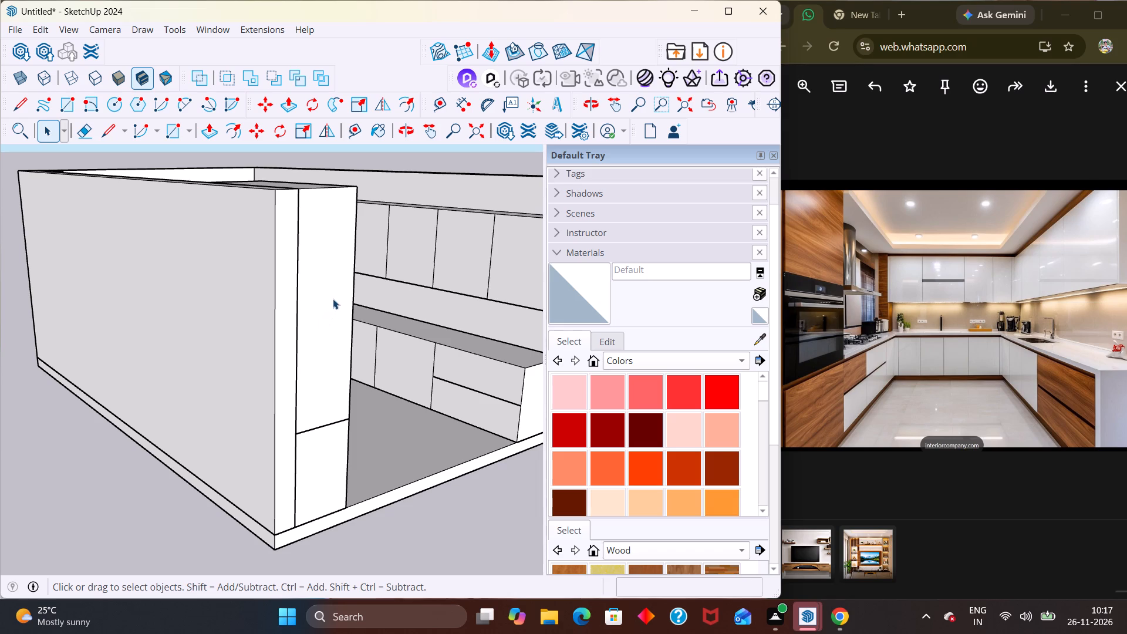
scroll(407, 329, down, 2)
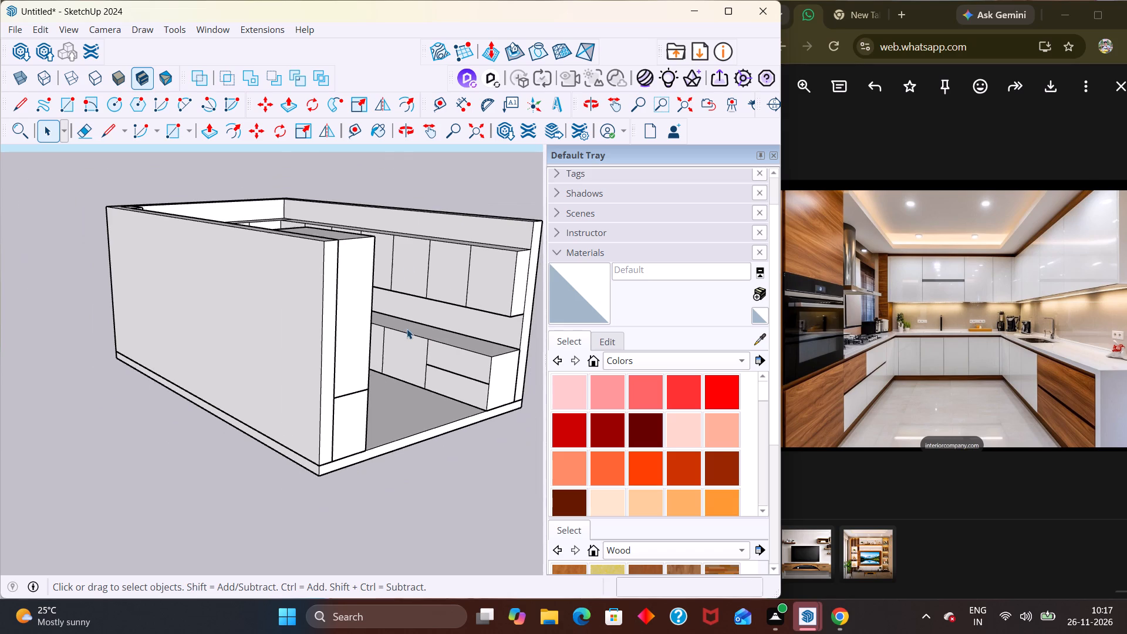
scroll(407, 329, down, 1)
middle_drag(408, 335, 311, 456)
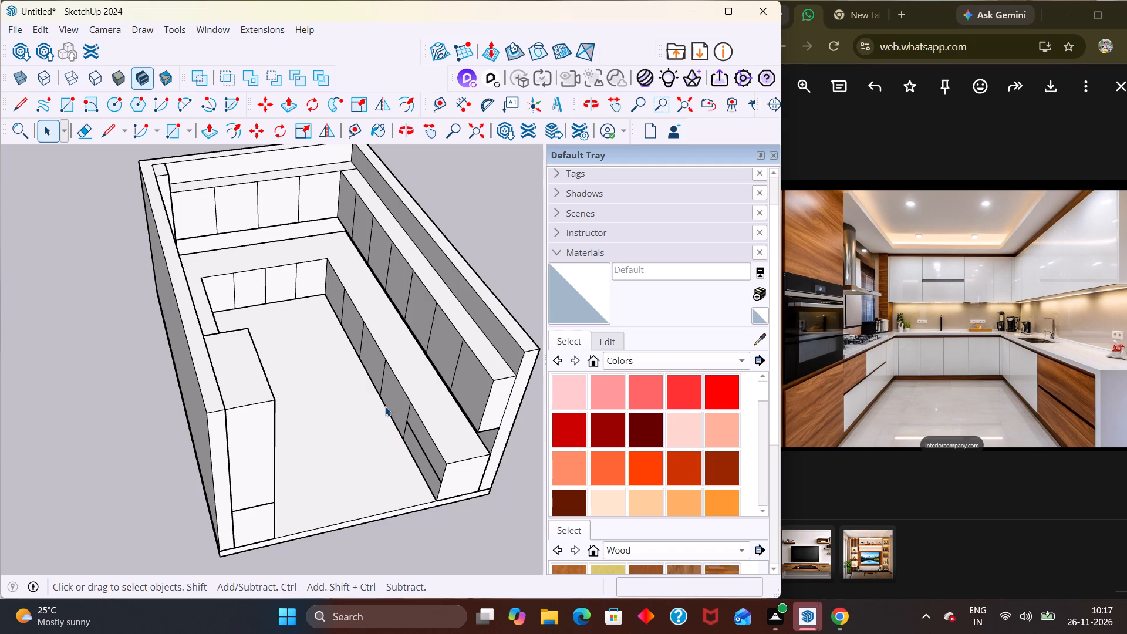
middle_drag(354, 376, 214, 320)
scroll(274, 288, down, 2)
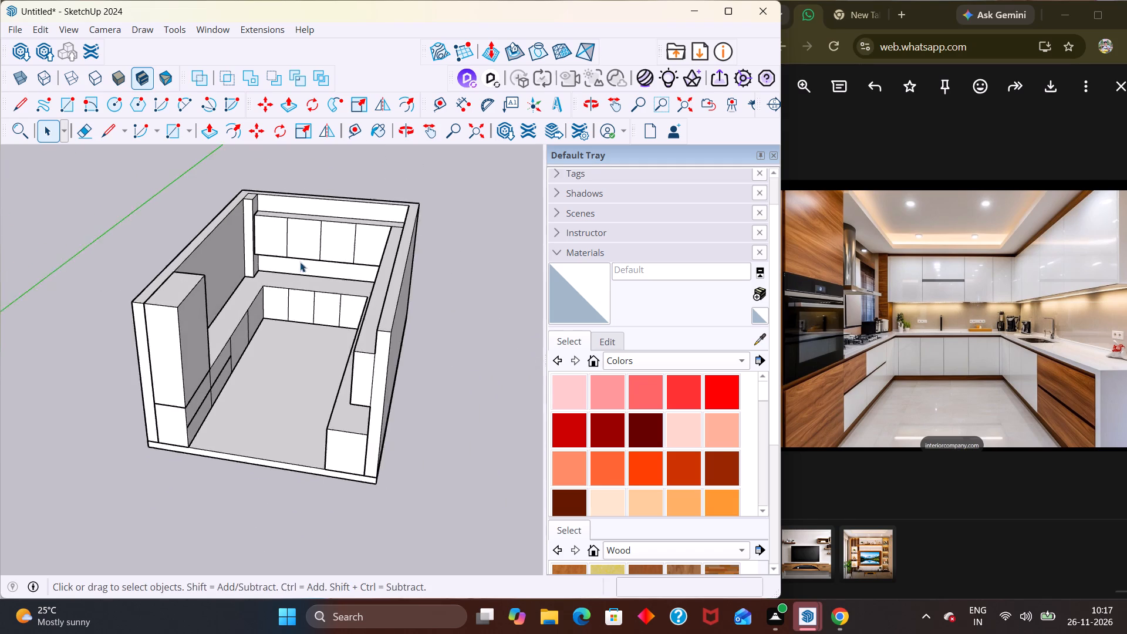
scroll(300, 262, down, 2)
middle_drag(238, 312, 344, 173)
scroll(346, 171, up, 4)
scroll(401, 170, down, 4)
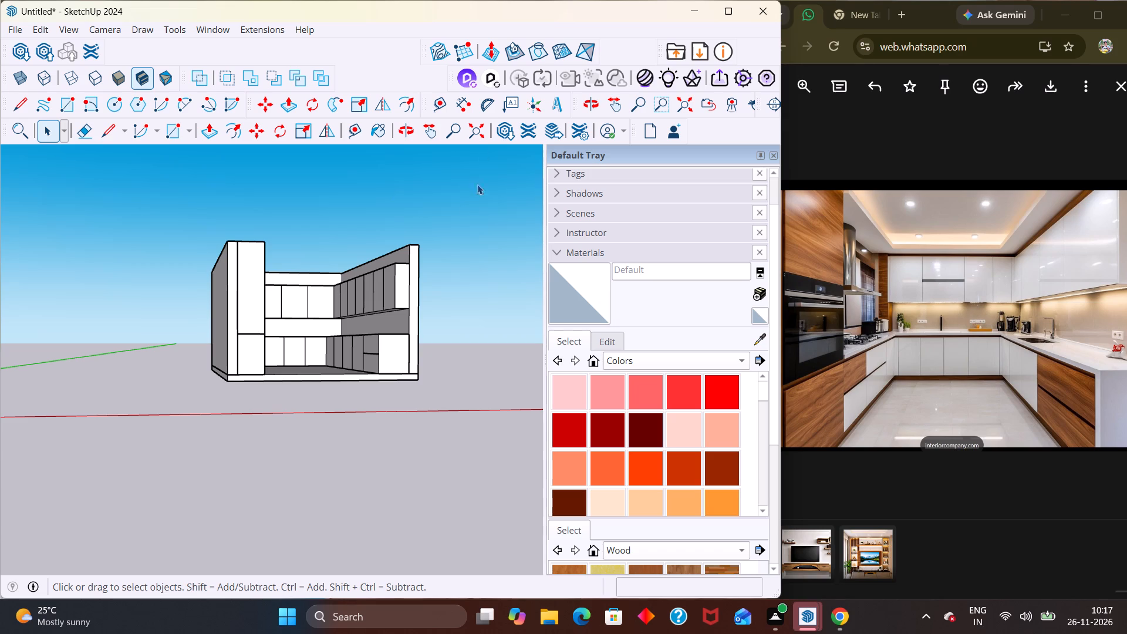
middle_drag(452, 380, 432, 494)
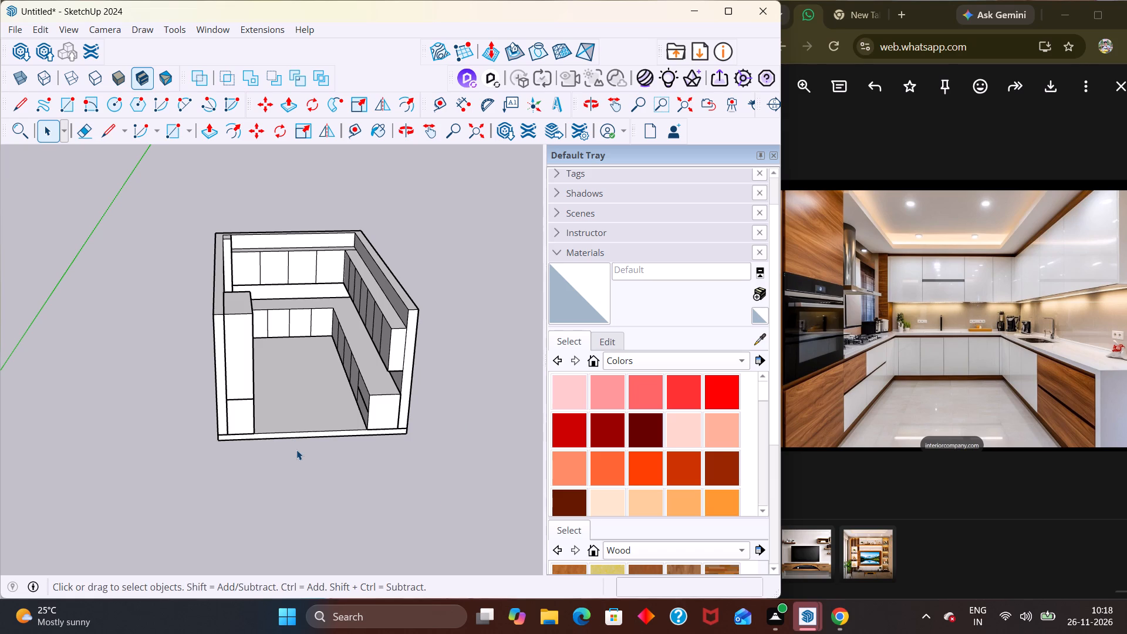
middle_drag(328, 442, 463, 463)
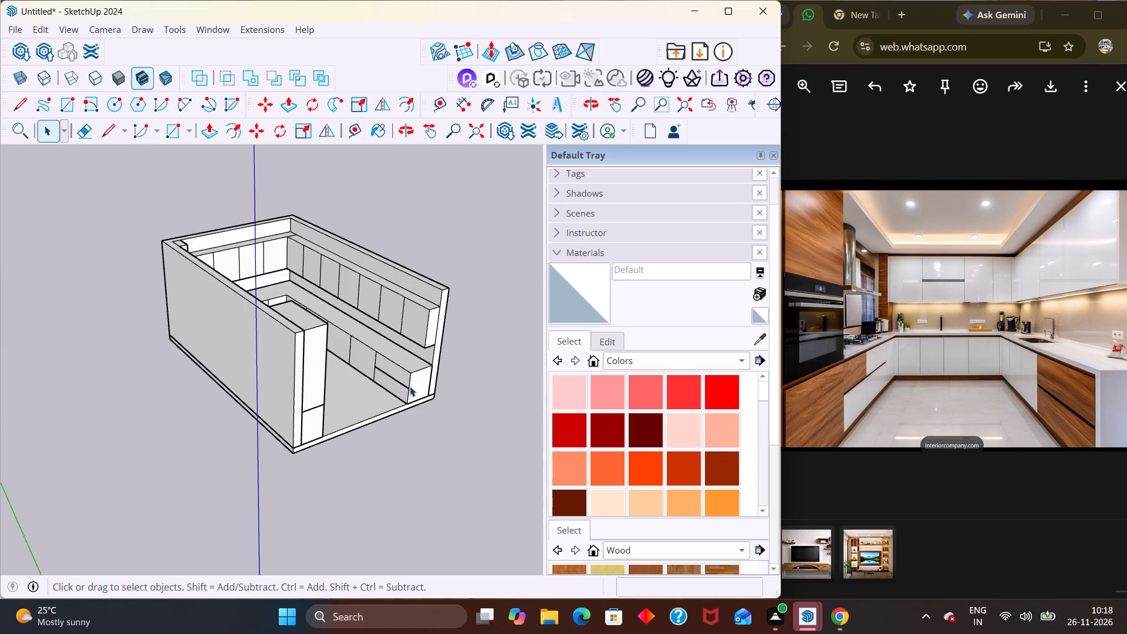
middle_drag(400, 426, 233, 423)
middle_drag(315, 429, 232, 418)
scroll(225, 338, up, 3)
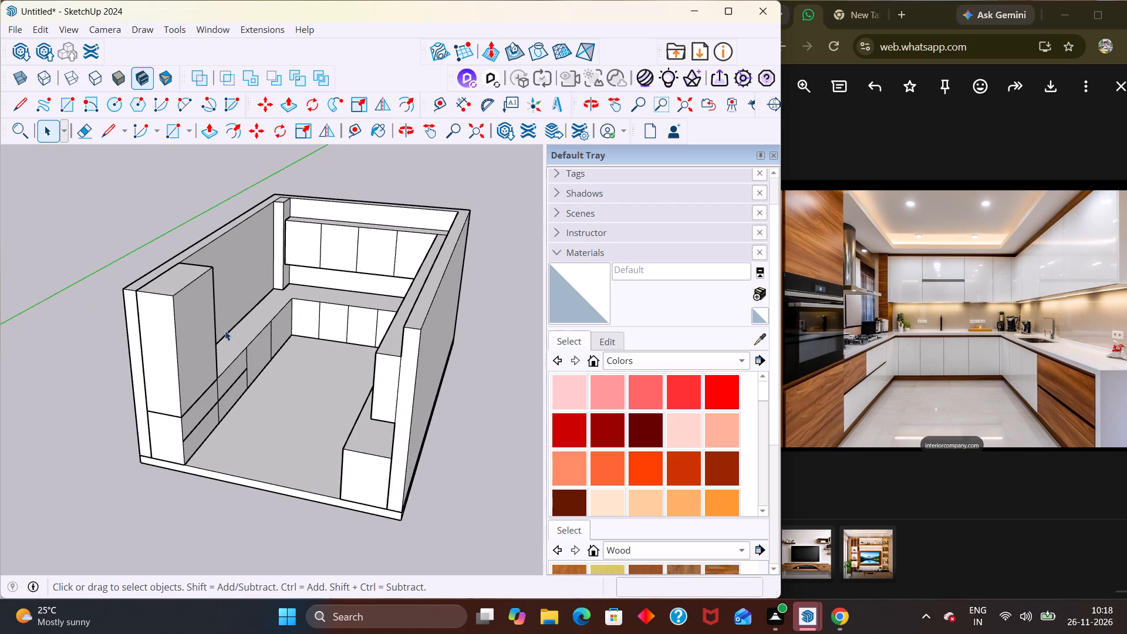
middle_drag(245, 450, 237, 357)
scroll(239, 357, up, 4)
middle_drag(280, 373, 315, 457)
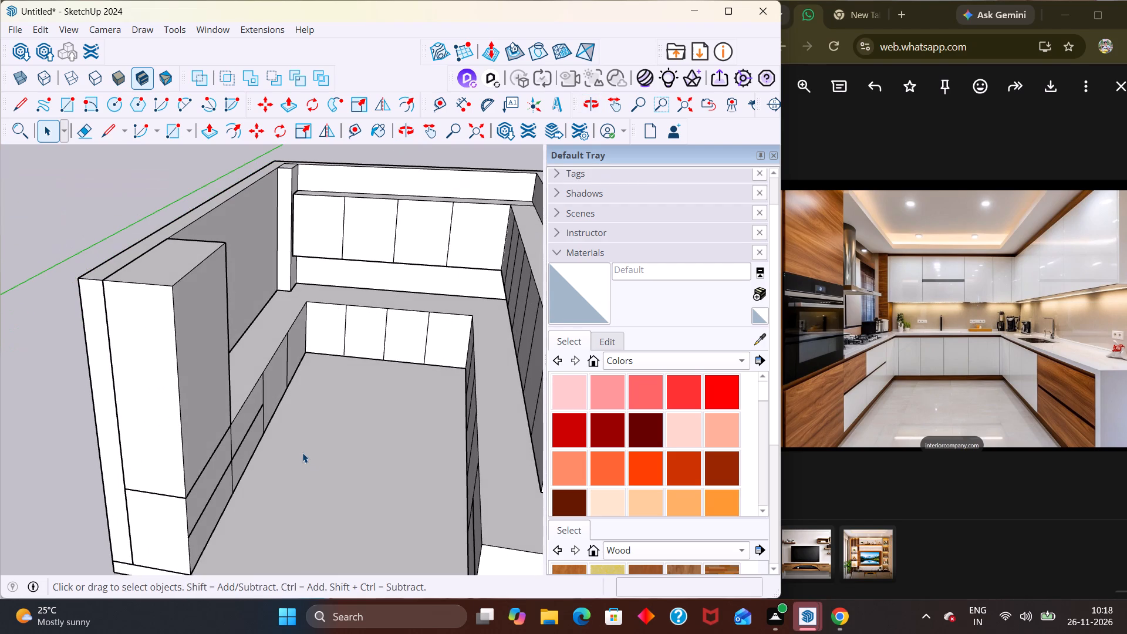
middle_drag(275, 433, 421, 381)
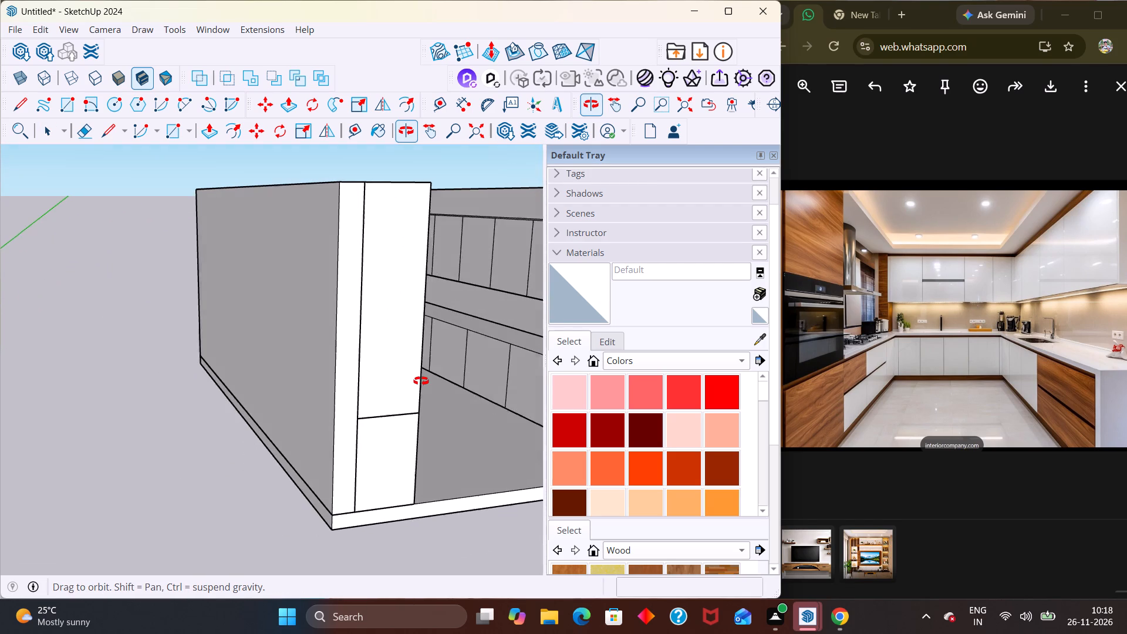
middle_drag(421, 381, 144, 411)
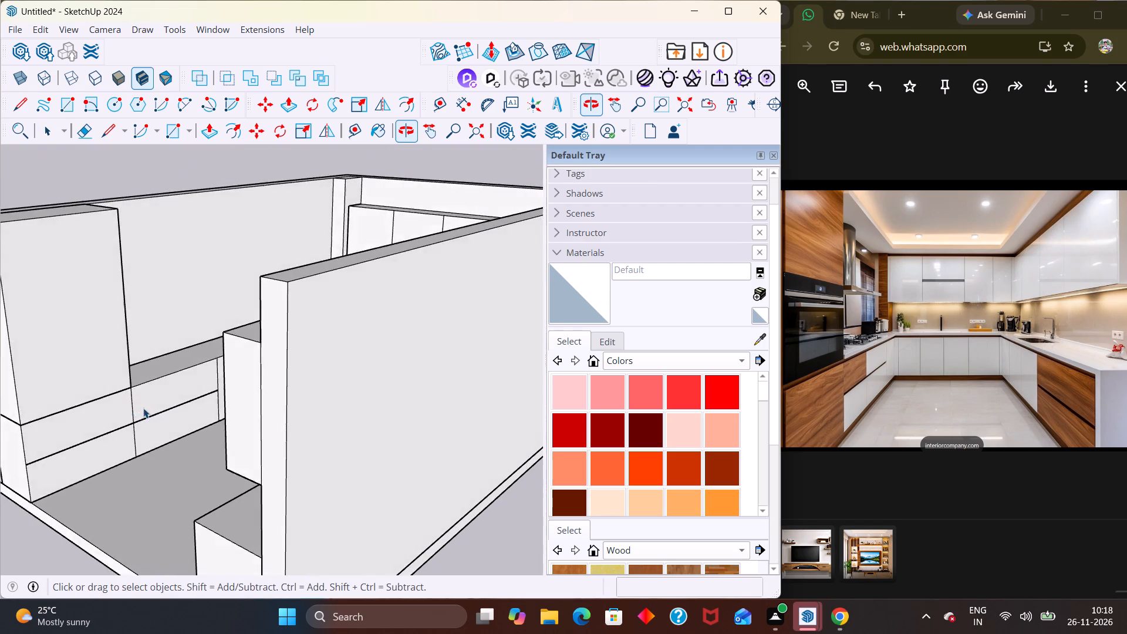
Draw a horizontal line across the tall unit's inner face, slightly below mid-height, dividing it into an upper and a lower front.
scroll(194, 406, down, 3)
scroll(335, 384, up, 1)
scroll(349, 379, down, 5)
middle_drag(120, 369, 147, 260)
scroll(151, 242, up, 5)
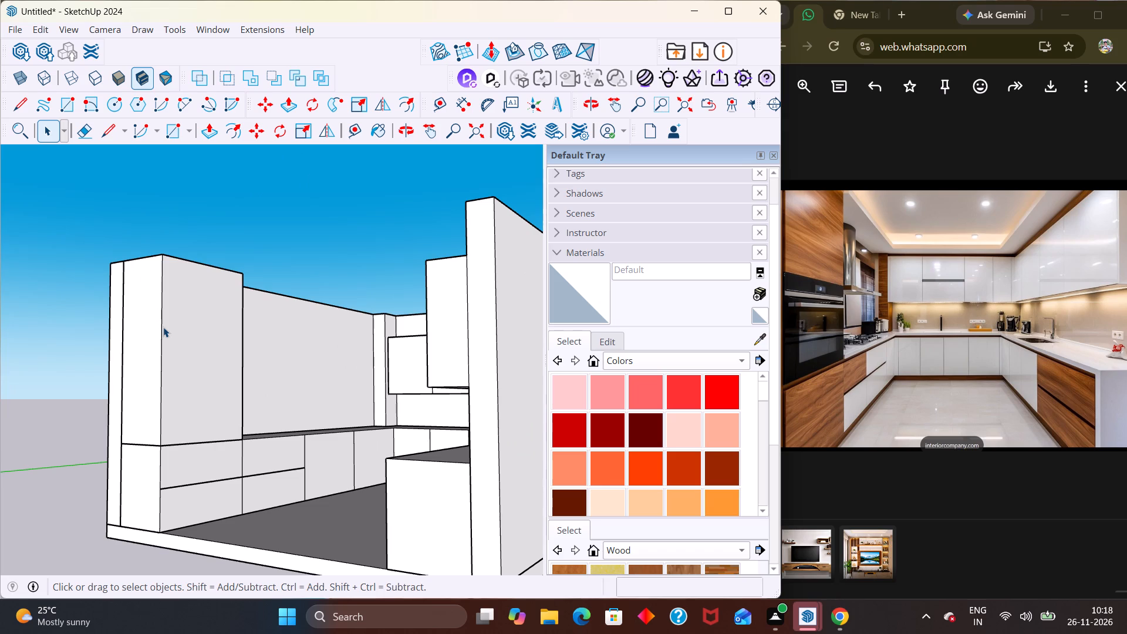
key(l)
click(164, 365)
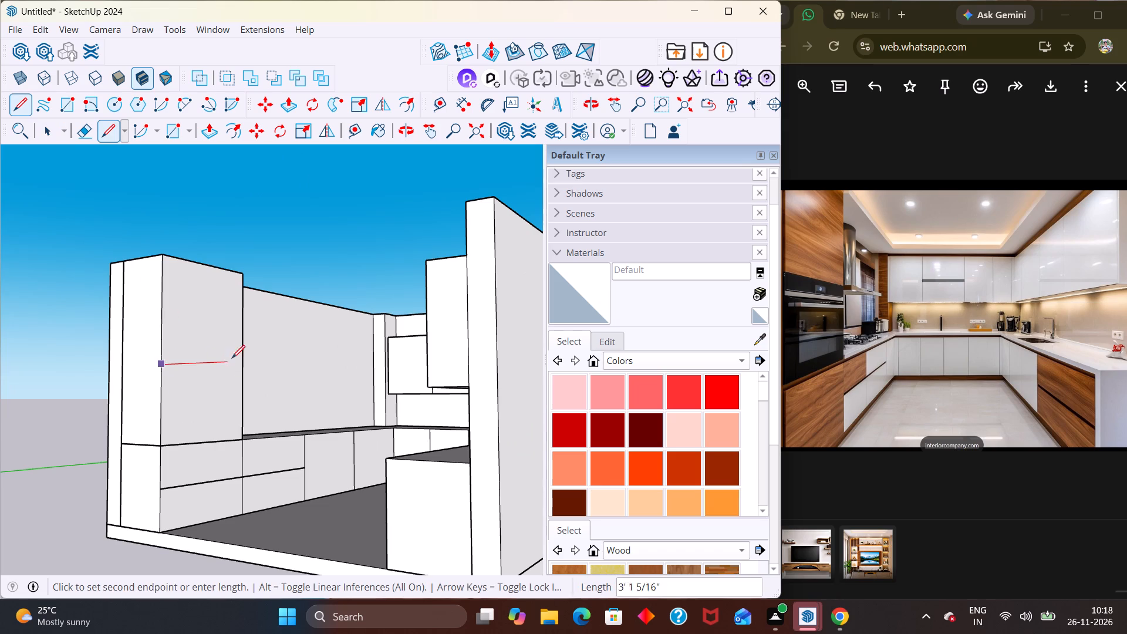
click(244, 369)
key(space)
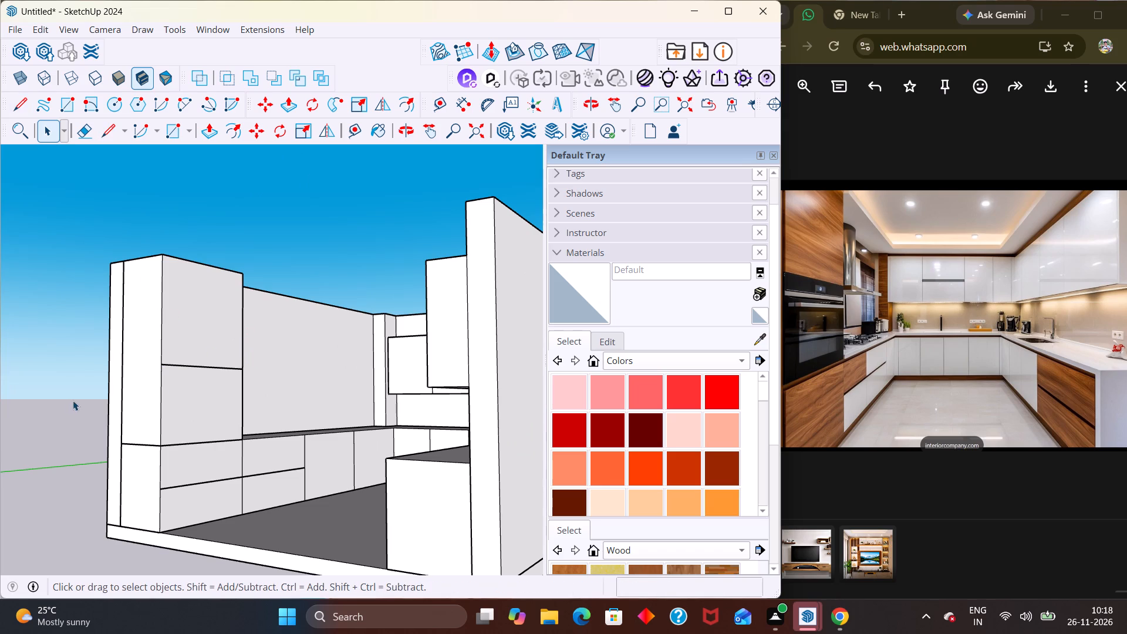
click(69, 401)
Examine the divided inner face of the tall unit up close and alongside the drawers beneath it.
middle_drag(210, 360, 220, 350)
scroll(220, 354, up, 2)
scroll(259, 387, down, 4)
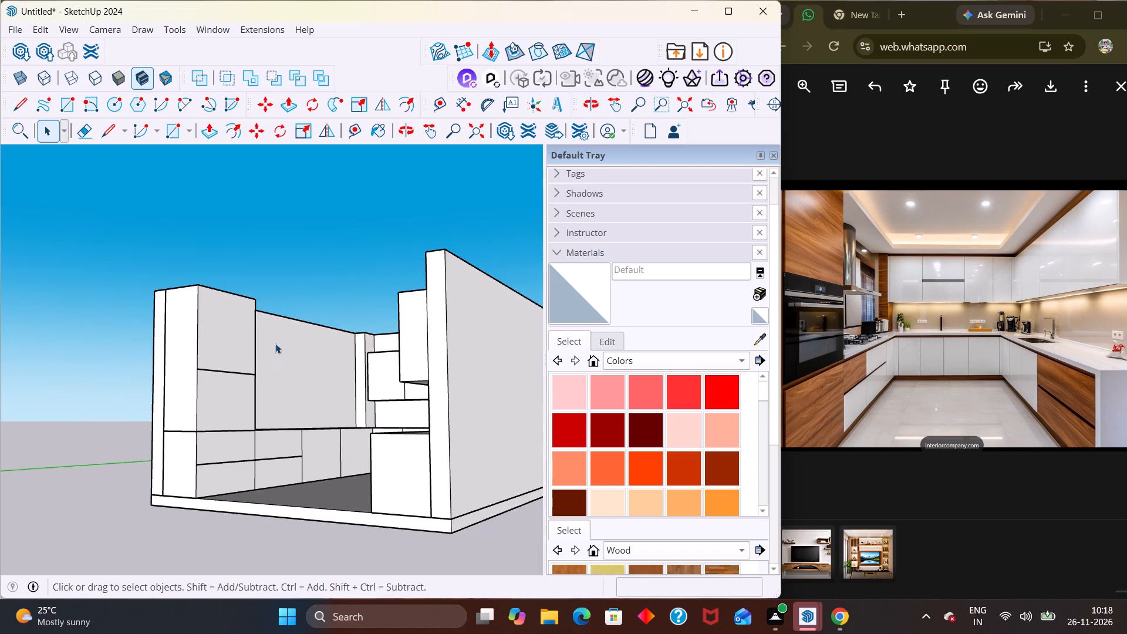
middle_drag(216, 361, 85, 453)
scroll(221, 237, up, 7)
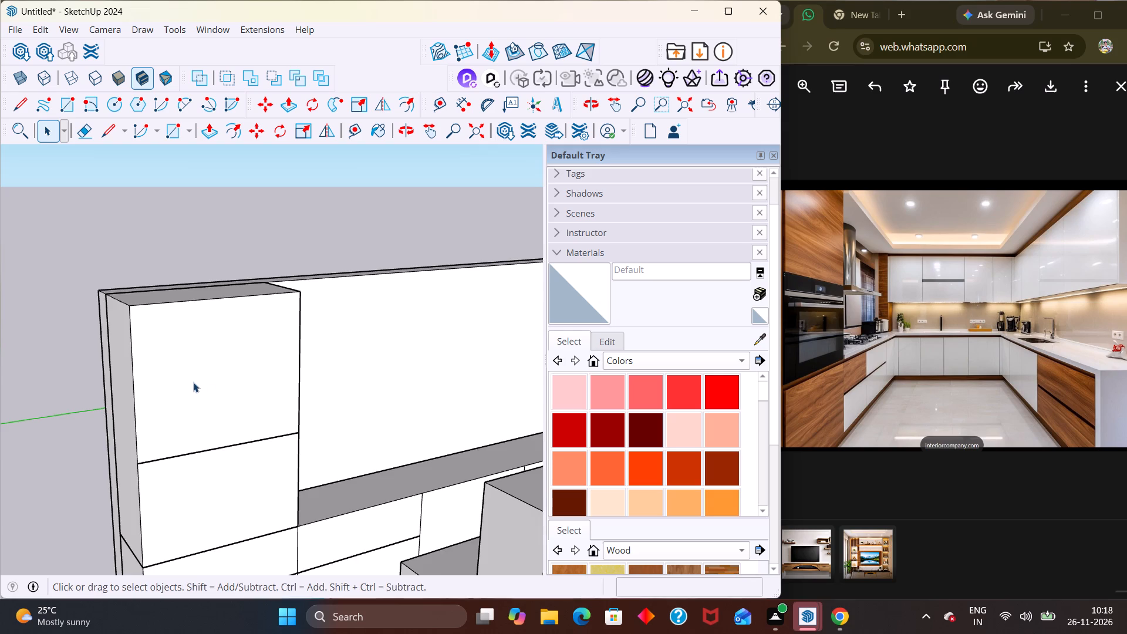
middle_drag(223, 389, 301, 342)
scroll(301, 342, up, 1)
scroll(225, 368, down, 3)
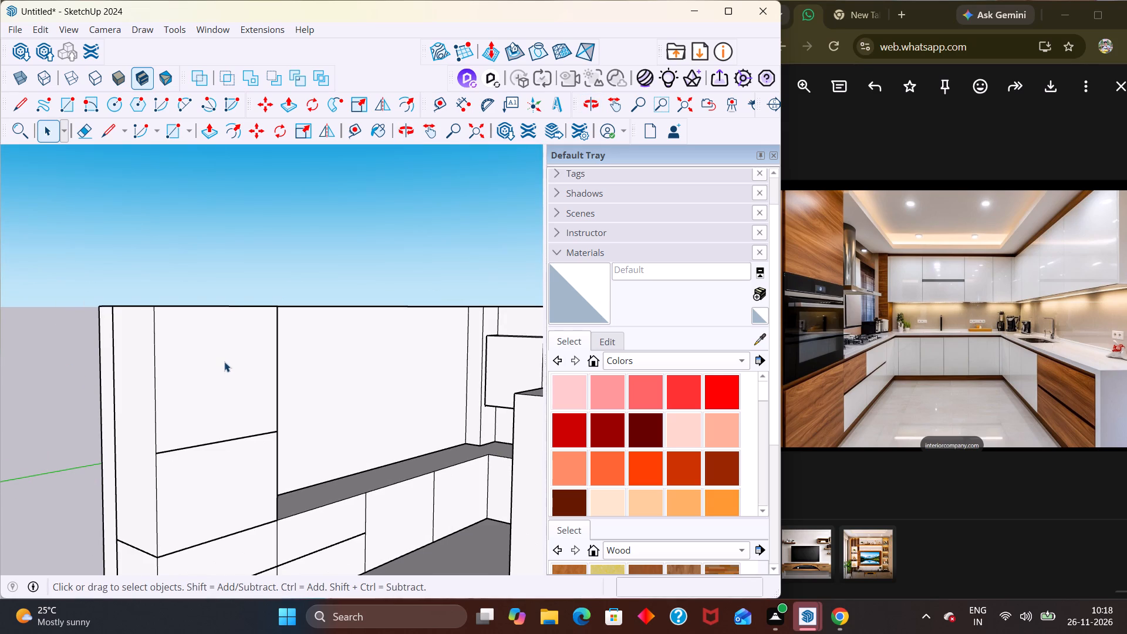
scroll(224, 362, down, 4)
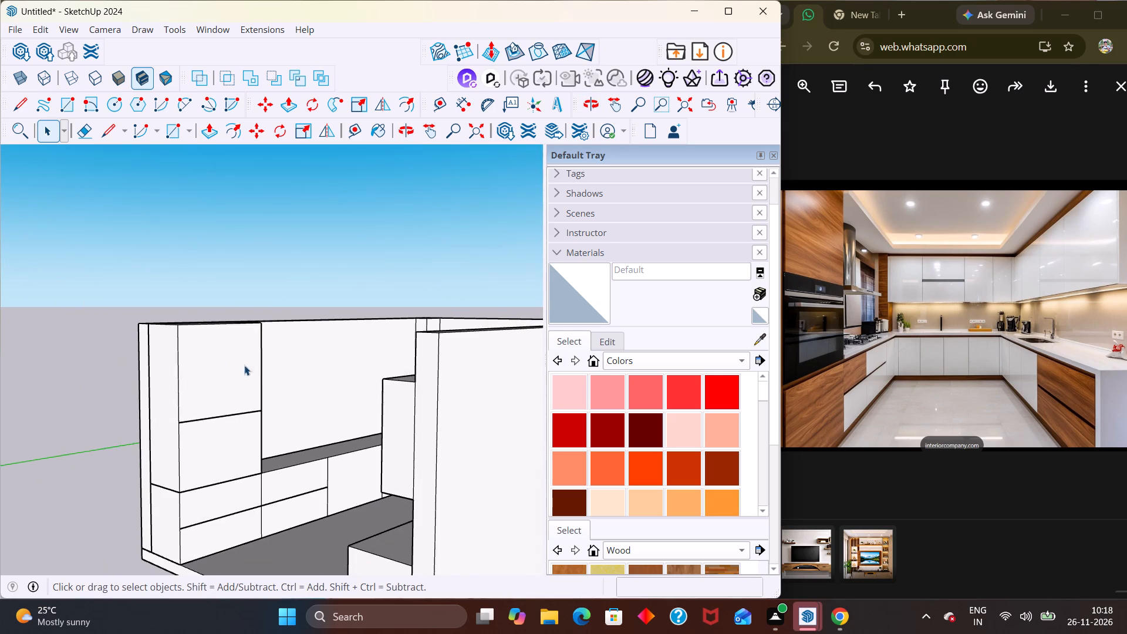
Examine the whole kitchen from above, below and the open front, checking the tall unit against the base and wall units.
middle_drag(274, 370, 350, 457)
middle_drag(302, 414, 350, 415)
middle_drag(318, 411, 353, 416)
middle_drag(353, 416, 376, 336)
scroll(377, 337, up, 1)
scroll(284, 340, down, 12)
middle_drag(327, 336, 413, 426)
scroll(409, 373, up, 5)
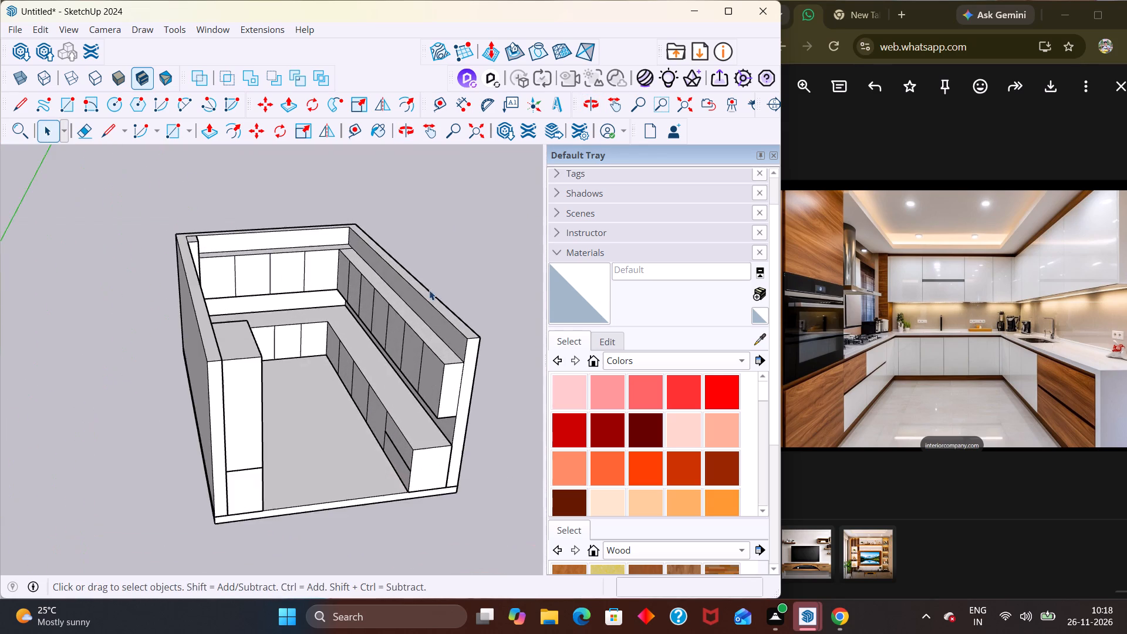
middle_drag(390, 313, 234, 429)
scroll(221, 392, up, 3)
middle_drag(228, 389, 286, 375)
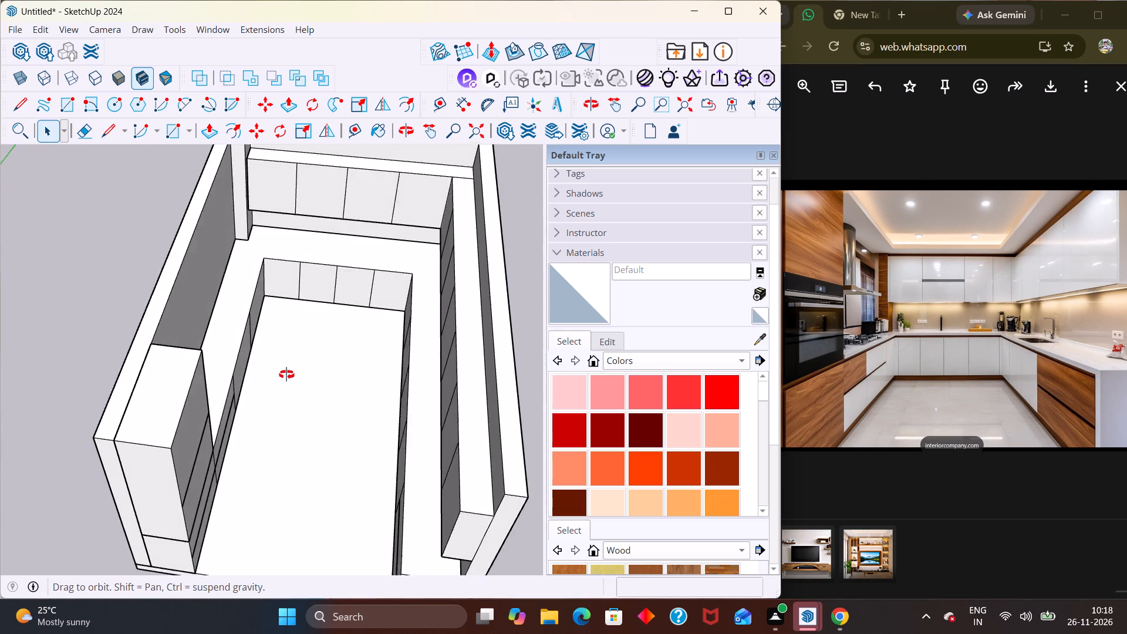
middle_drag(286, 375, 312, 313)
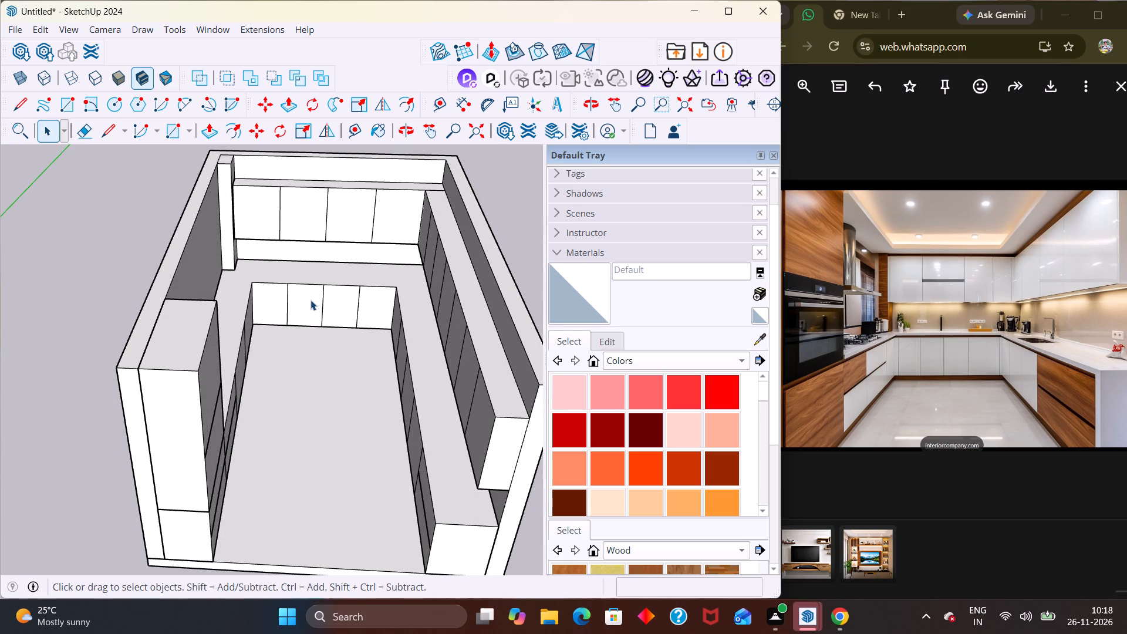
middle_drag(308, 336, 299, 262)
middle_drag(285, 366, 317, 174)
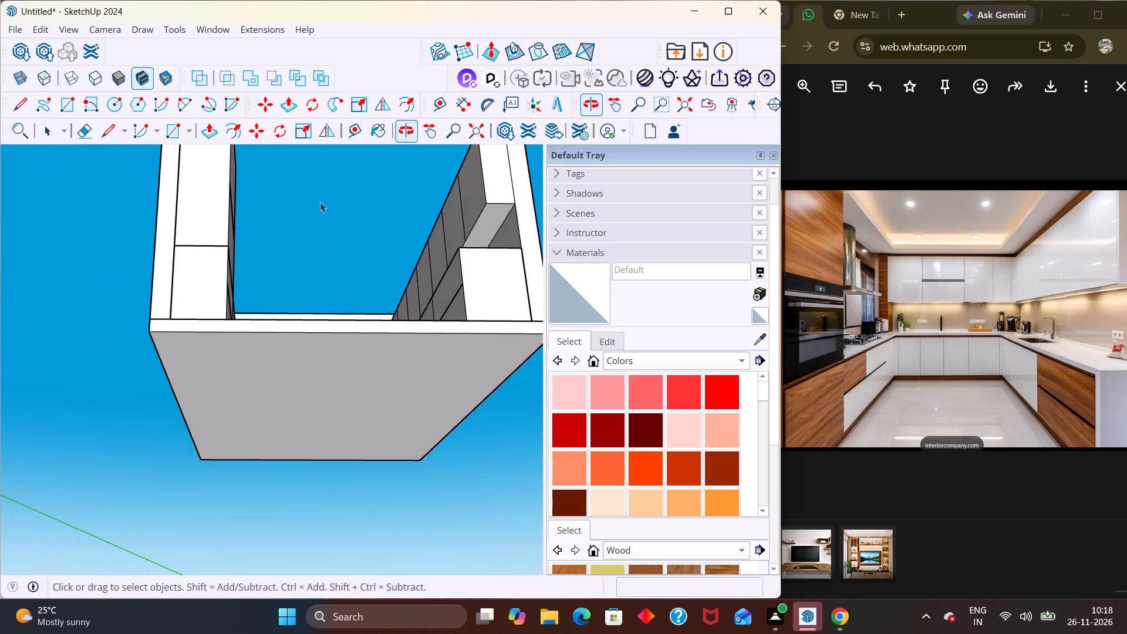
middle_drag(299, 399, 305, 459)
middle_click(191, 478)
middle_drag(303, 444, 137, 460)
middle_drag(220, 451, 349, 474)
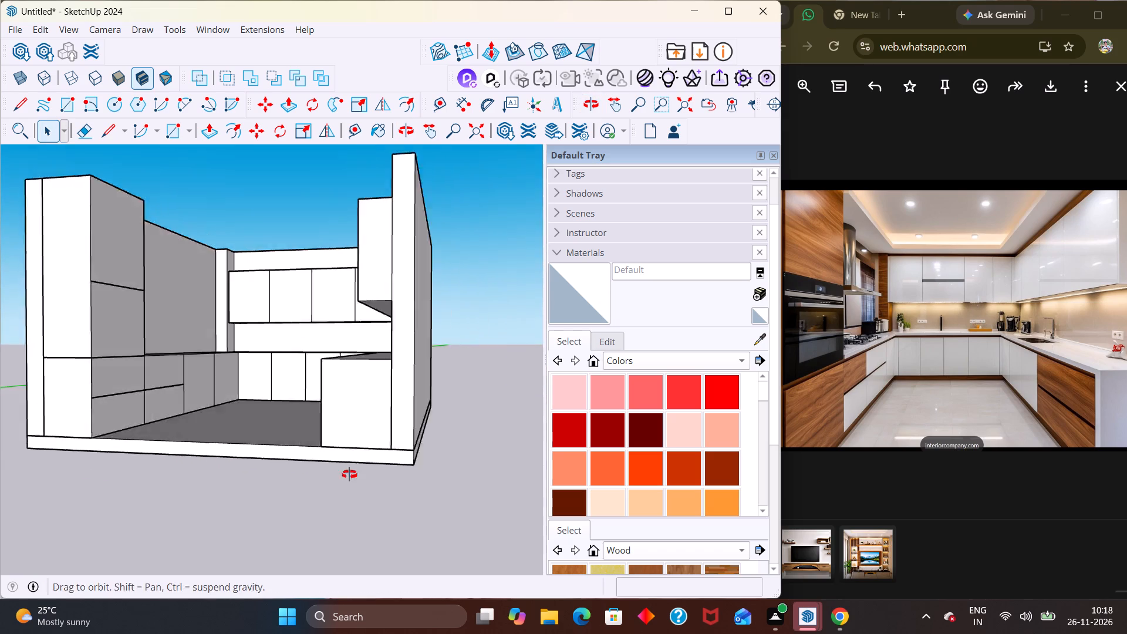
Examine the whole kitchen from the open front, above and around its outer walls, comparing it with the reference photo.
middle_drag(349, 474, 353, 471)
middle_drag(310, 451, 381, 443)
middle_drag(376, 454, 365, 487)
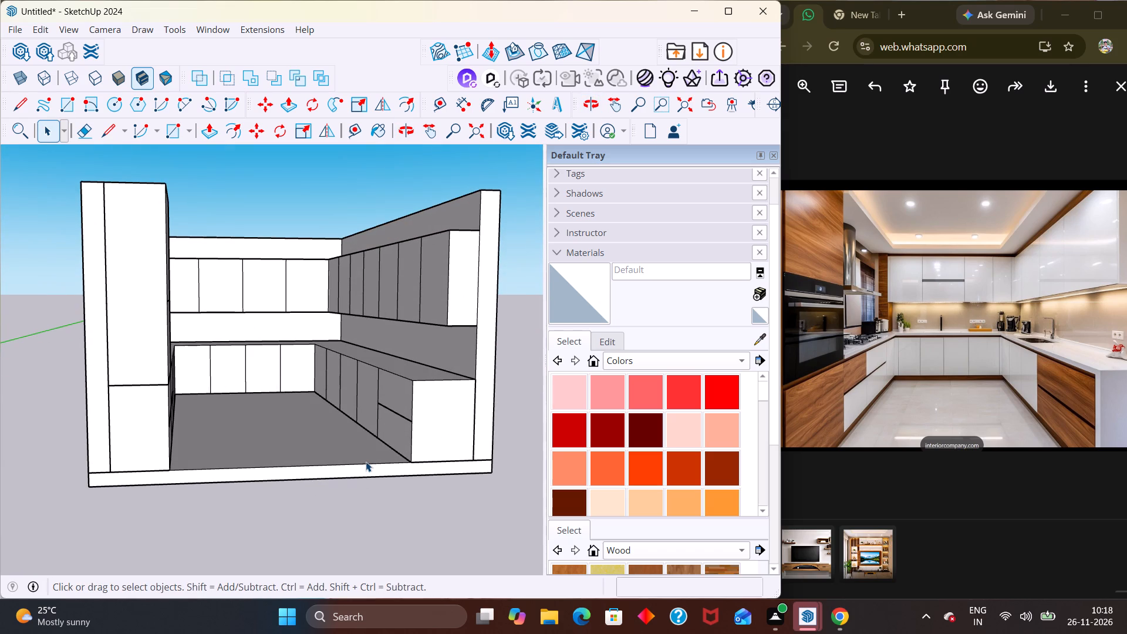
middle_drag(276, 450, 122, 441)
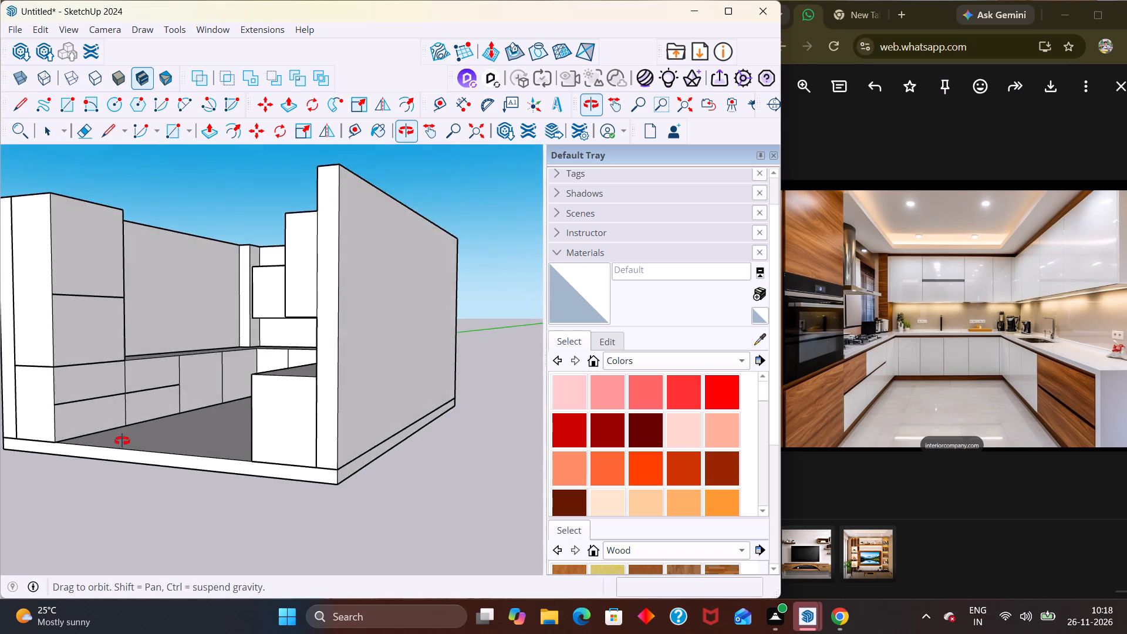
middle_drag(122, 441, 205, 539)
middle_drag(257, 501, 284, 559)
scroll(284, 559, up, 1)
scroll(286, 457, down, 9)
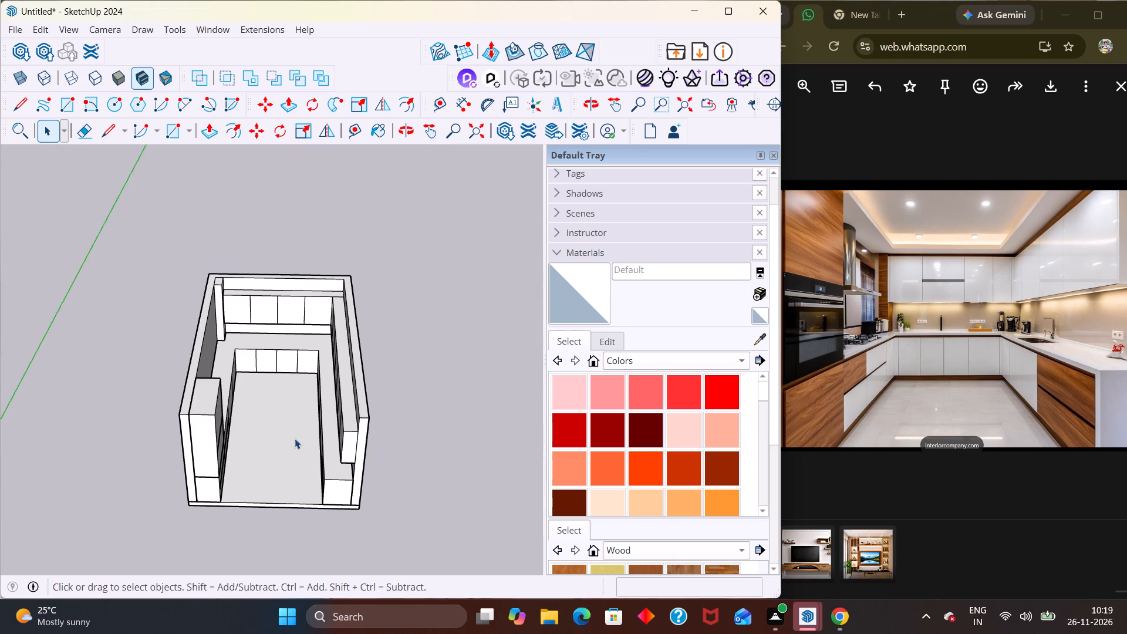
middle_drag(257, 316, 424, 345)
scroll(390, 446, up, 1)
middle_drag(298, 342, 453, 358)
middle_drag(333, 349, 490, 386)
middle_drag(363, 366, 561, 370)
middle_drag(323, 372, 471, 350)
middle_drag(326, 373, 461, 350)
middle_drag(368, 368, 538, 345)
middle_drag(373, 373, 526, 362)
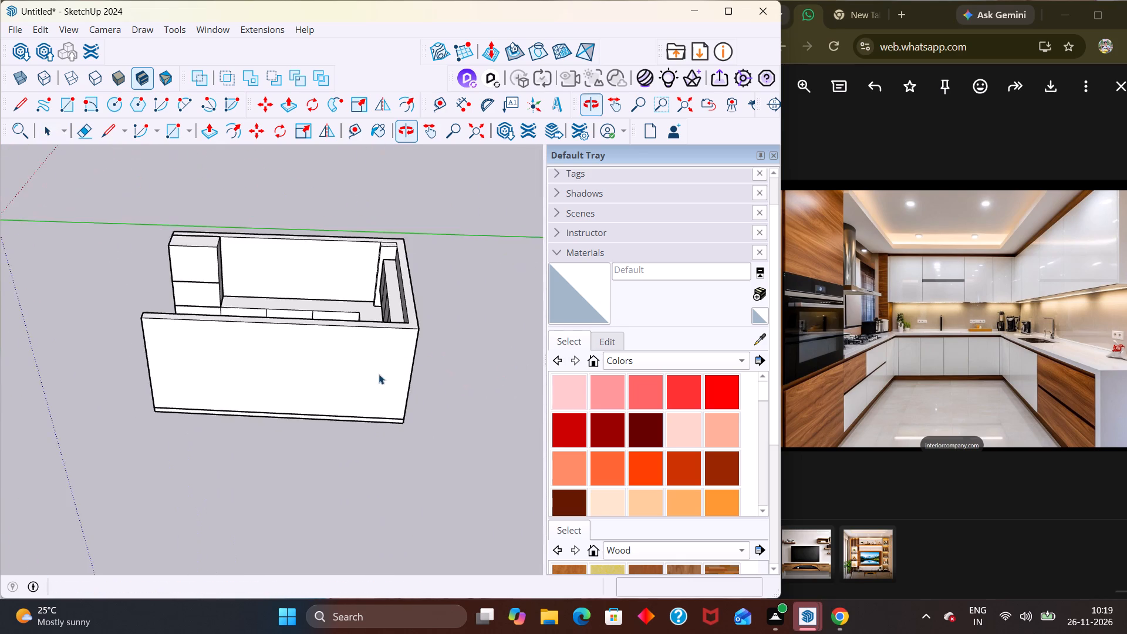
middle_drag(377, 378, 546, 358)
middle_drag(403, 367, 522, 355)
scroll(447, 378, up, 1)
middle_drag(265, 380, 497, 357)
scroll(514, 341, down, 5)
middle_drag(395, 344, 263, 420)
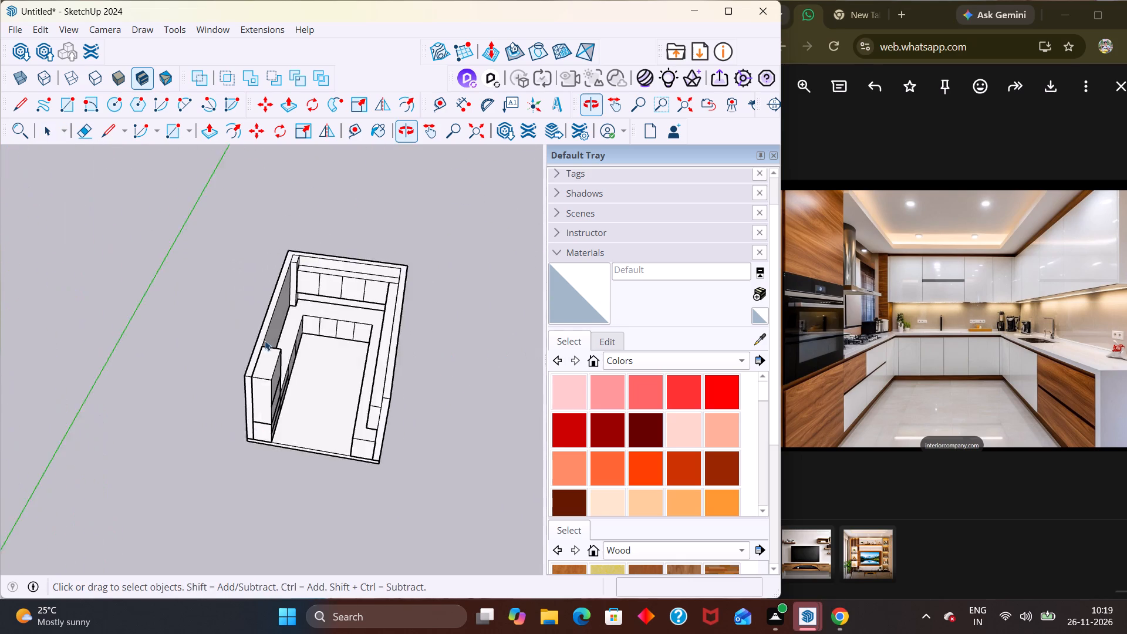
Examine the kitchen layout from above and the open front, ending close to the tall unit's divided inner face.
scroll(285, 286, up, 4)
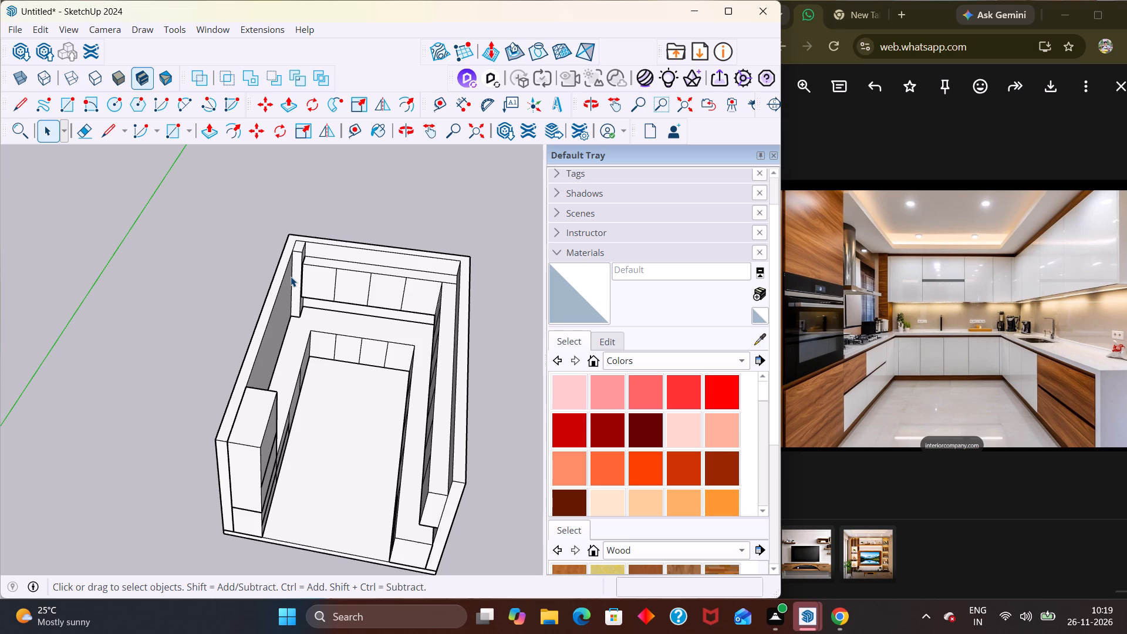
middle_drag(343, 280, 356, 316)
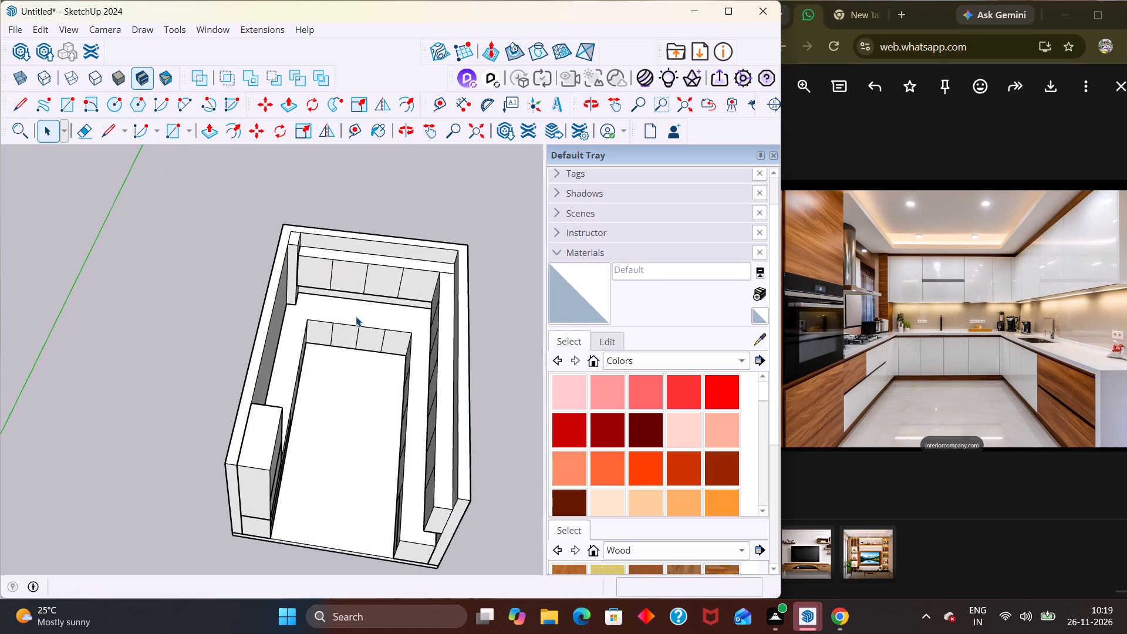
middle_drag(357, 289, 353, 352)
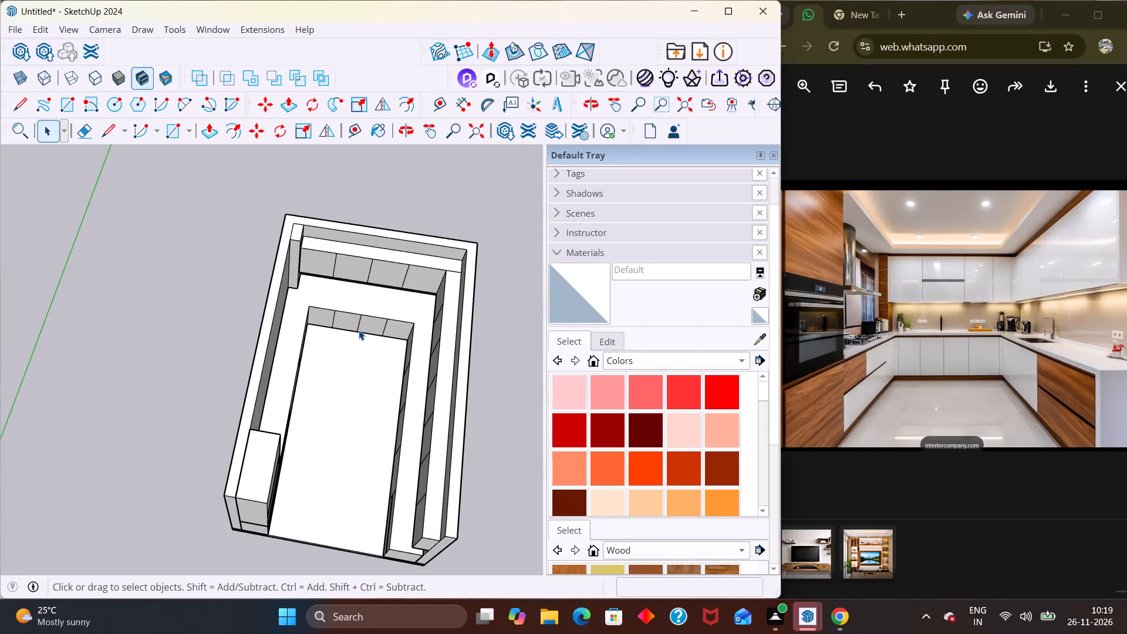
middle_drag(370, 364, 355, 329)
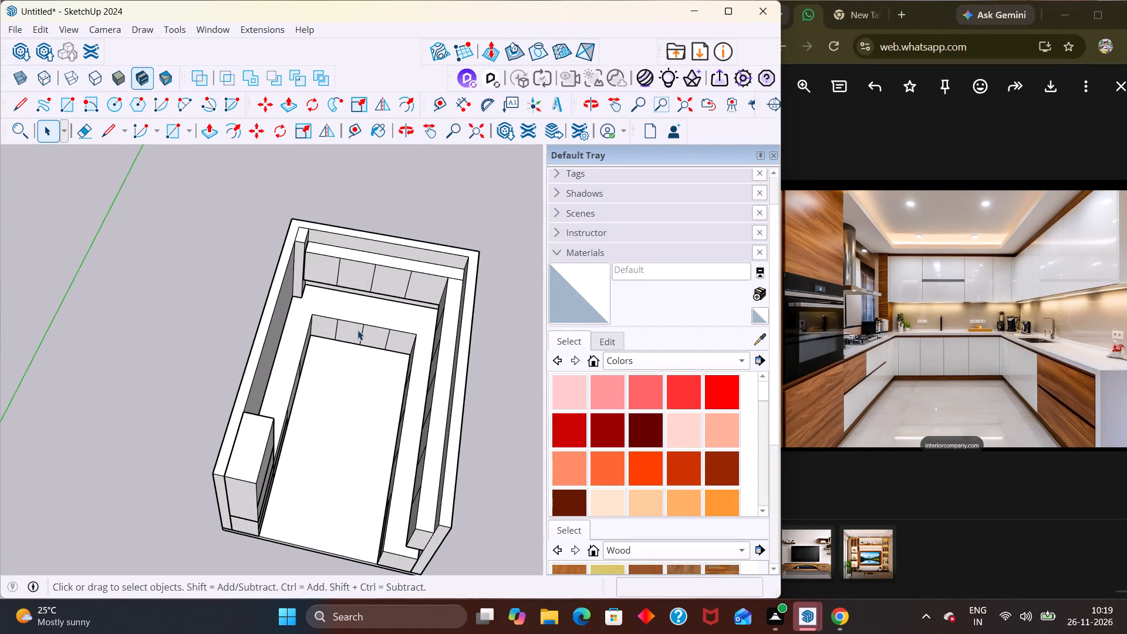
middle_drag(365, 336, 371, 394)
middle_drag(377, 357, 372, 376)
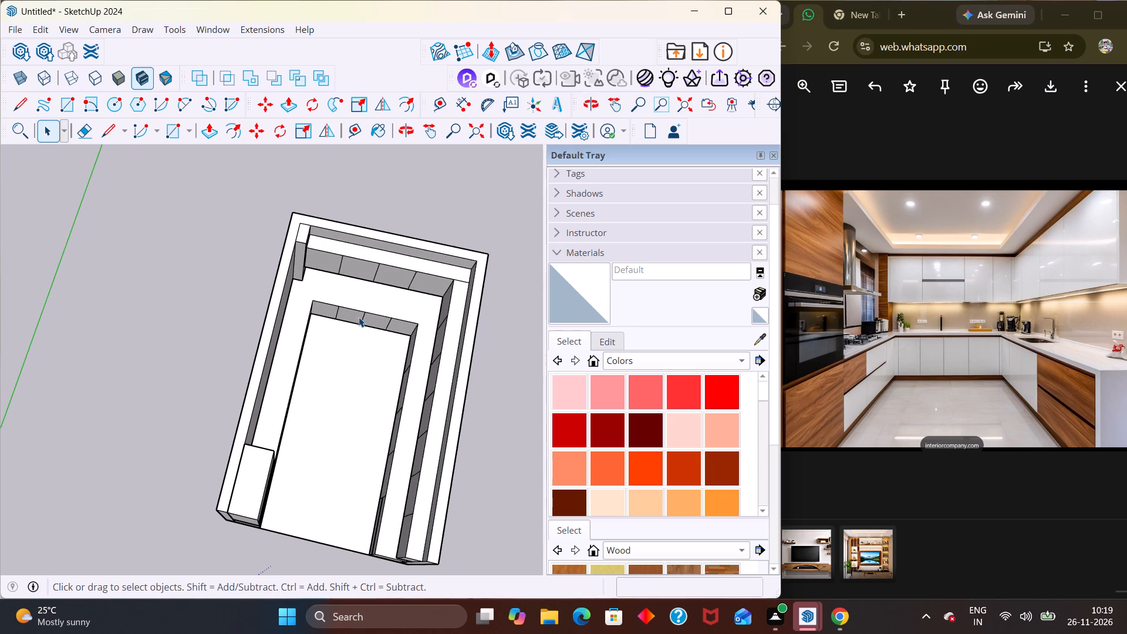
middle_drag(349, 335, 239, 344)
middle_drag(306, 365, 329, 297)
scroll(326, 288, down, 9)
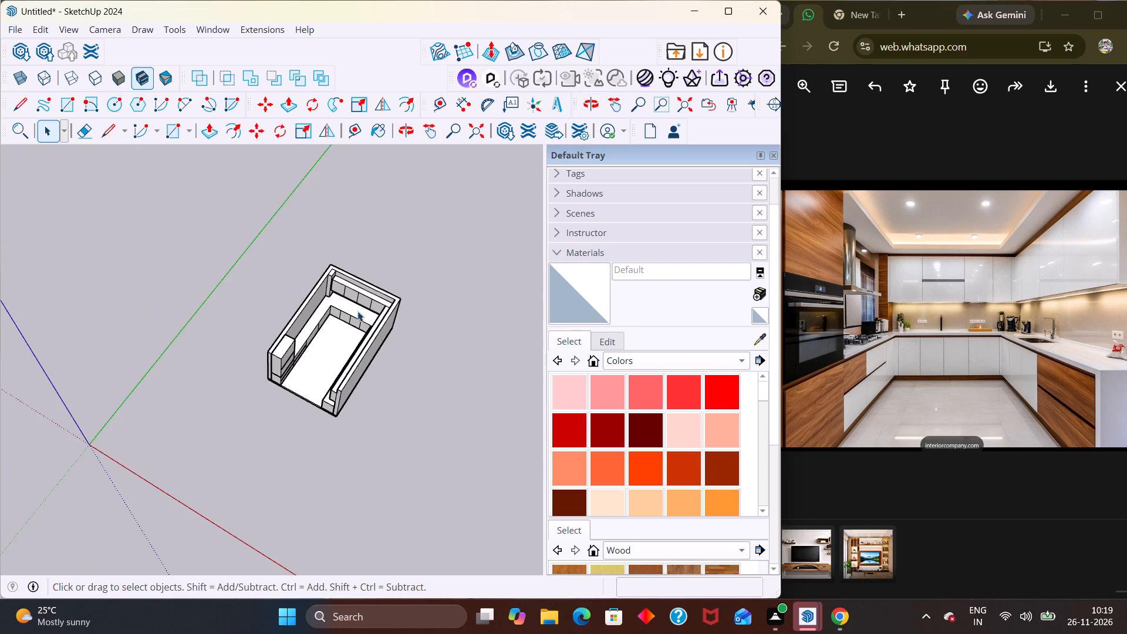
middle_drag(419, 278, 127, 278)
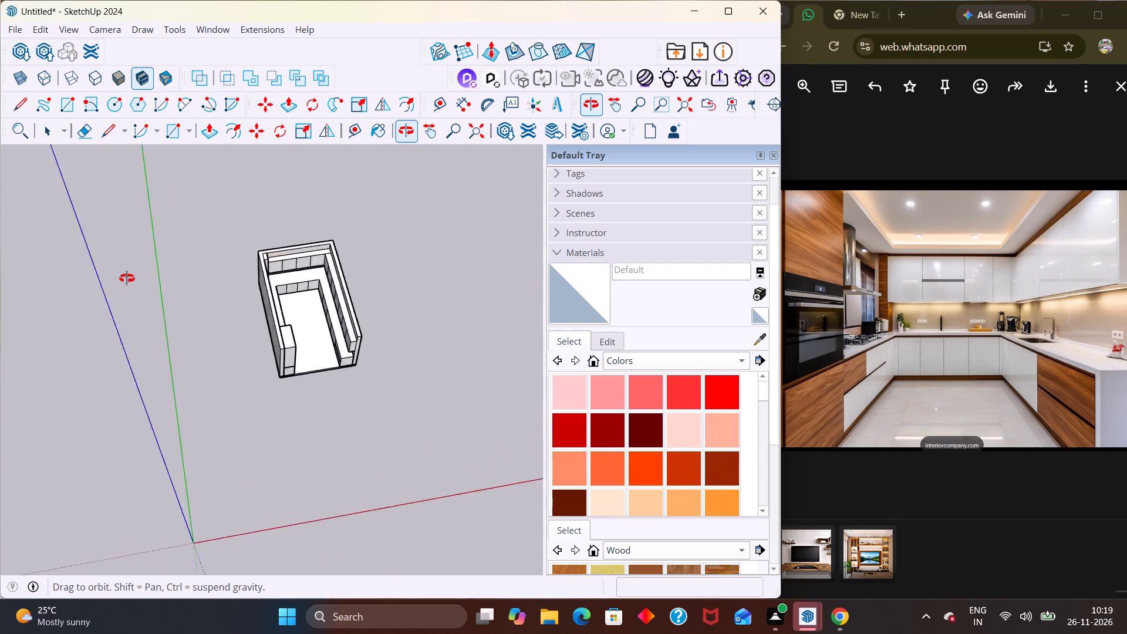
middle_drag(127, 278, 407, 267)
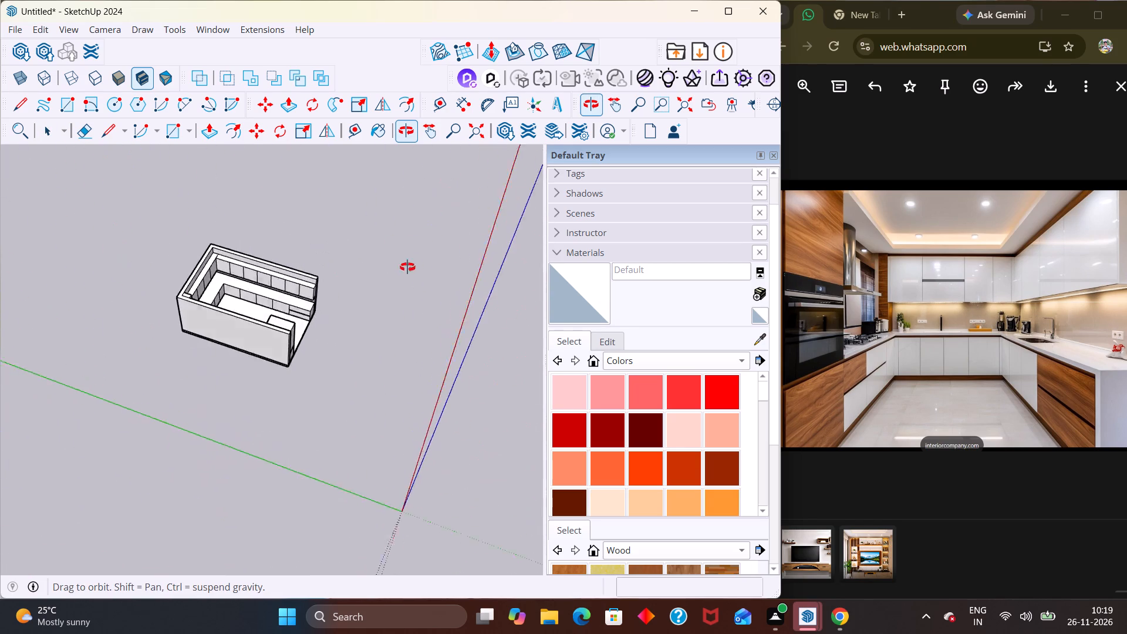
middle_drag(407, 267, 167, 217)
middle_drag(382, 421, 201, 288)
middle_drag(321, 324, 291, 267)
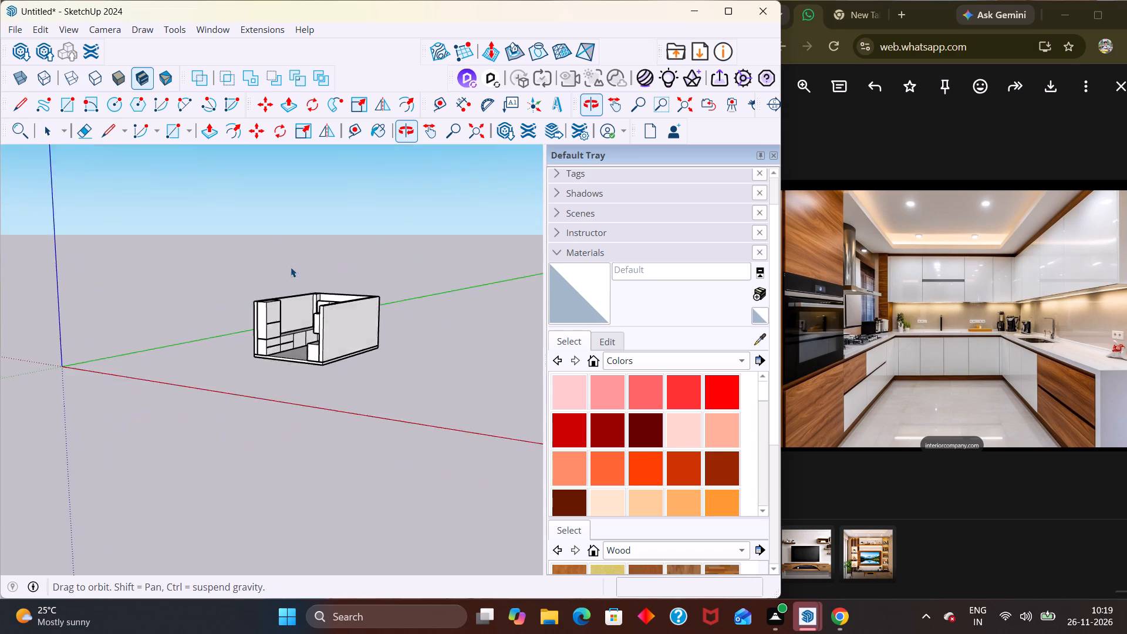
middle_drag(291, 267, 285, 274)
scroll(299, 259, up, 5)
middle_drag(331, 310, 369, 380)
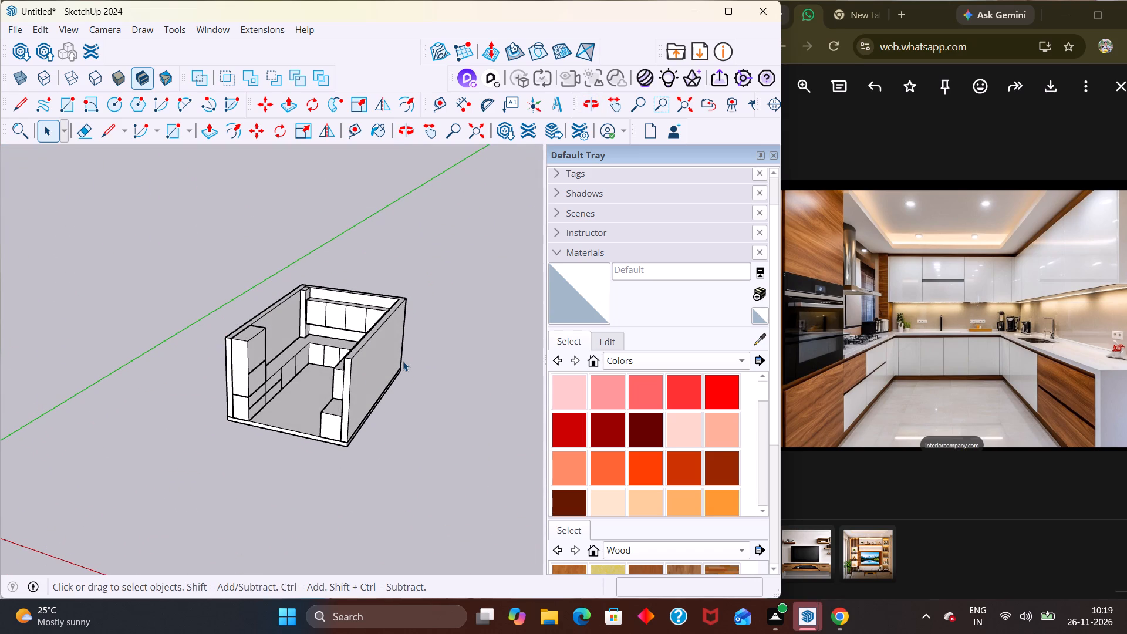
scroll(230, 273, up, 5)
middle_drag(298, 308, 241, 316)
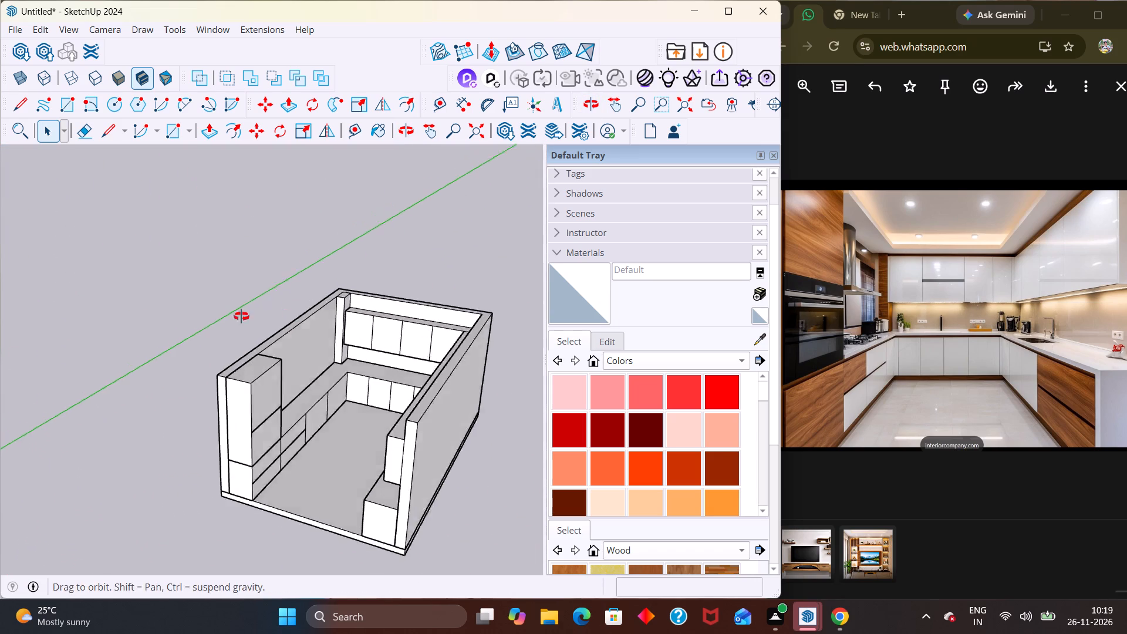
middle_drag(241, 316, 58, 309)
scroll(287, 337, up, 4)
middle_drag(307, 377, 305, 407)
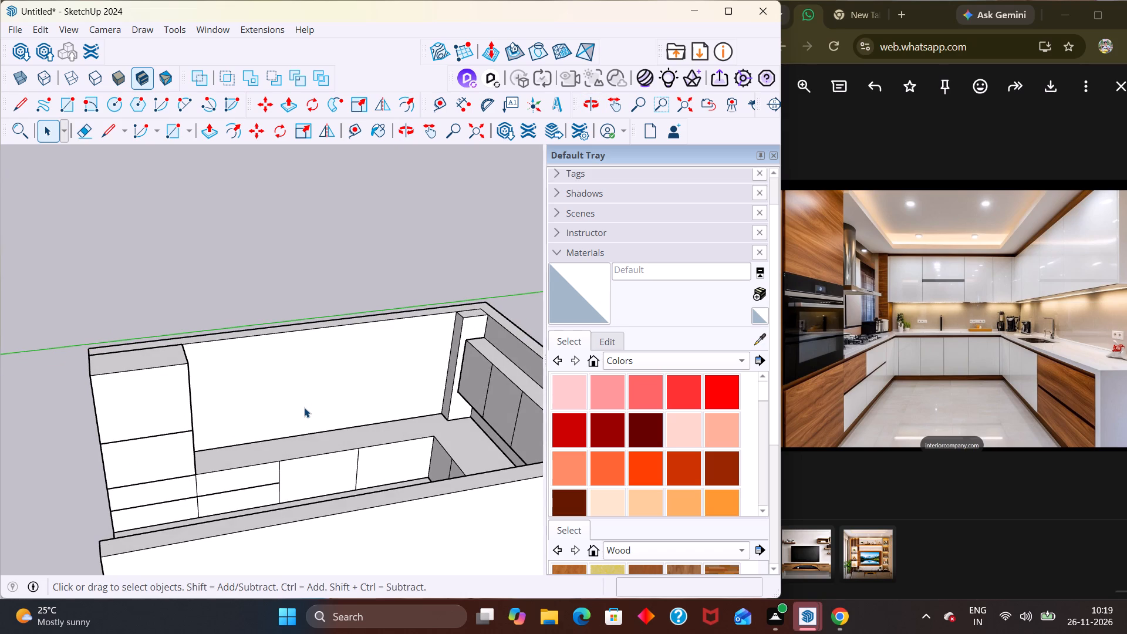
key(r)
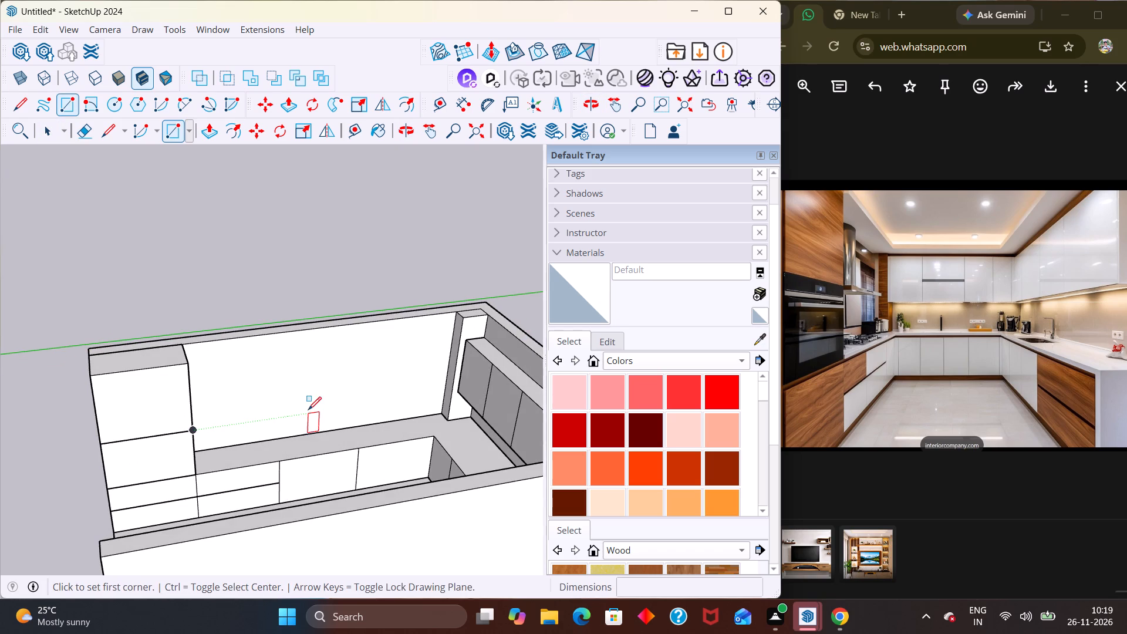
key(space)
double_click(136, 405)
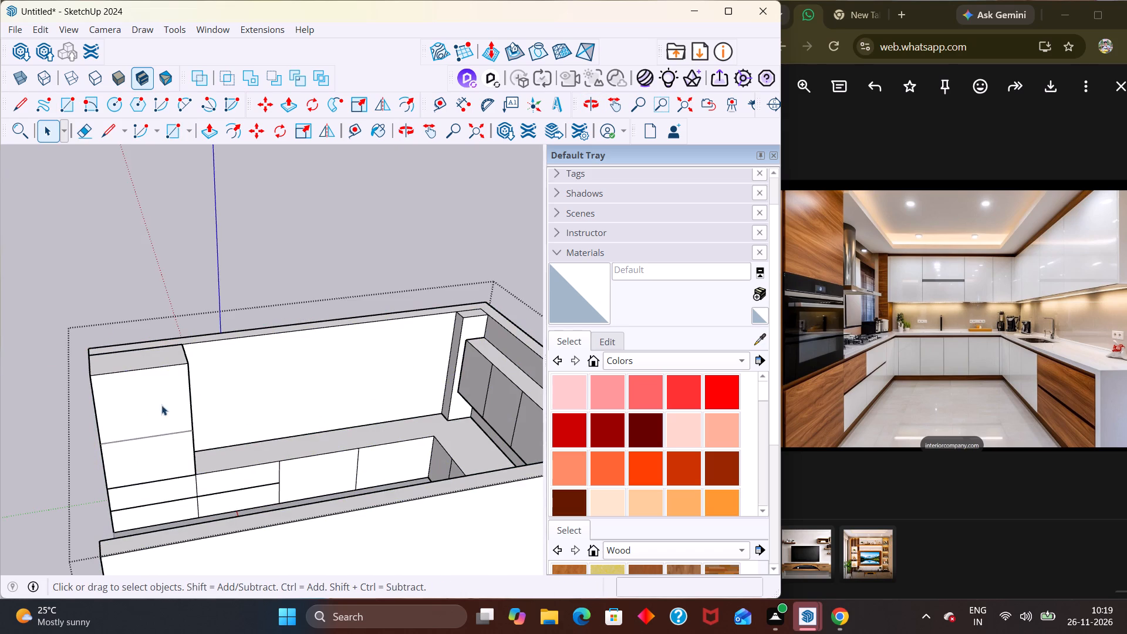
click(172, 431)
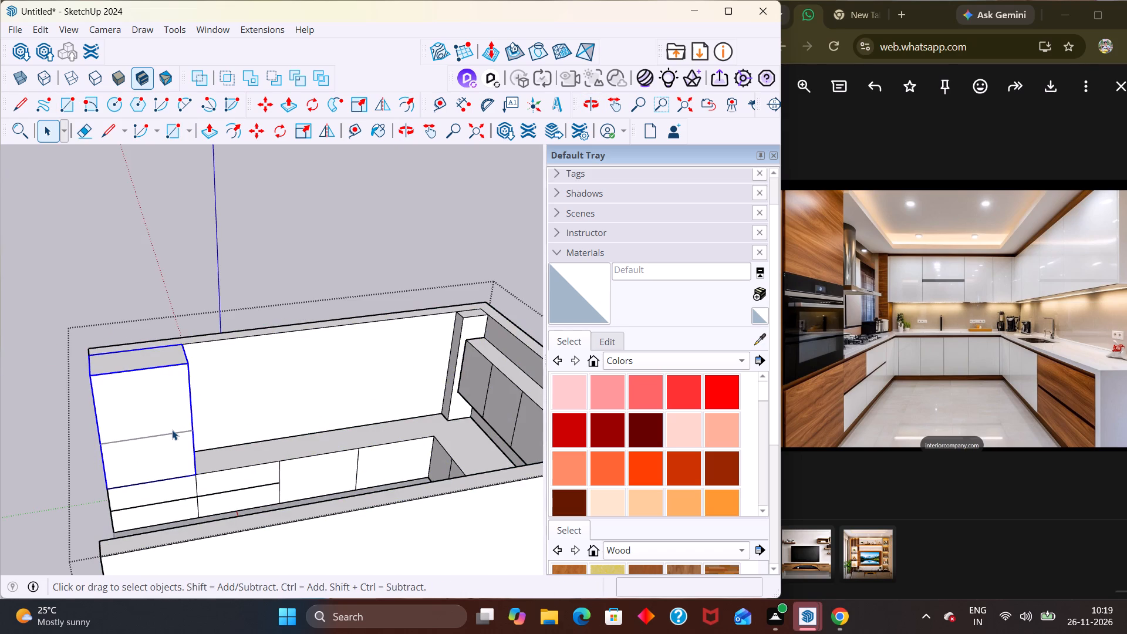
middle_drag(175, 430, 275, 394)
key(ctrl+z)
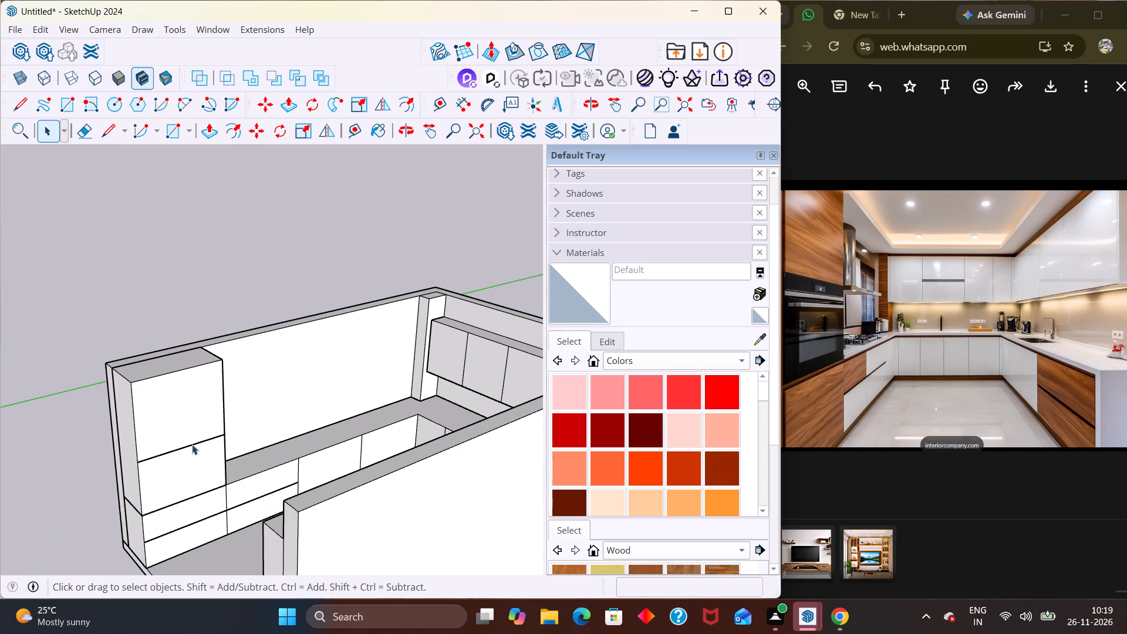
Copy the loose horizontal dividing line on the tall unit's inner face and delete the original.
click(191, 444)
right_click(191, 444)
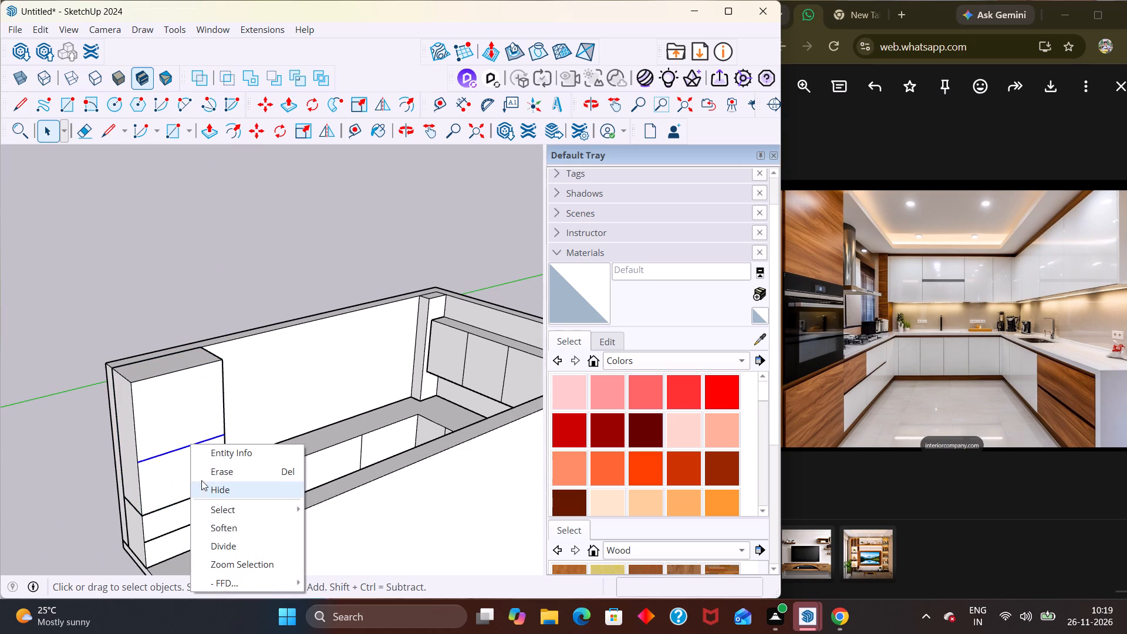
click(53, 26)
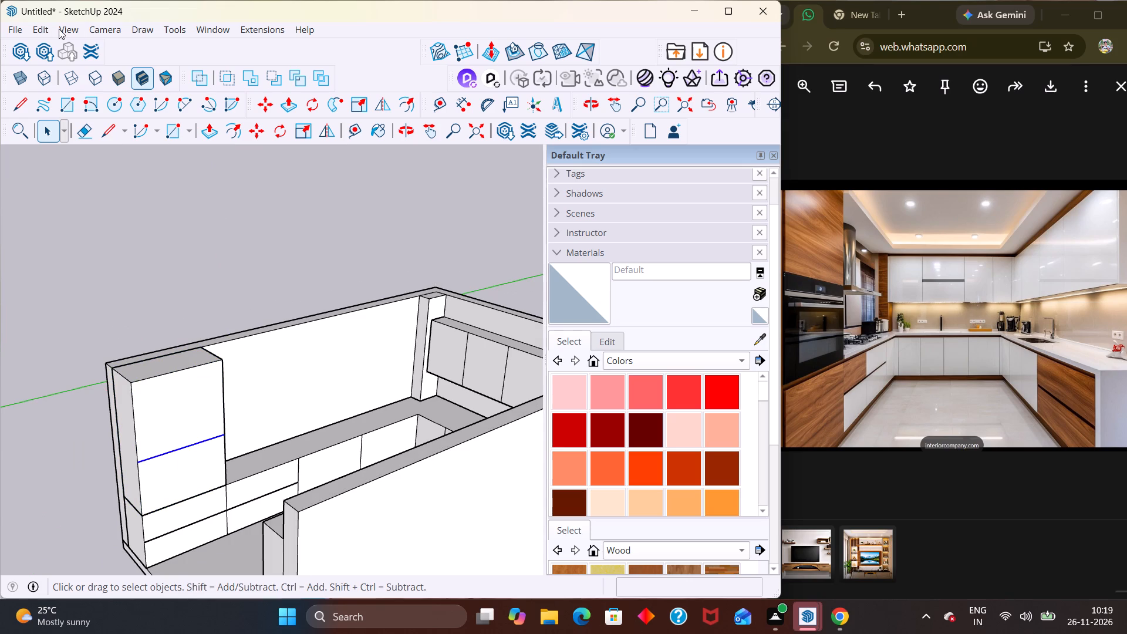
click(76, 29)
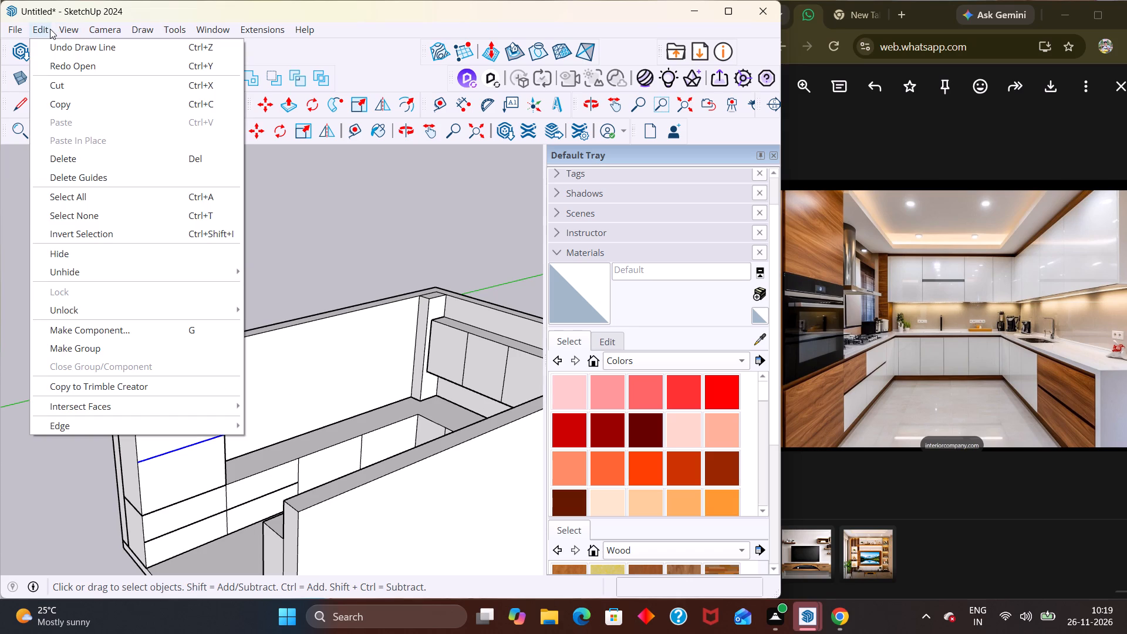
click(83, 104)
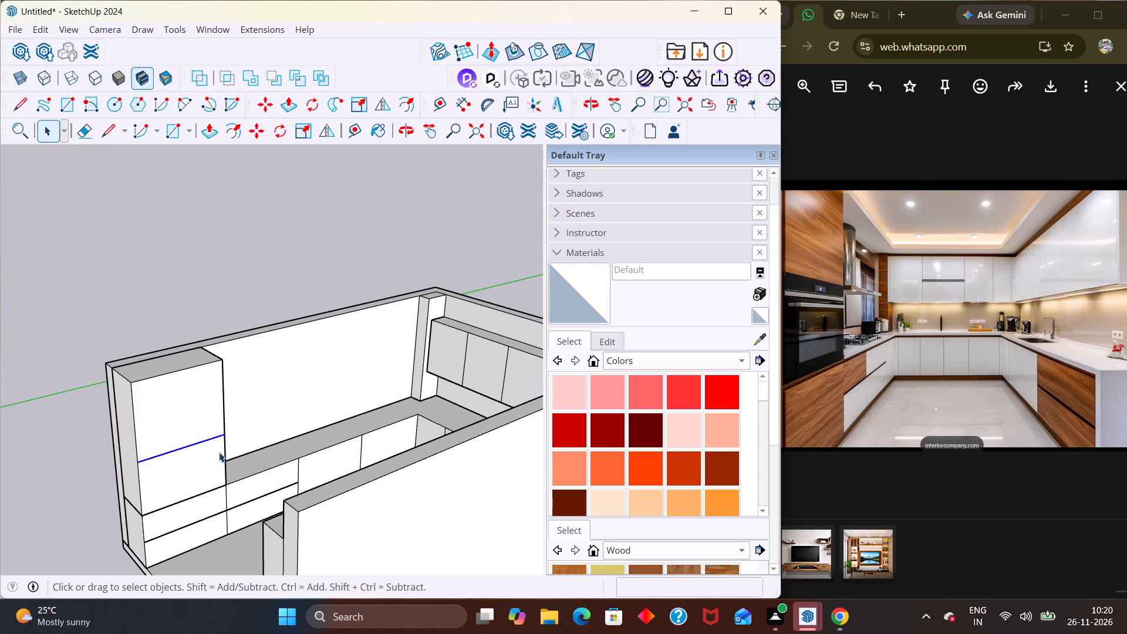
double_click(189, 444)
key(Delete)
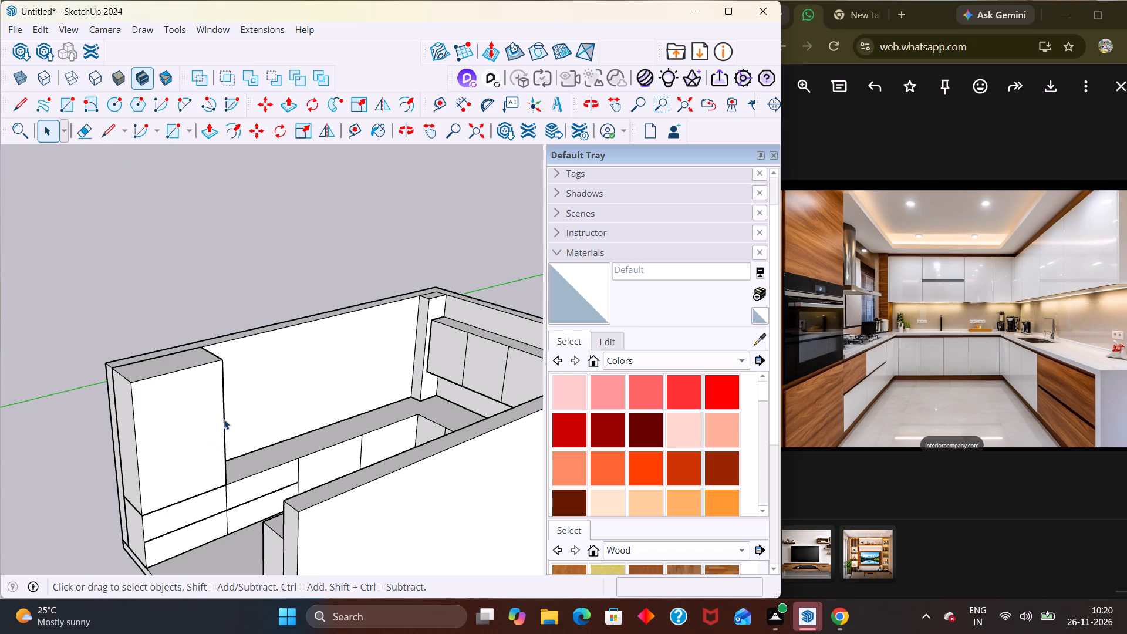
Paste the copied line in place inside the kitchen group, on the tall unit's inner face, and close the group.
double_click(217, 421)
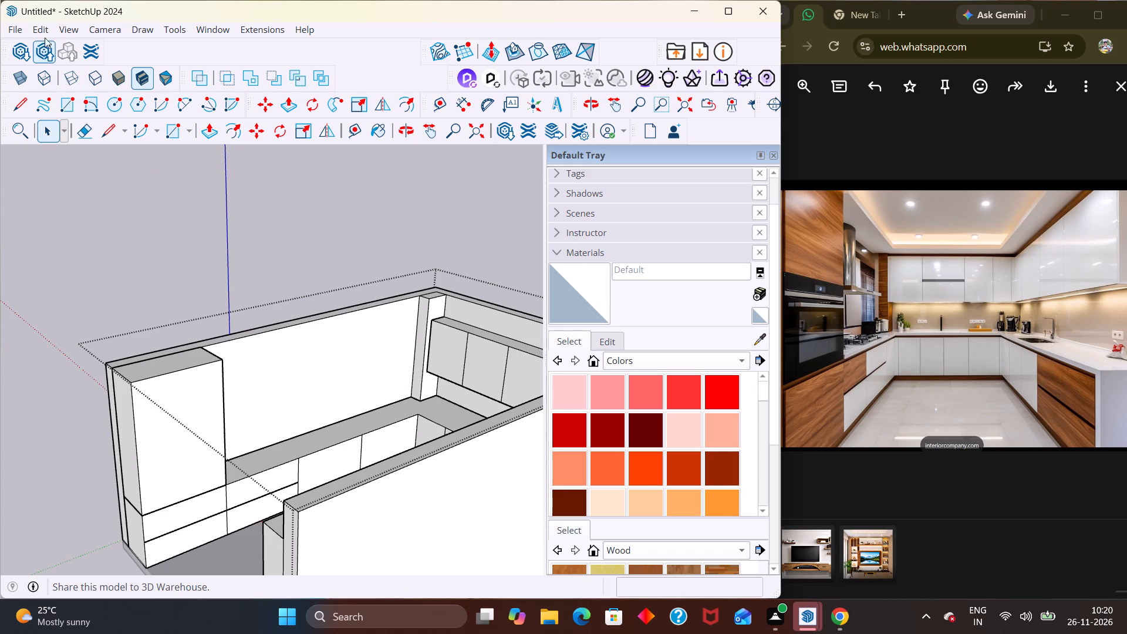
click(38, 32)
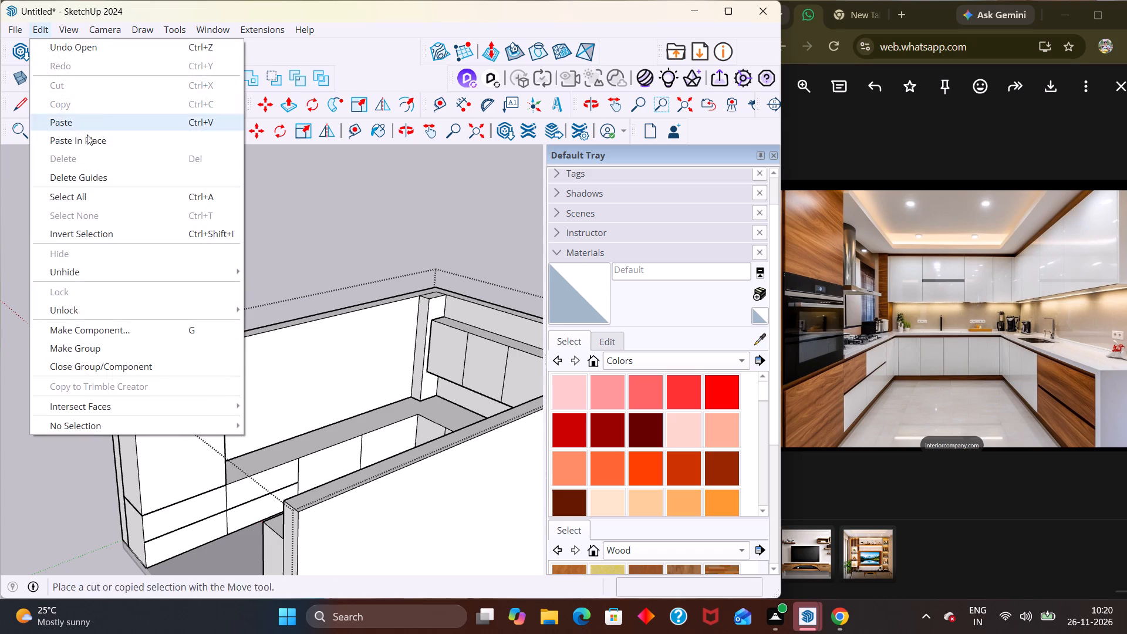
click(88, 143)
click(56, 315)
key(space)
scroll(100, 316, down, 4)
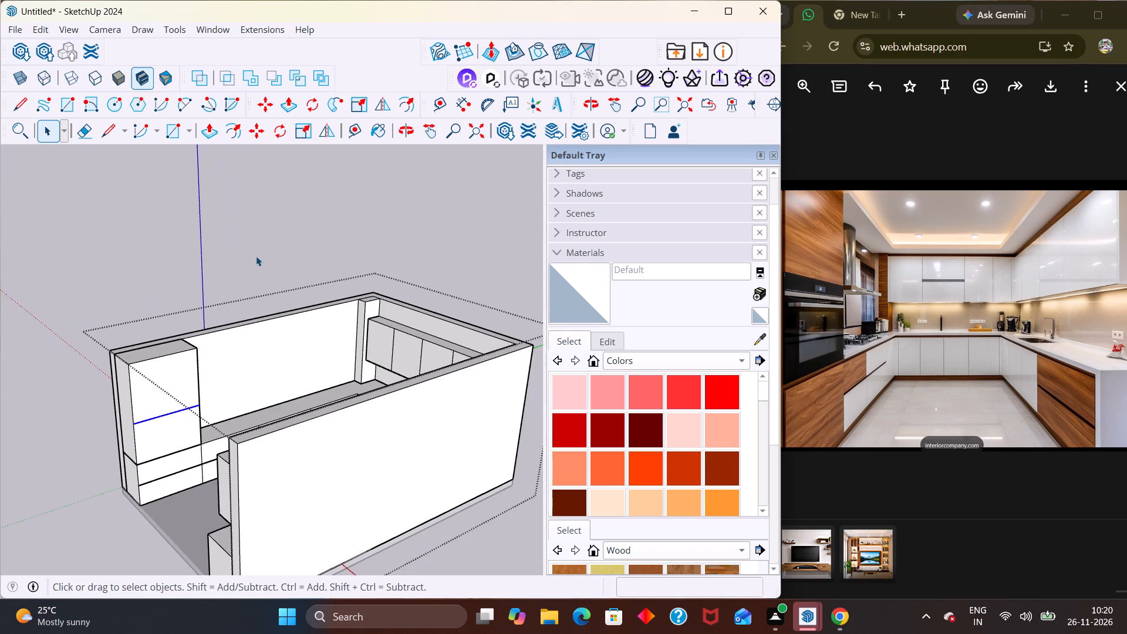
click(256, 256)
Examine the pasted dividing line on the tall unit inside the kitchen group, from above and the open front.
middle_drag(184, 387, 191, 393)
scroll(185, 390, up, 4)
middle_drag(206, 411, 159, 431)
scroll(294, 393, up, 1)
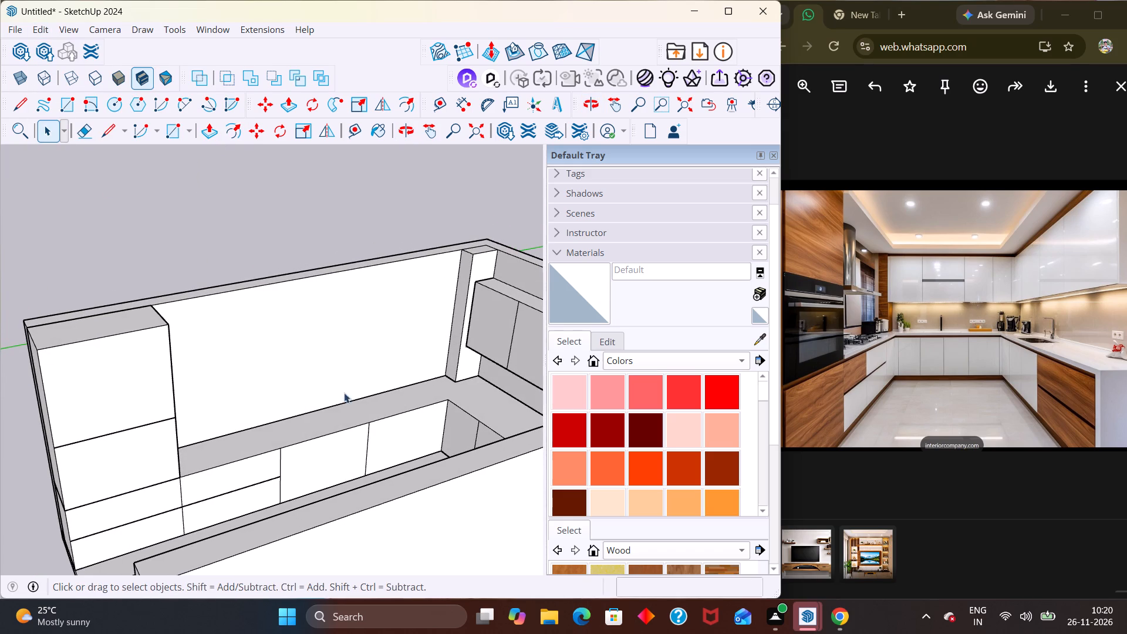
double_click(319, 352)
middle_drag(325, 372, 350, 461)
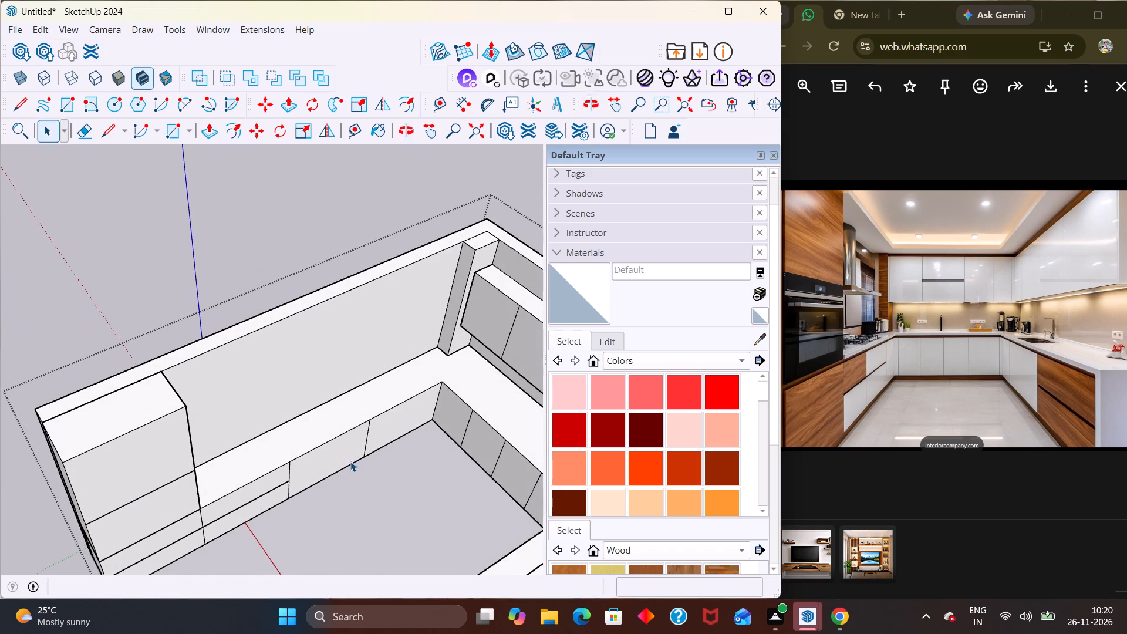
middle_drag(183, 460, 139, 325)
middle_drag(110, 360, 266, 368)
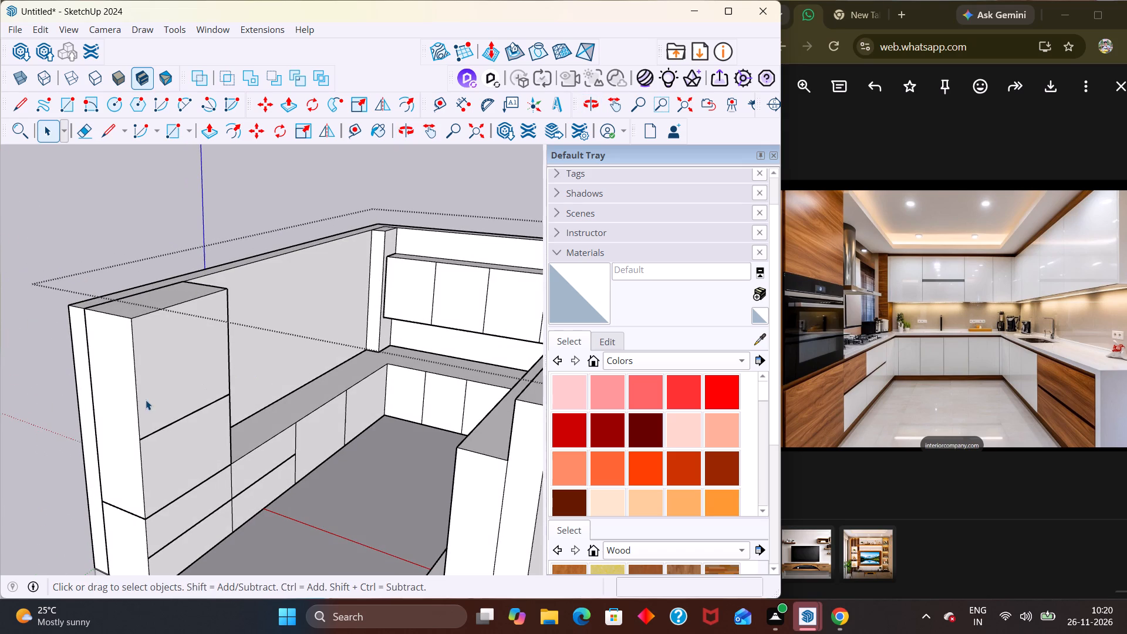
drag(157, 421, 171, 451)
drag(159, 416, 169, 430)
click(169, 430)
scroll(172, 409, down, 5)
click(315, 237)
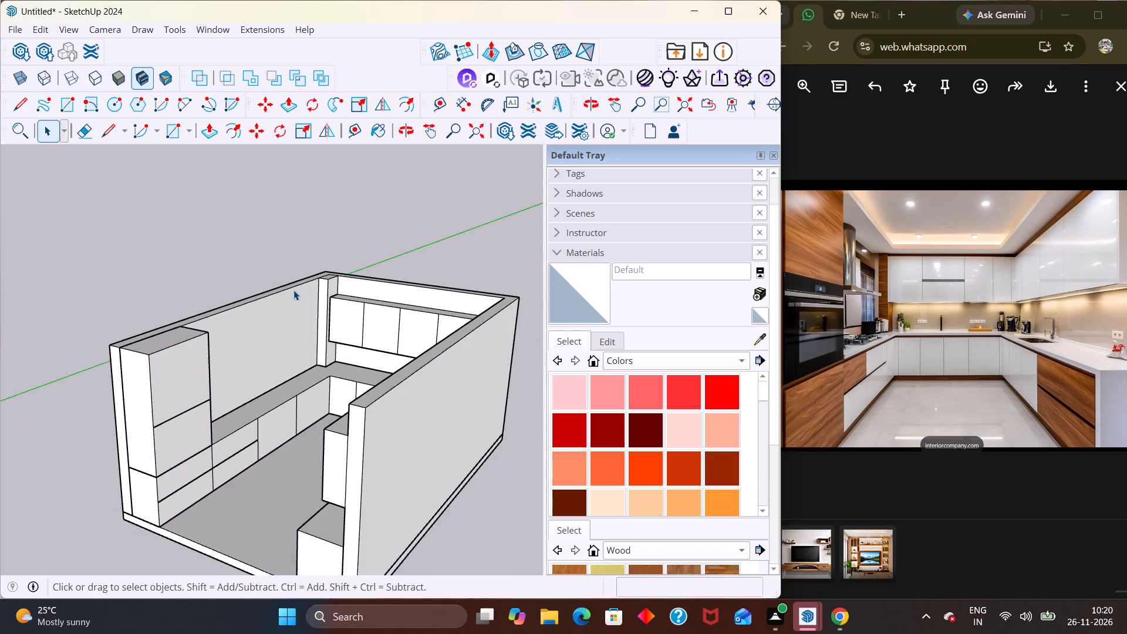
Inside the kitchen group, draw a window rectangle about 5' 4" high on the long wall above the counter, beside the corner column.
scroll(279, 315, up, 3)
middle_drag(298, 342, 179, 369)
double_click(202, 365)
scroll(241, 351, up, 2)
scroll(248, 351, down, 1)
scroll(248, 351, up, 1)
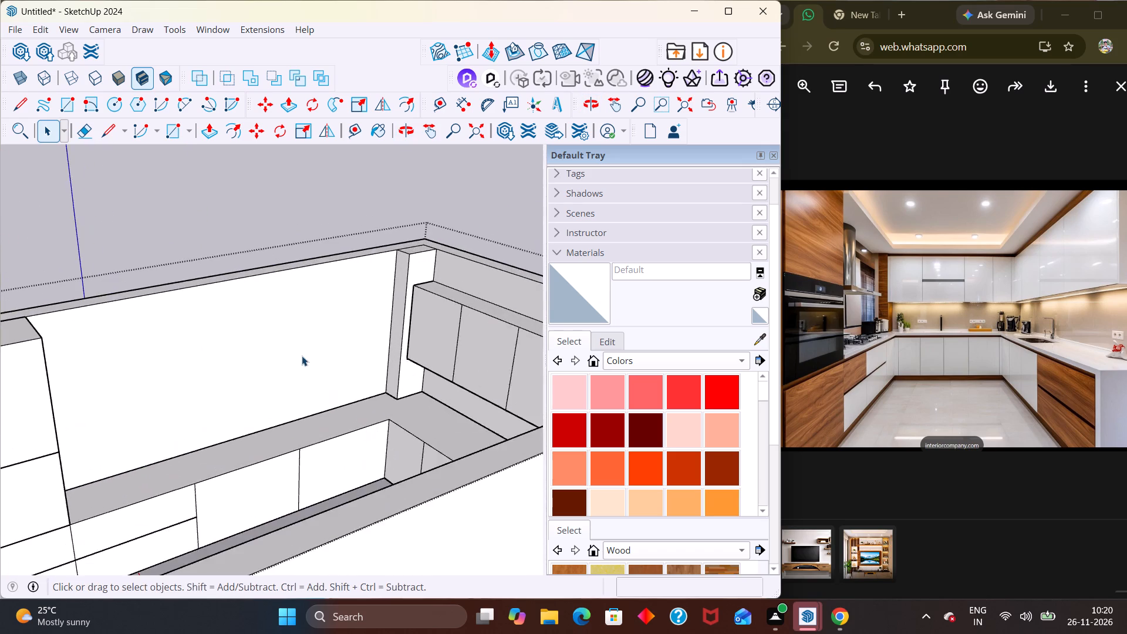
middle_drag(299, 358, 161, 355)
middle_drag(216, 410, 232, 446)
key(r)
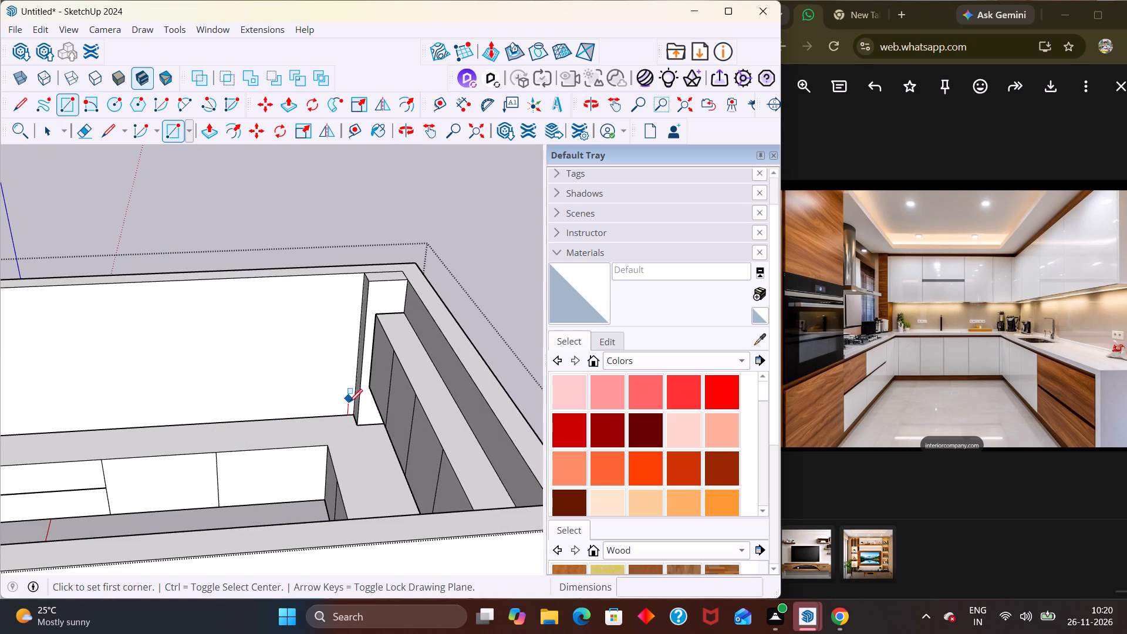
scroll(327, 409, up, 4)
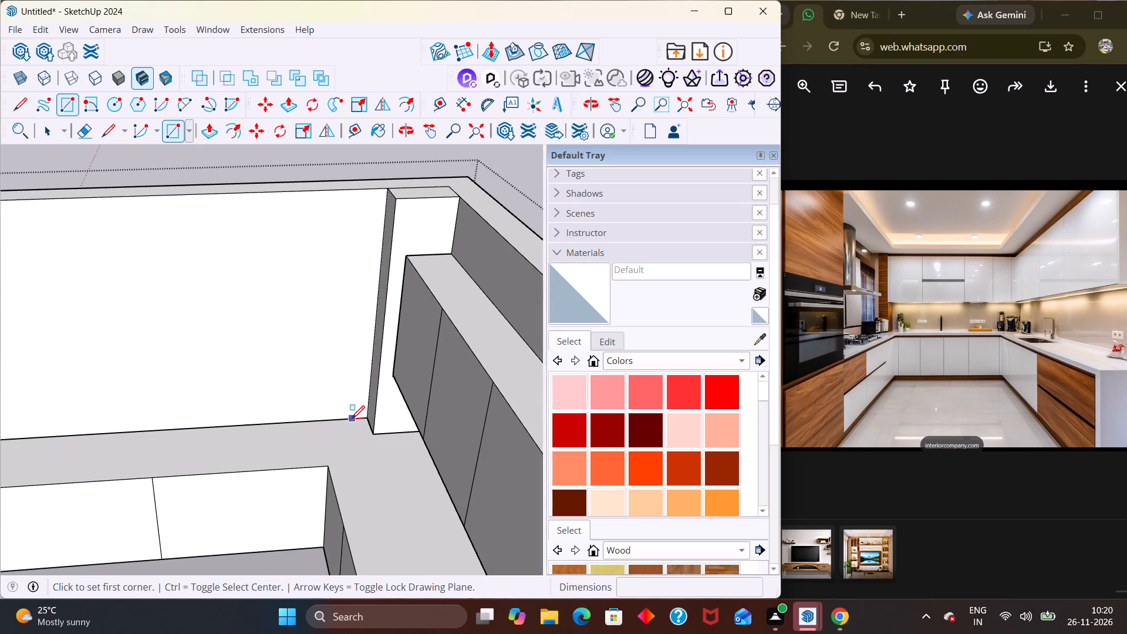
click(348, 419)
scroll(250, 247, down, 4)
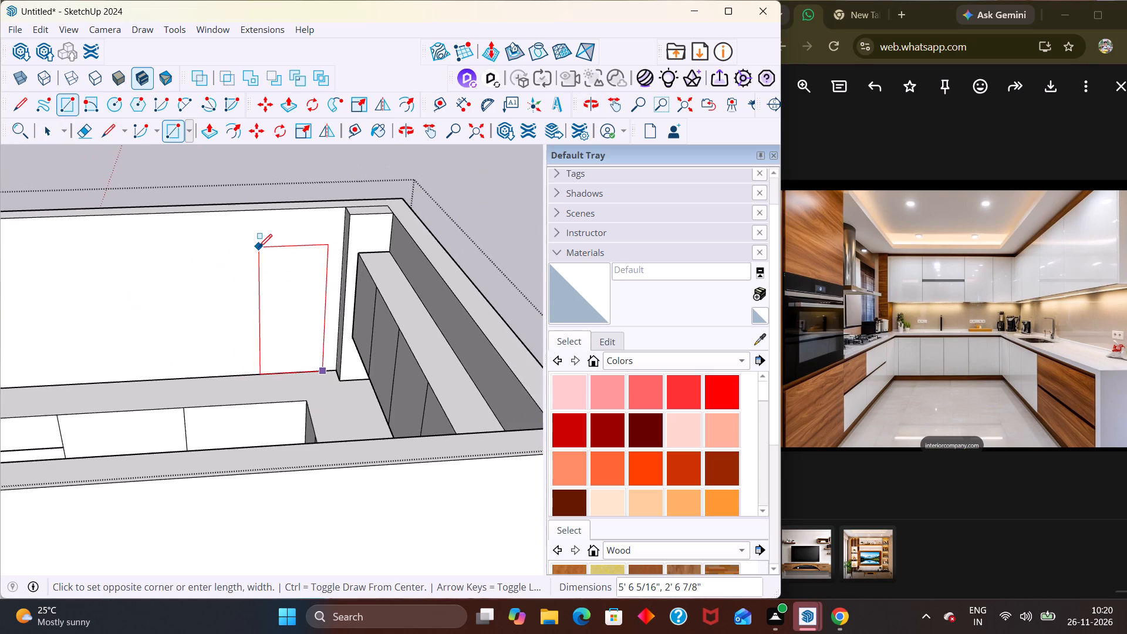
scroll(320, 240, down, 4)
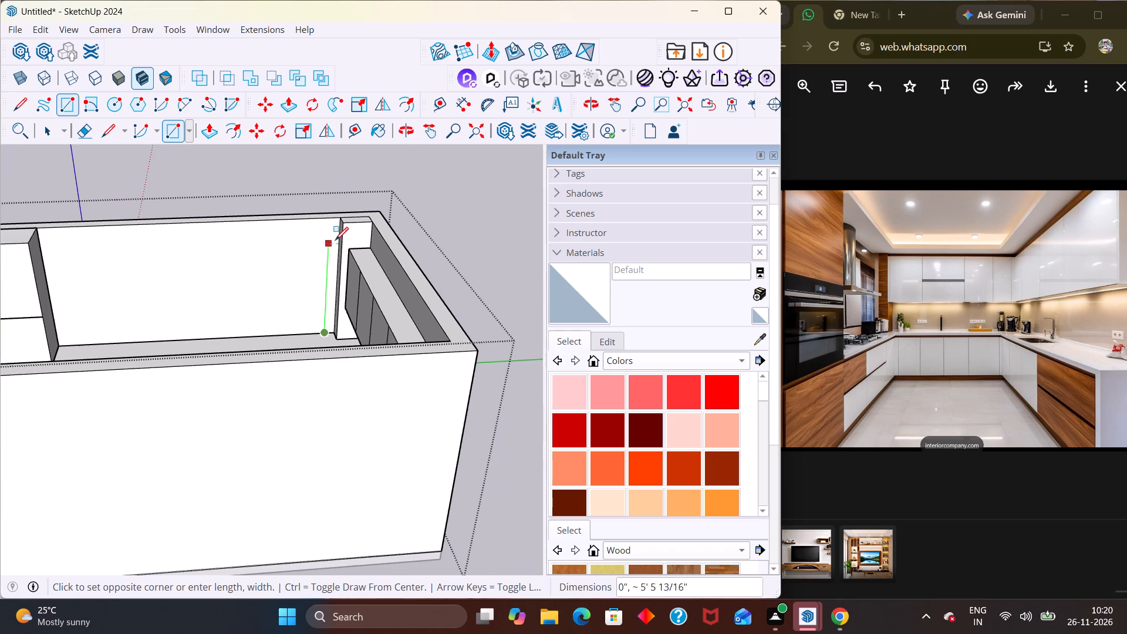
middle_drag(247, 233, 275, 199)
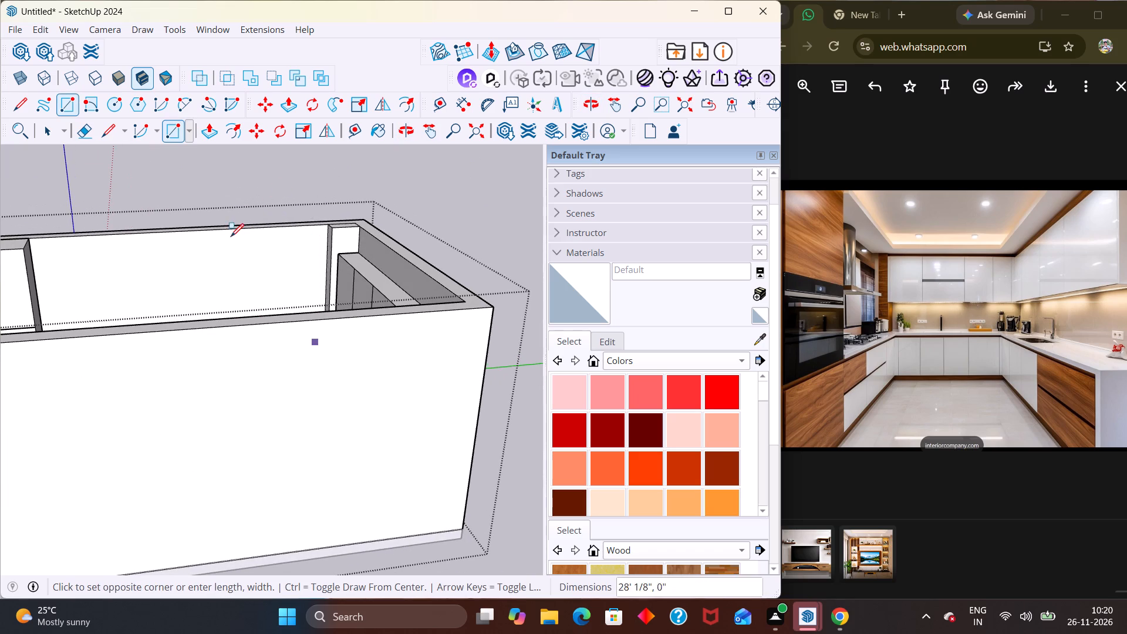
middle_drag(227, 243, 251, 298)
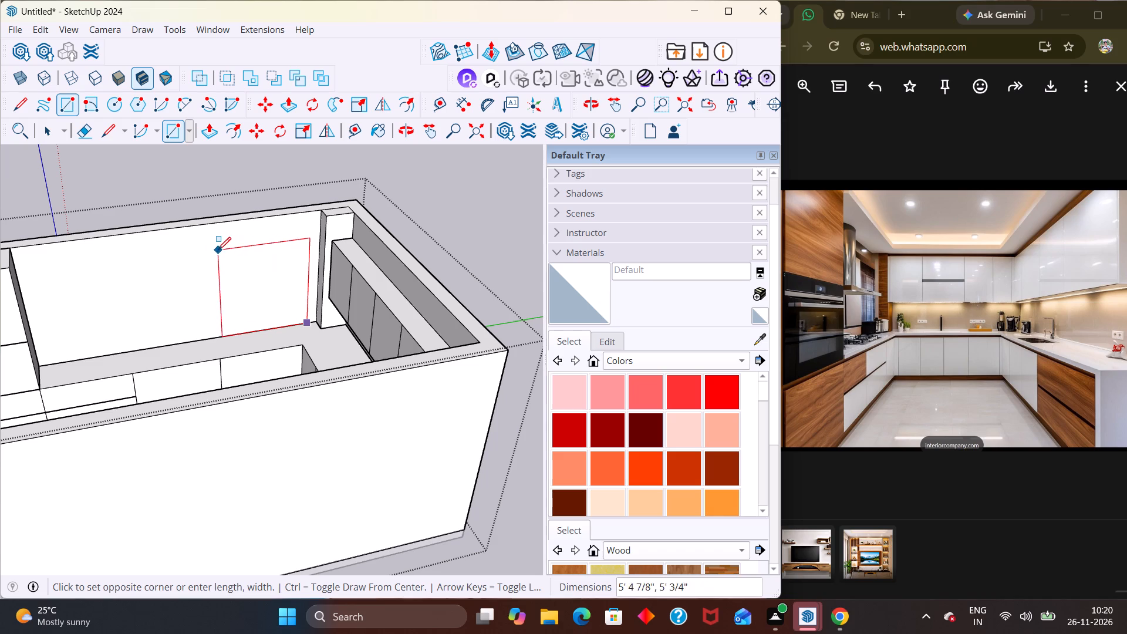
click(229, 250)
scroll(288, 203, down, 1)
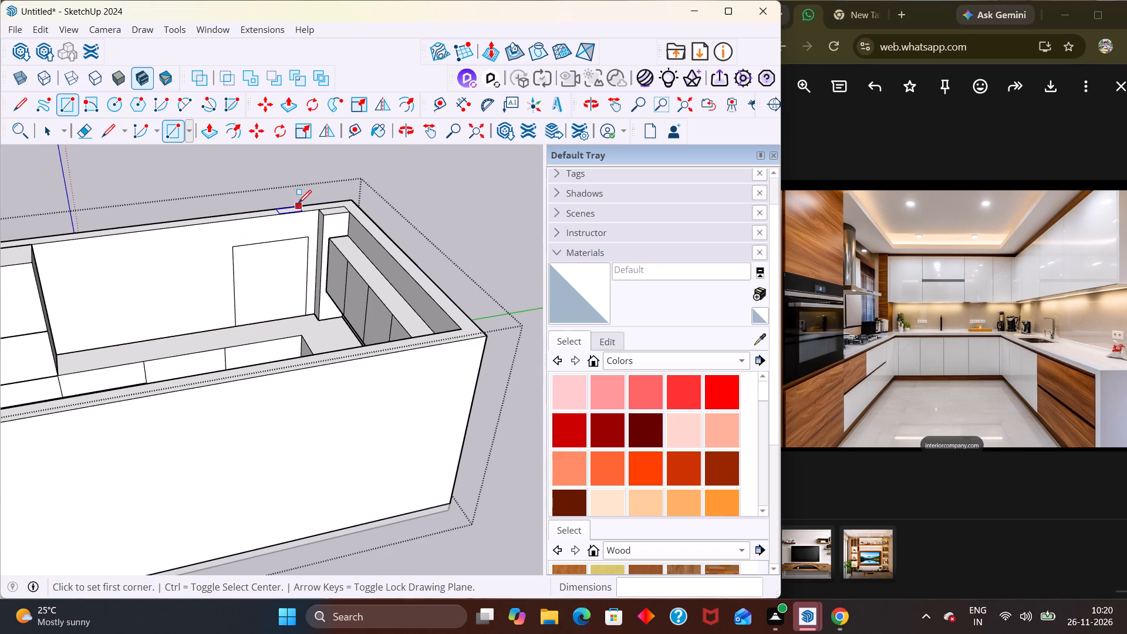
Push the window rectangle 5 1/2" into the long wall with Push/Pull and close the kitchen group.
key(space)
click(278, 271)
double_click(278, 271)
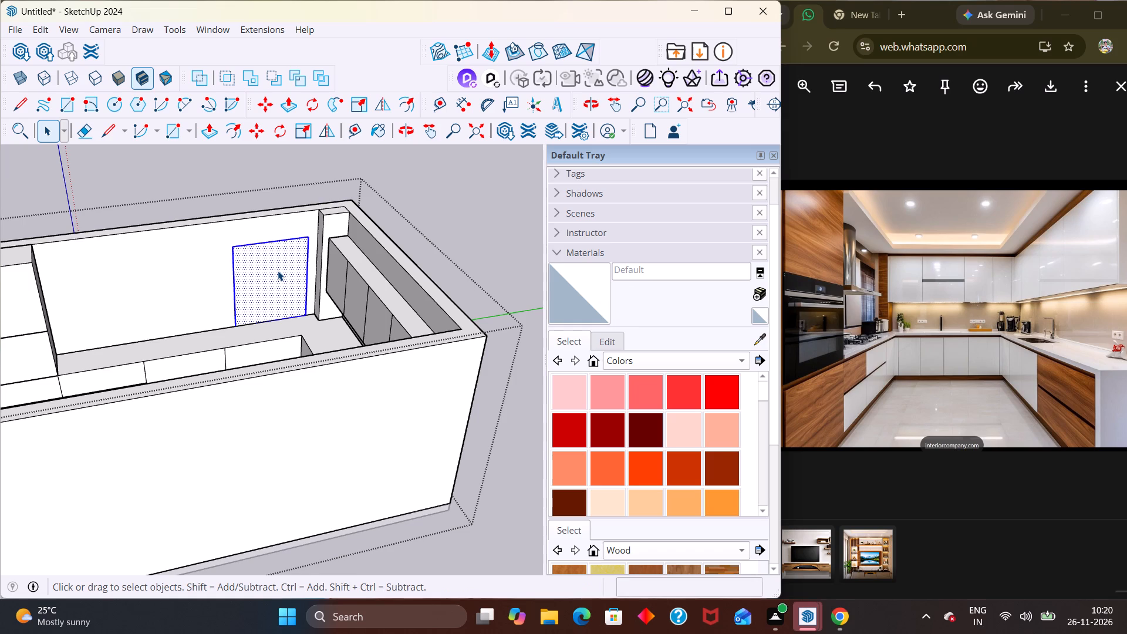
key(p)
click(271, 265)
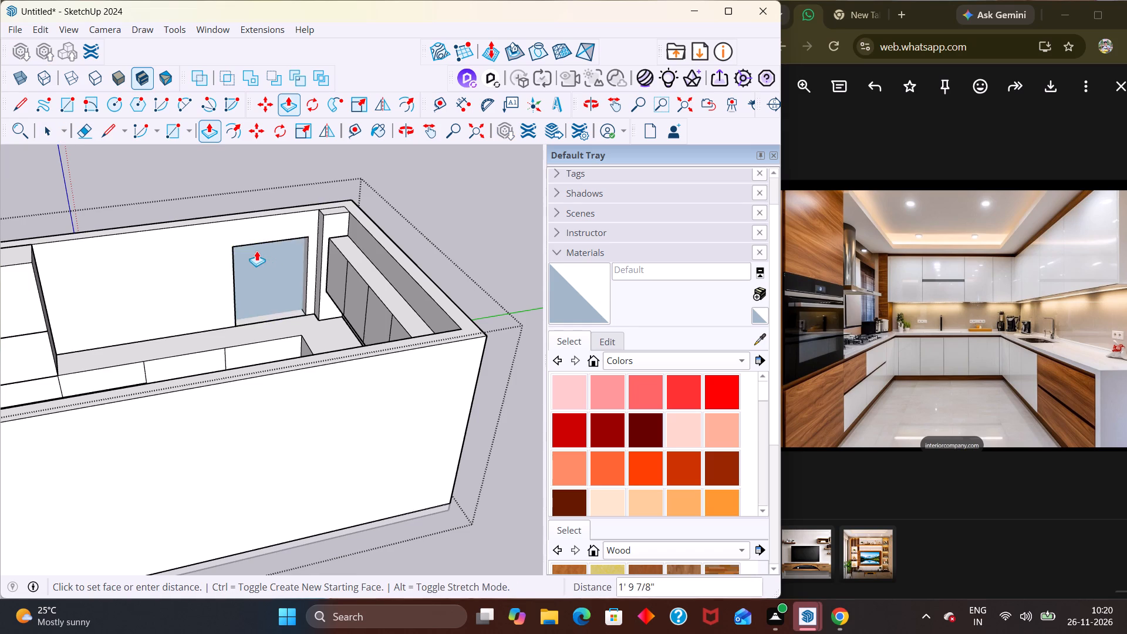
middle_drag(254, 249, 456, 325)
middle_drag(175, 275, 291, 385)
scroll(244, 232, up, 2)
scroll(200, 265, up, 7)
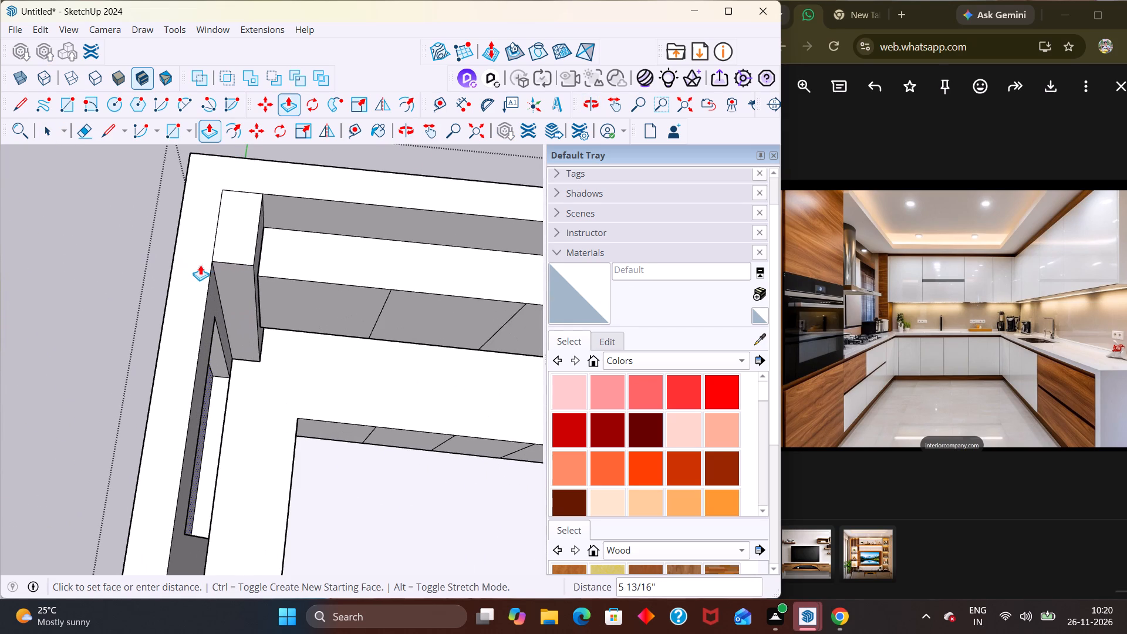
click(202, 265)
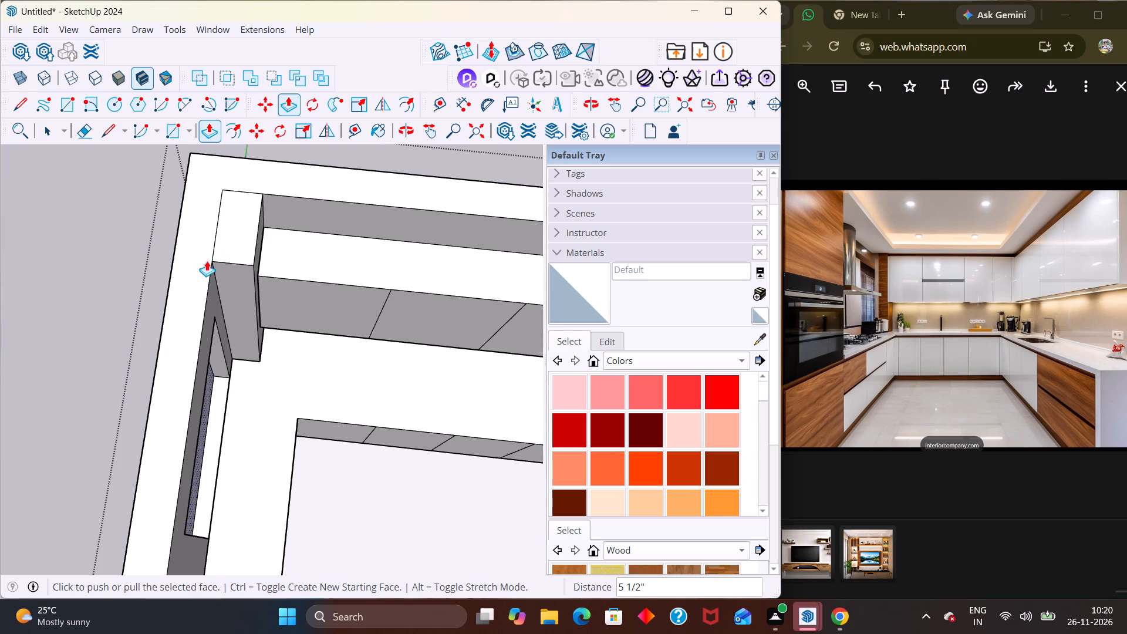
scroll(247, 246, down, 5)
key(space)
click(154, 278)
Examine the window recess in the long wall from inside the kitchen and from the wall's outer side.
scroll(181, 282, down, 4)
scroll(214, 278, up, 1)
scroll(218, 275, down, 2)
middle_drag(265, 309, 43, 233)
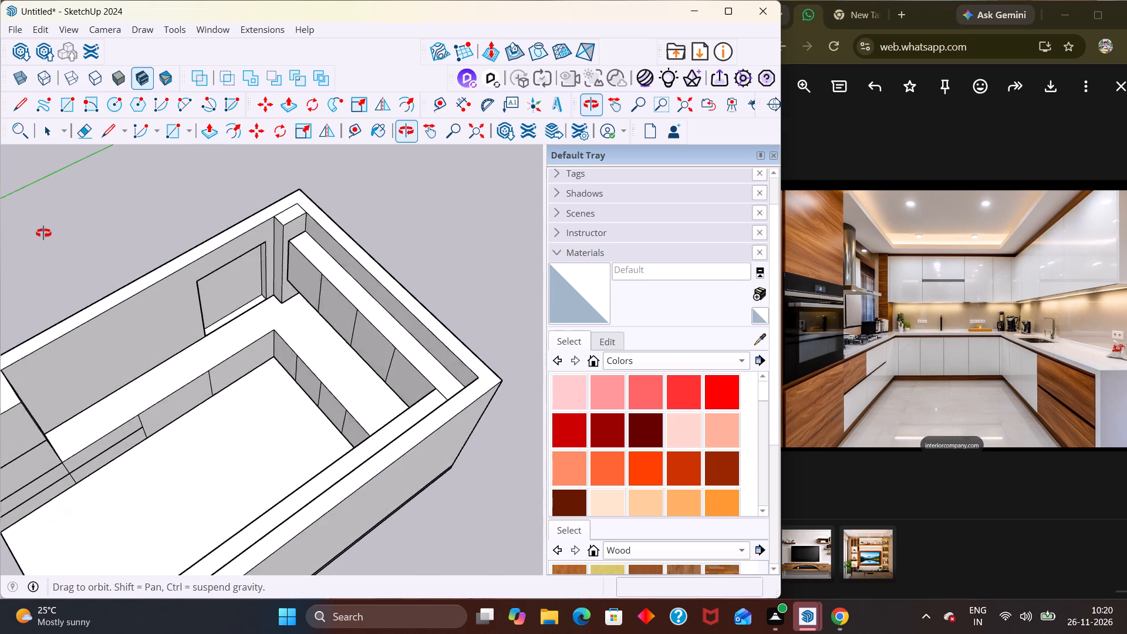
middle_drag(43, 233, 55, 232)
middle_drag(194, 386, 509, 292)
middle_drag(342, 379, 411, 378)
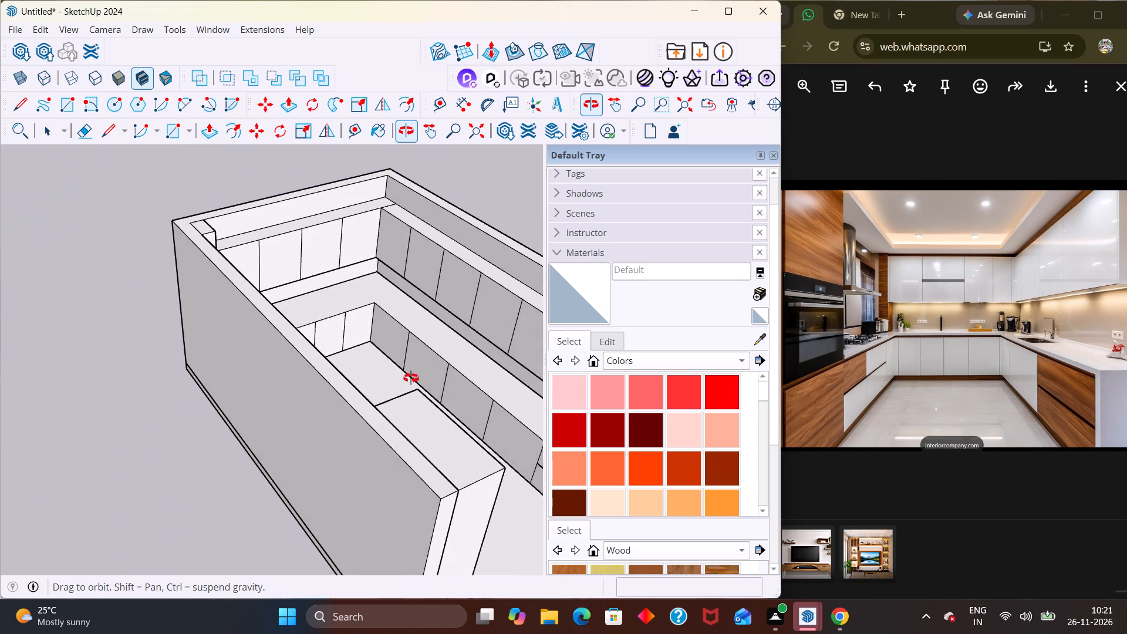
middle_drag(411, 378, 105, 316)
Undo closing the kitchen group, push the recessed window face a further 3 1/2" through the wall, and close the group.
key(ctrl+z)
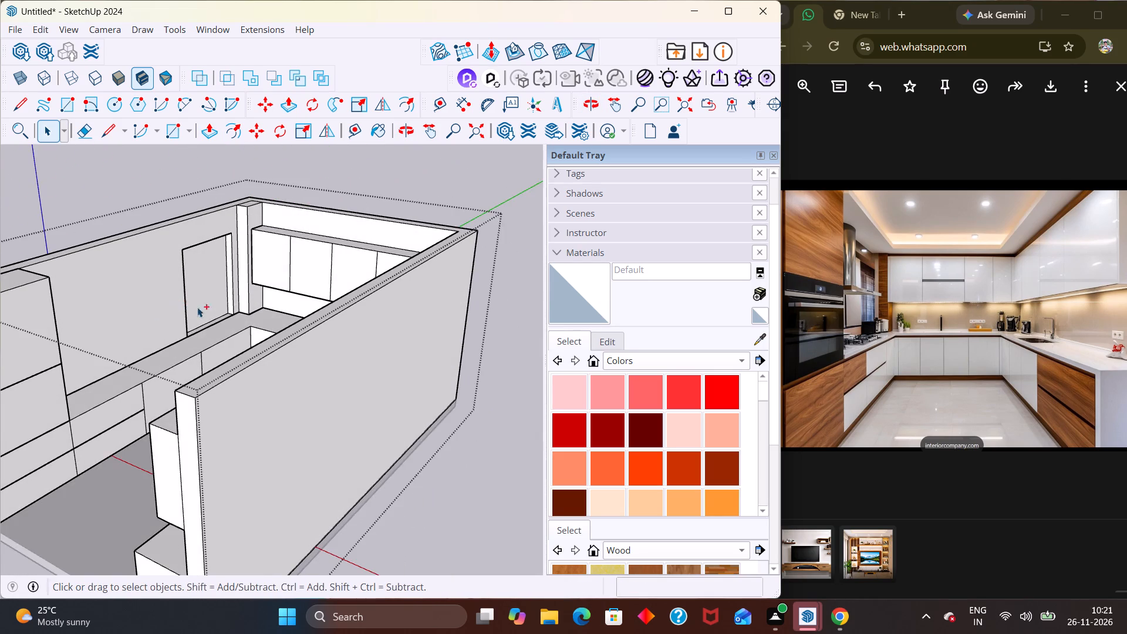
middle_drag(227, 314, 245, 458)
key(space)
double_click(199, 305)
triple_click(195, 297)
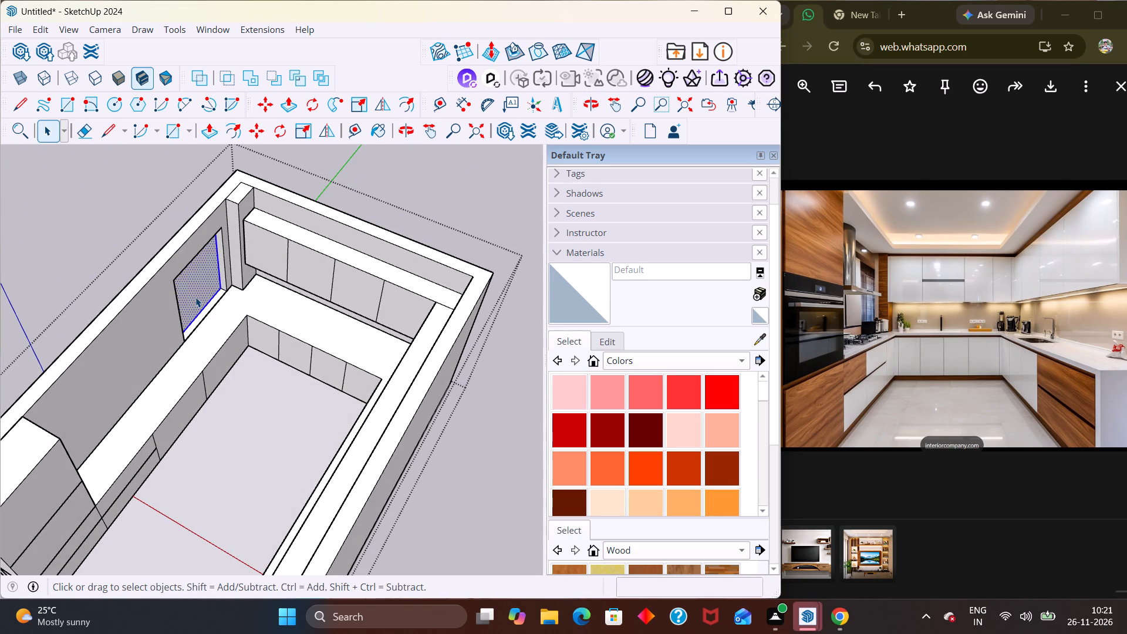
double_click(195, 297)
key(p)
click(195, 297)
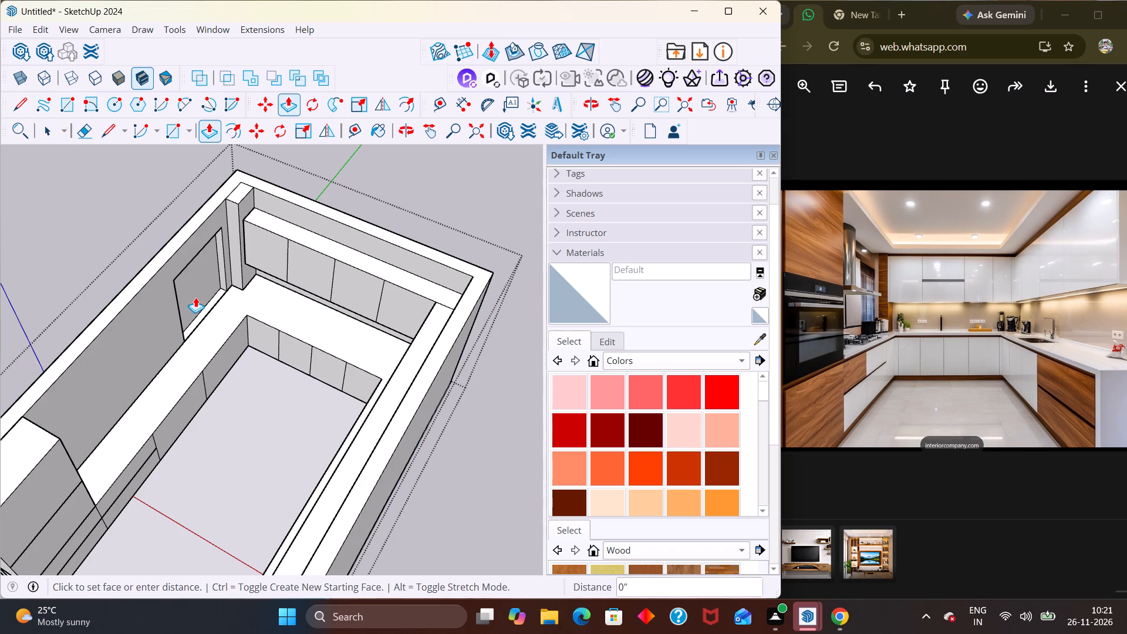
click(158, 245)
scroll(228, 197, down, 2)
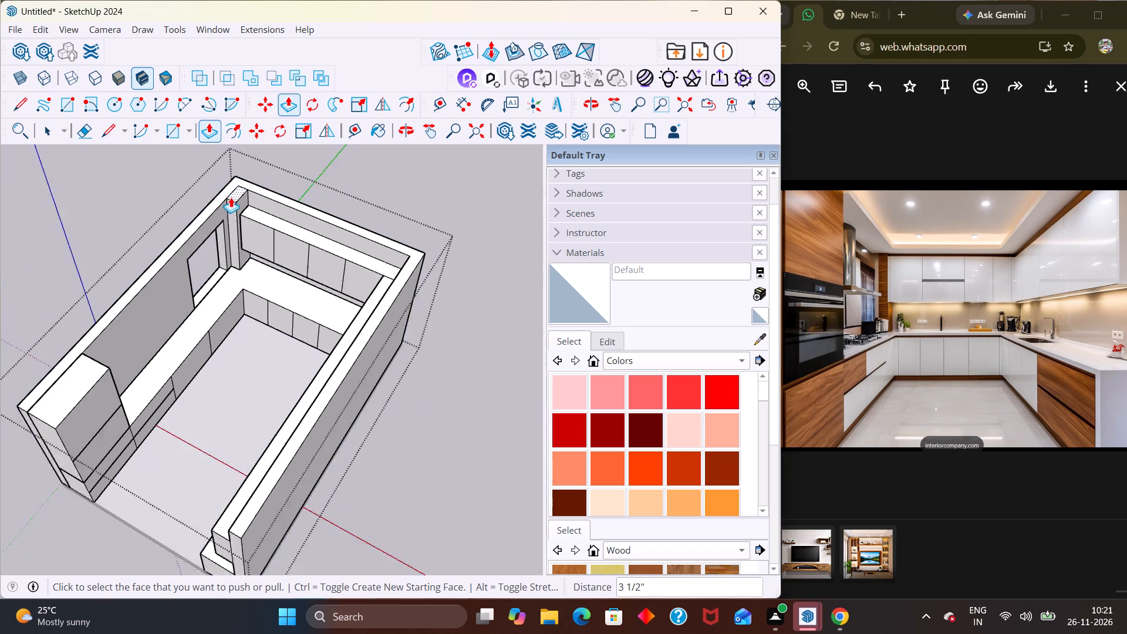
scroll(231, 197, down, 3)
key(space)
click(355, 171)
Examine the window opening in the long wall from outside, above and the kitchen's open front.
middle_drag(212, 387, 414, 322)
middle_drag(187, 399, 316, 342)
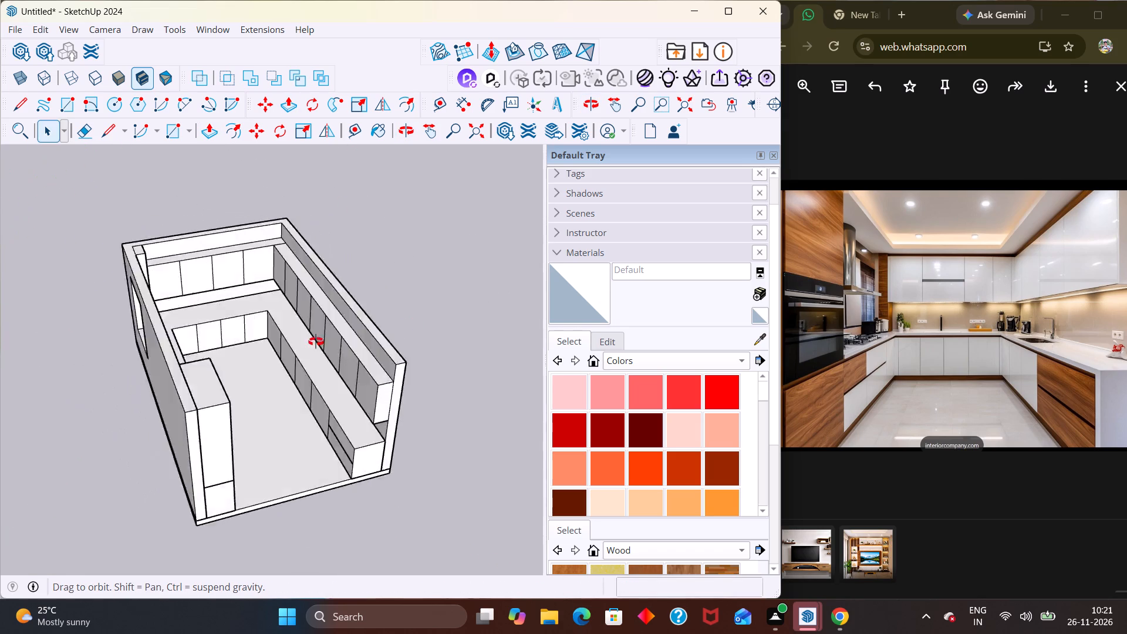
middle_drag(316, 342, 171, 259)
scroll(335, 243, down, 9)
middle_drag(357, 295, 129, 340)
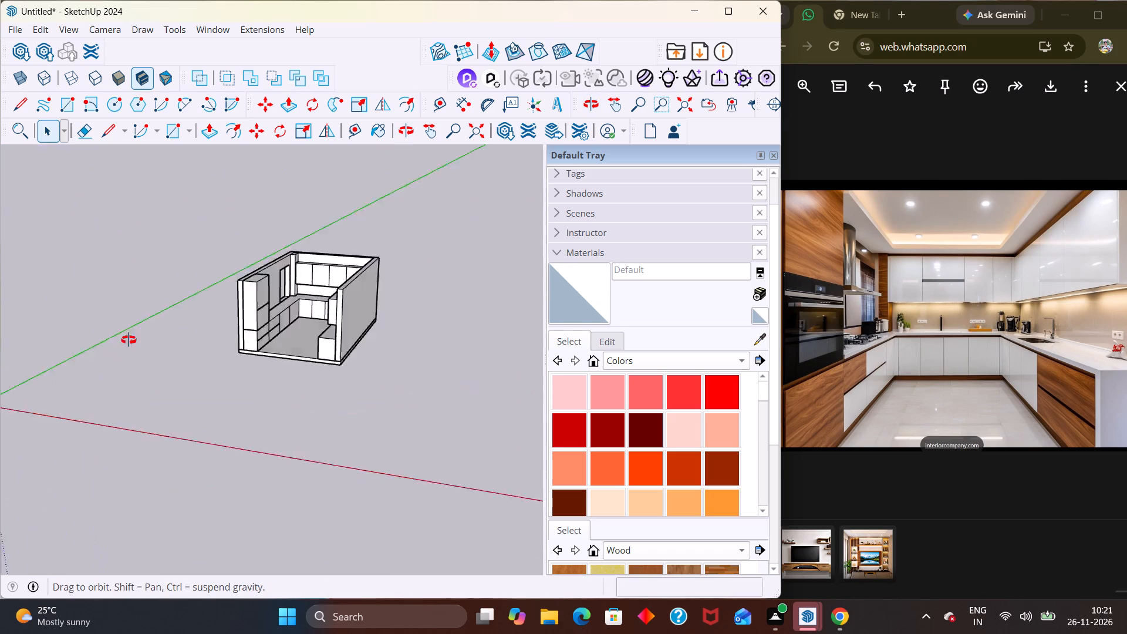
middle_drag(129, 340, 0, 348)
scroll(361, 231, up, 8)
middle_drag(313, 296, 60, 429)
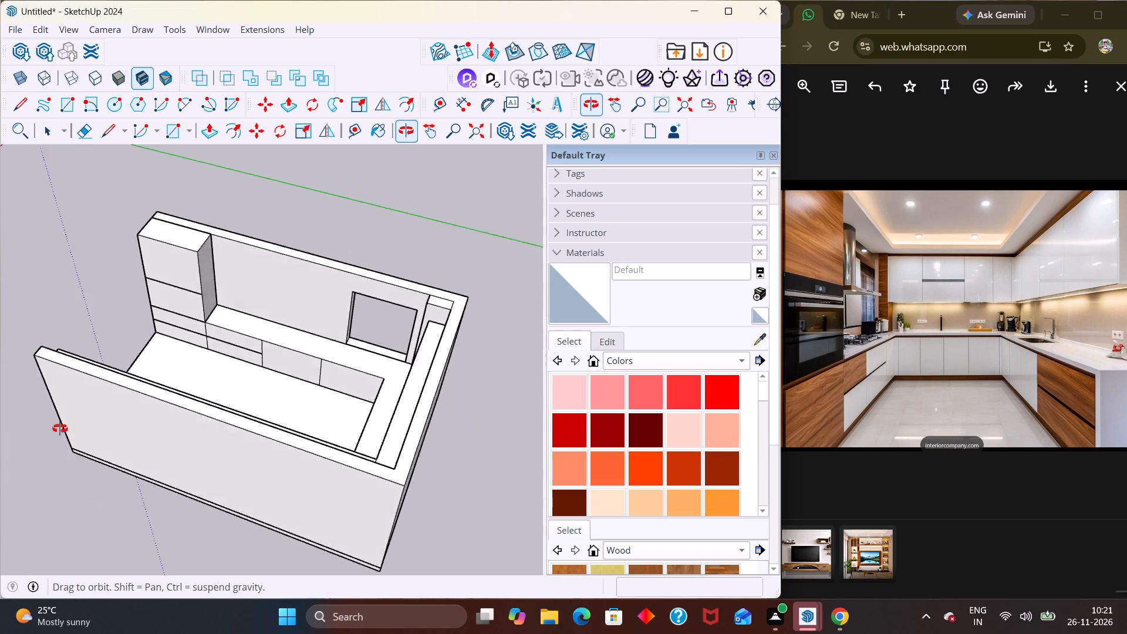
middle_drag(60, 429, 627, 303)
scroll(392, 343, down, 4)
middle_drag(457, 345, 365, 339)
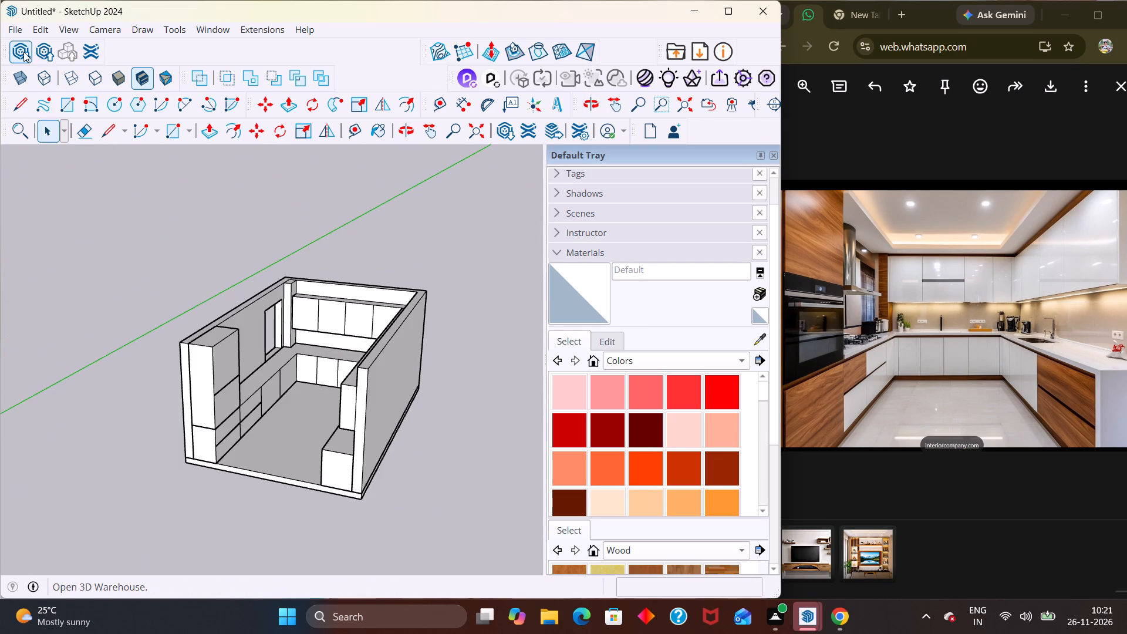
Open 3D Warehouse, dismiss the promotional offer and search the models for "WUINDOW BLUE".
click(23, 52)
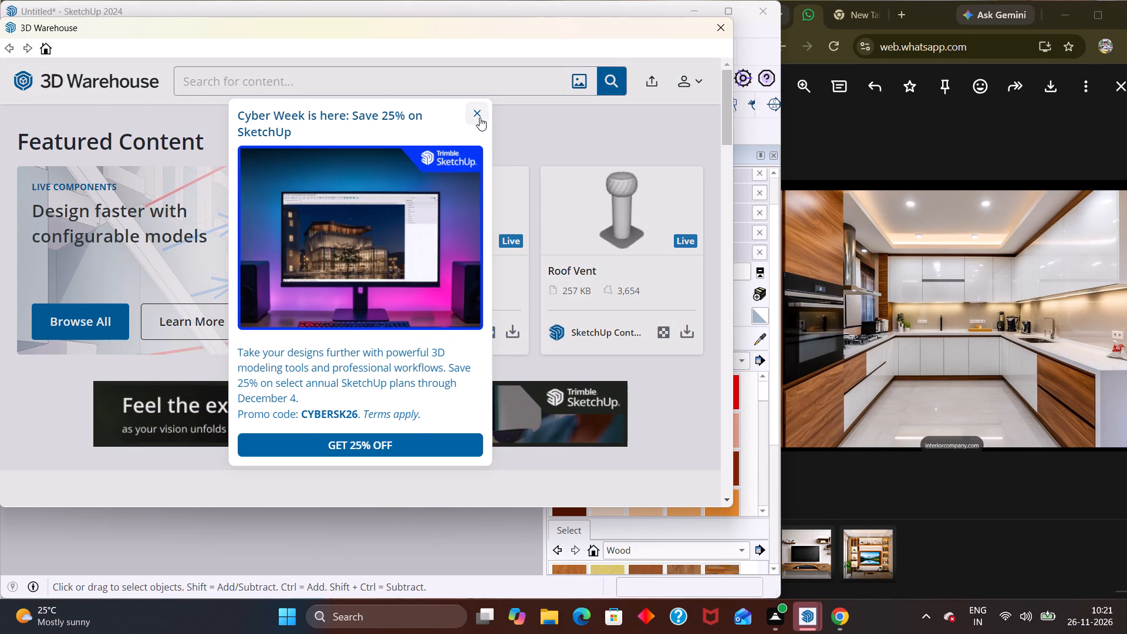
click(480, 117)
click(313, 81)
text(WUINDOW)
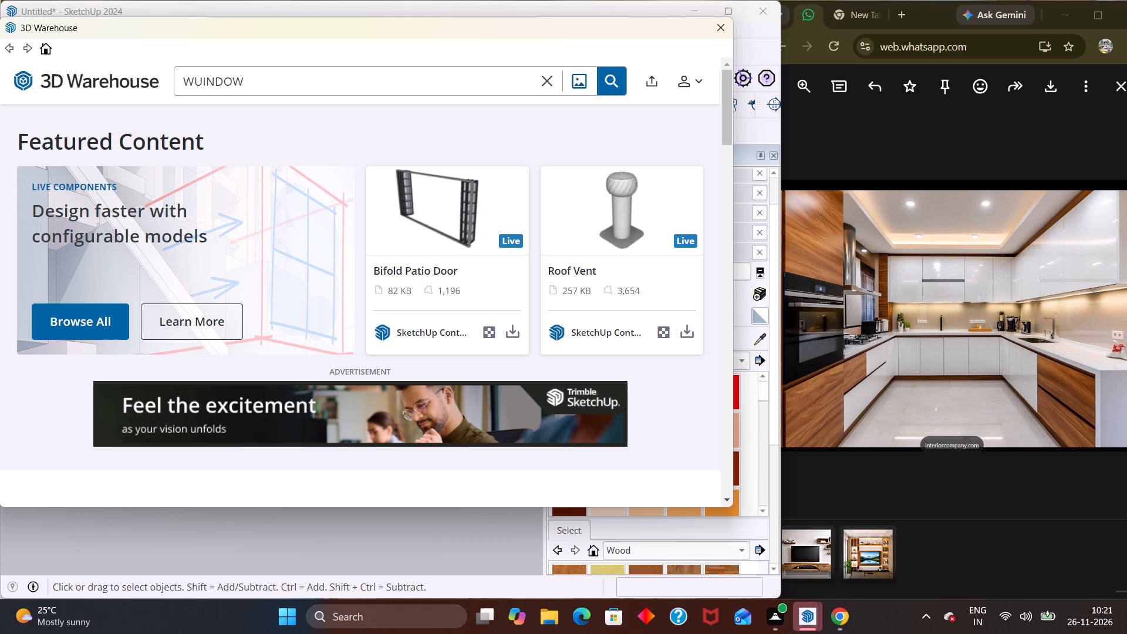
key(space)
text(BLUE)
key(Return)
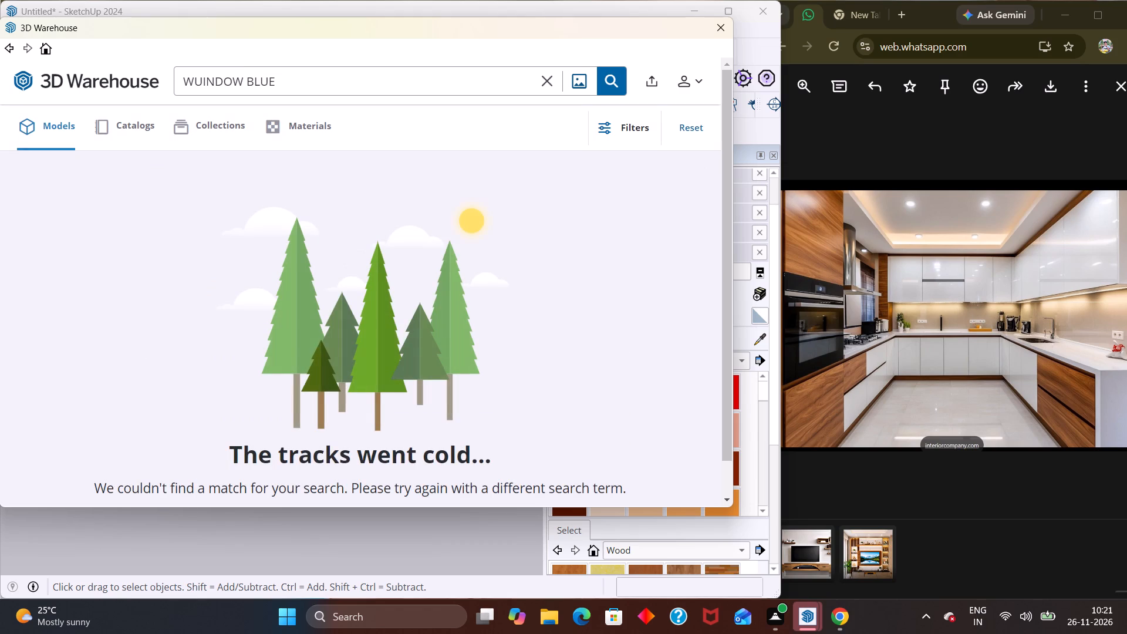
Replace BLUE in the search term and search the models for "WUINDOW GLASS".
key(BackSpace)
key(BackSpace)
key(BackSpace)
click(313, 81)
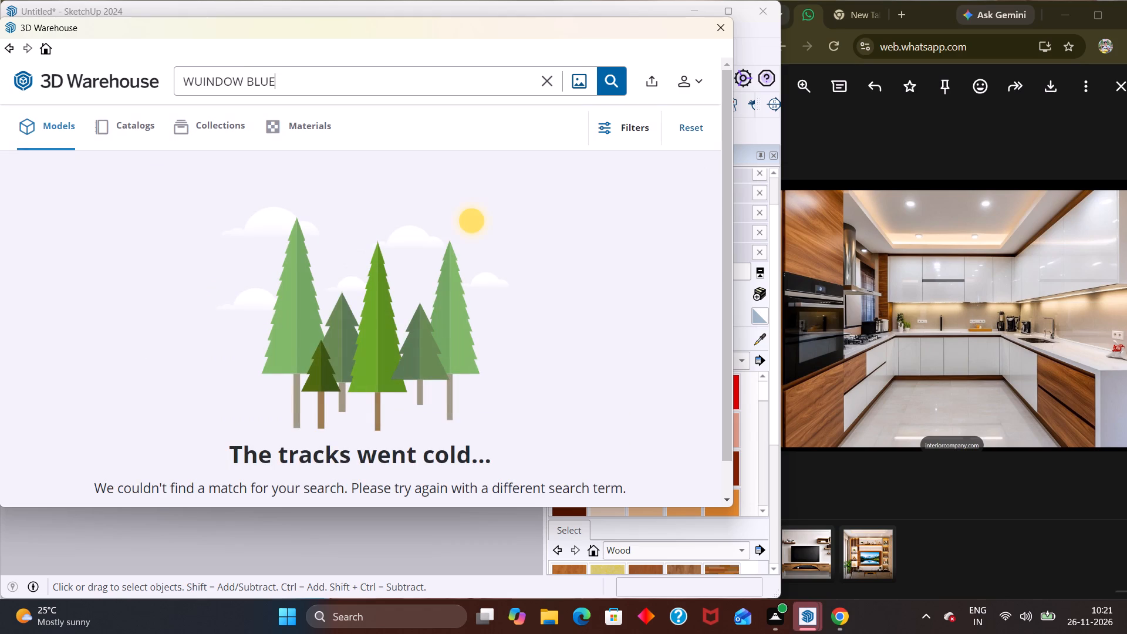
key(BackSpace)
key(BackSpace)
key(BackSpace)
key(BackSpace)
text(GLAS)
key(Return)
click(313, 81)
key(s)
key(Return)
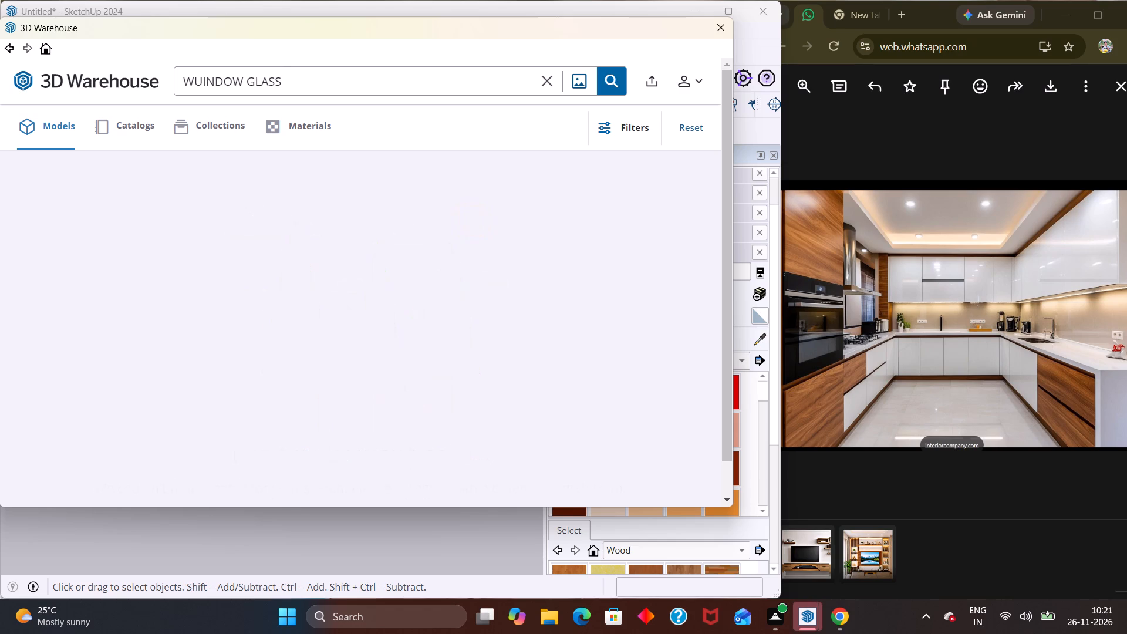
Rewrite the search term and search the models for "WIMDOW GASS".
click(313, 81)
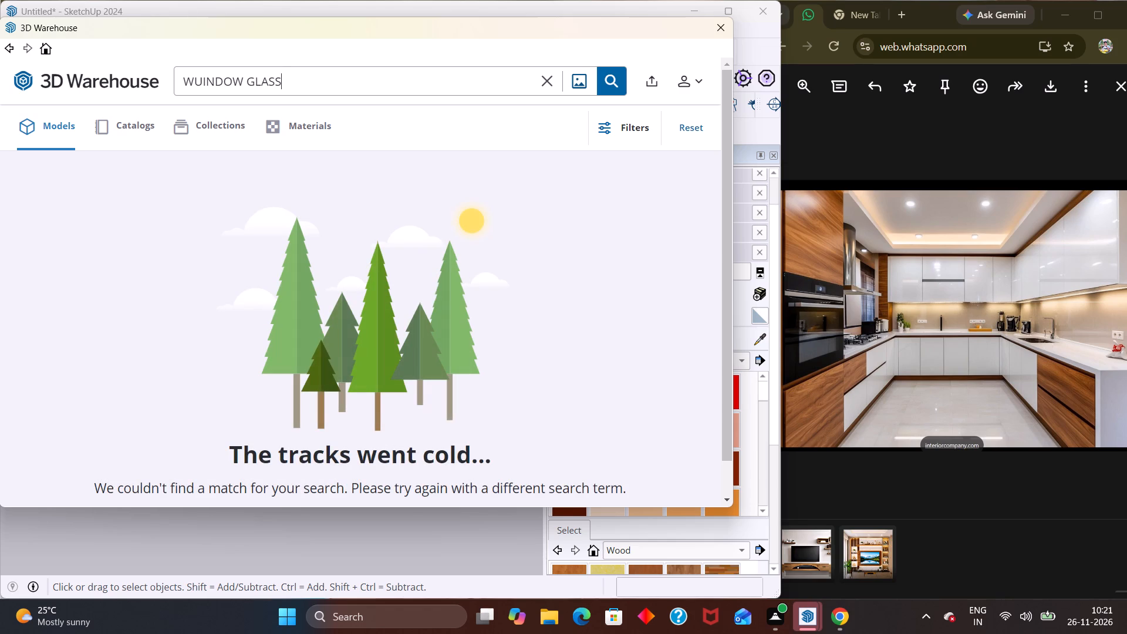
key(BackSpace)
key(BackSpace)
key(BackSpace)
key(BackSpace)
key(BackSpace)
key(BackSpace)
key(BackSpace)
key(BackSpace)
key(BackSpace)
key(BackSpace)
key(BackSpace)
key(BackSpace)
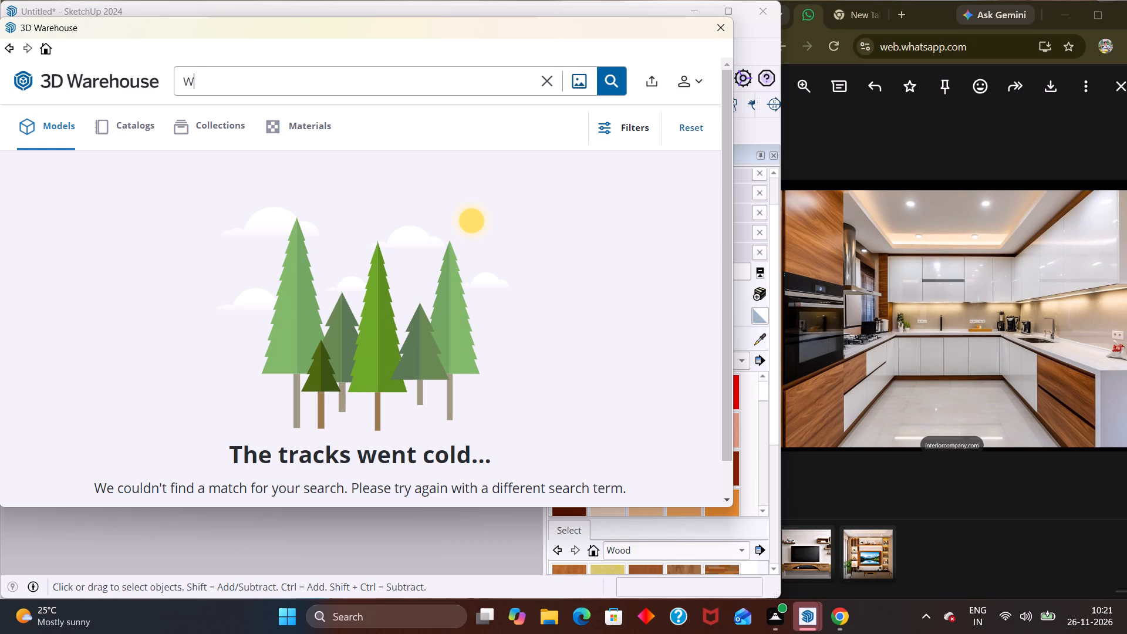
text(IMDOW GASS)
key(Return)
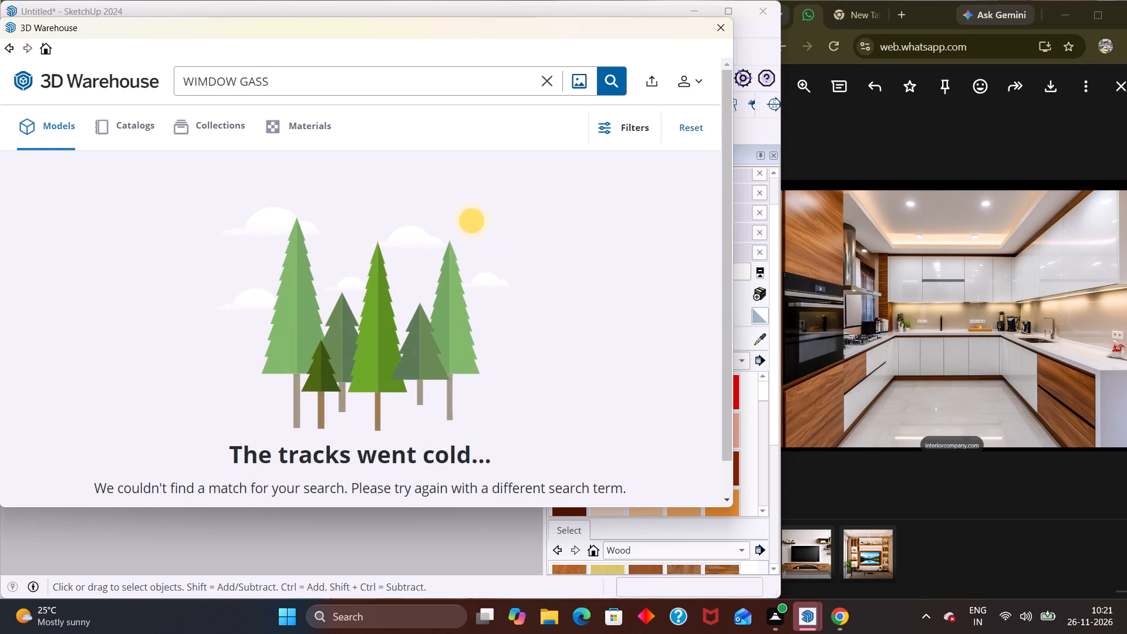
Change the second word of the search term and search the models for "WIMDOW GLASS".
click(313, 81)
key(BackSpace)
key(BackSpace)
key(BackSpace)
text(LASS)
key(Return)
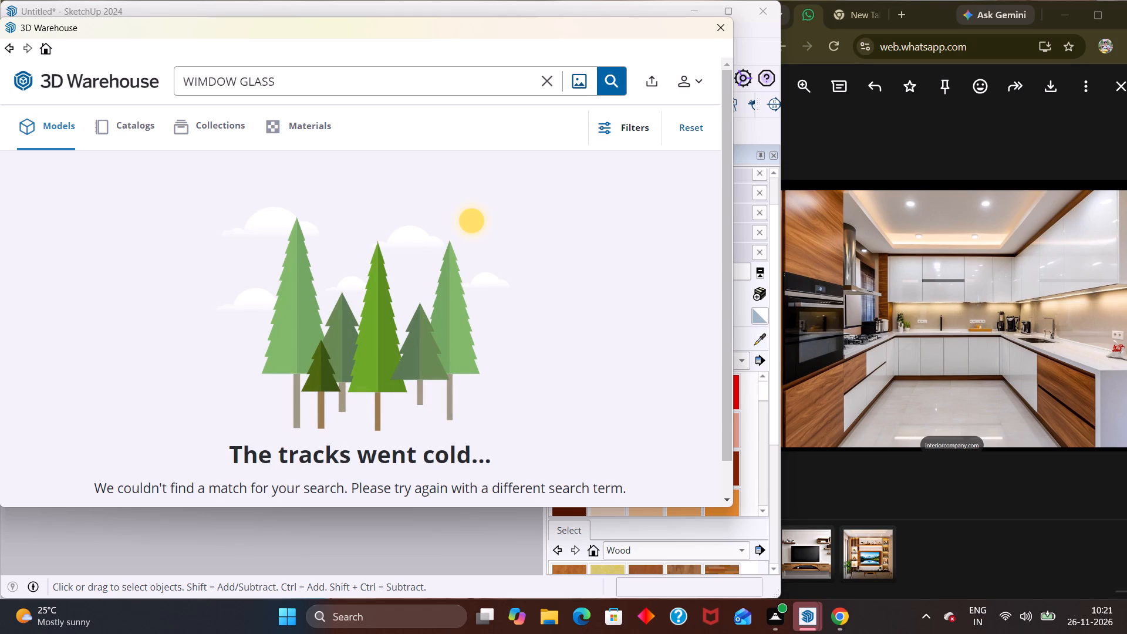
Change the last letter of the search term and search the models for "WIMDOW GLASN".
click(313, 81)
key(BackSpace)
key(m)
key(BackSpace)
key(n)
key(Return)
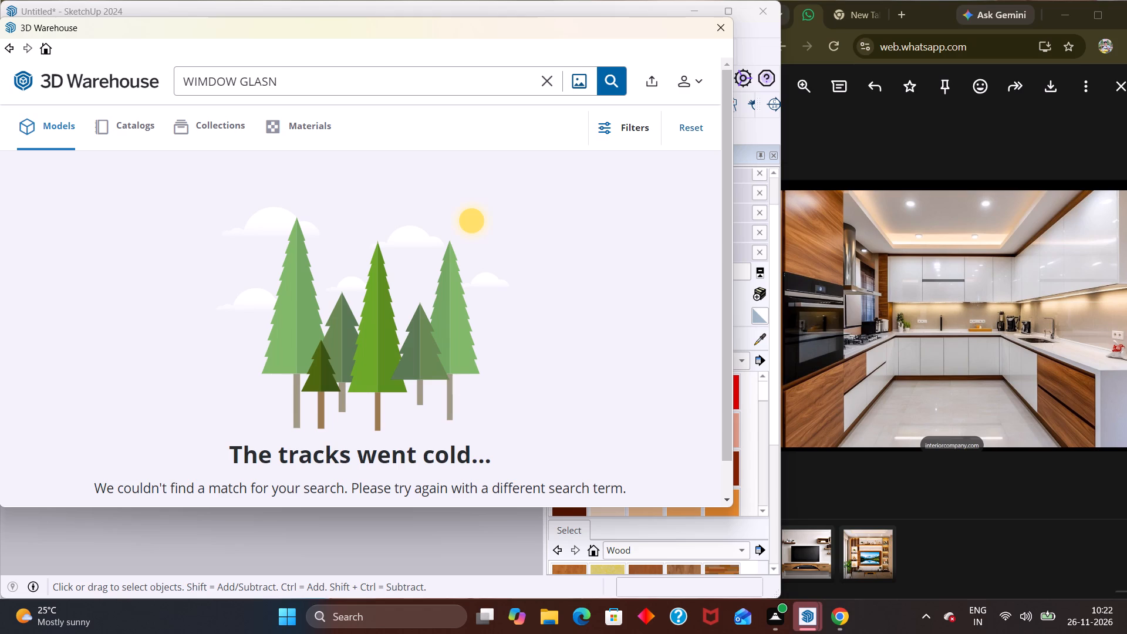
Correct both misspelled words of the search term and search the models for "WINDOW GLASS".
click(207, 83)
key(BackSpace)
key(n)
click(331, 75)
key(BackSpace)
text(S')
key(BackSpace)
key(Return)
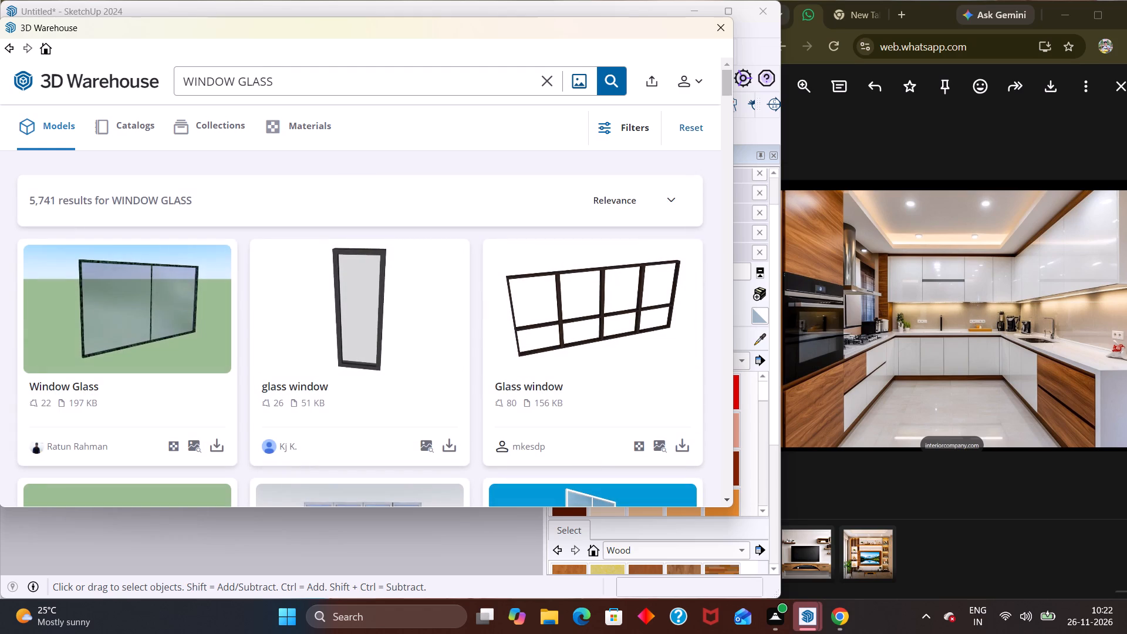
Browse the WINDOW GLASS model results and compare the previews for a glass window suited to the kitchen wall opening.
scroll(610, 201, down, 2)
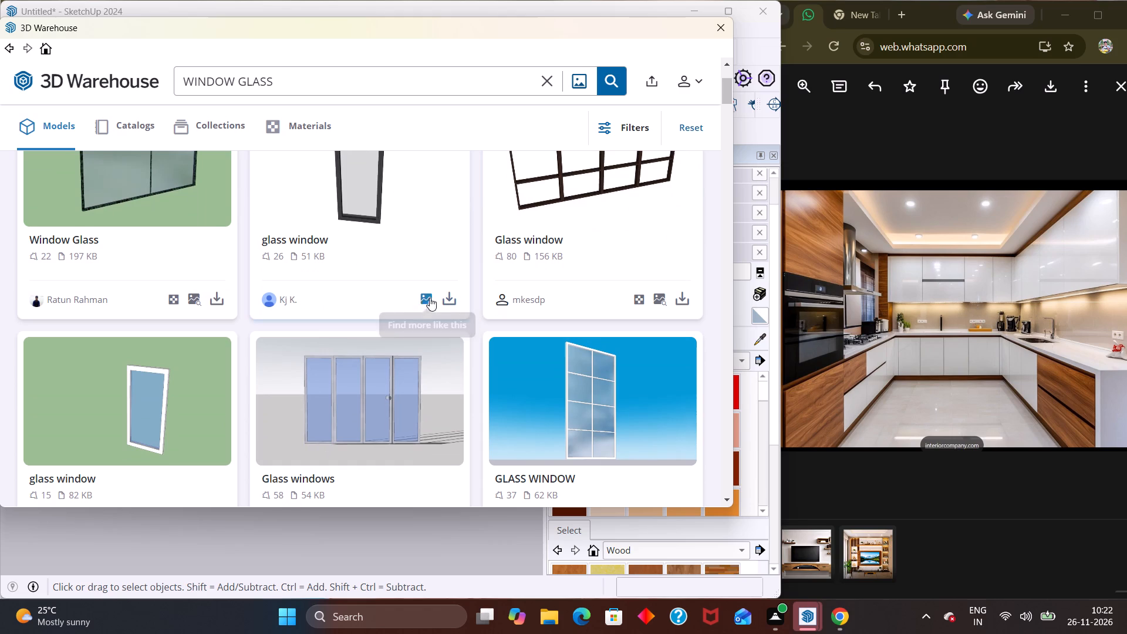
scroll(134, 404, down, 7)
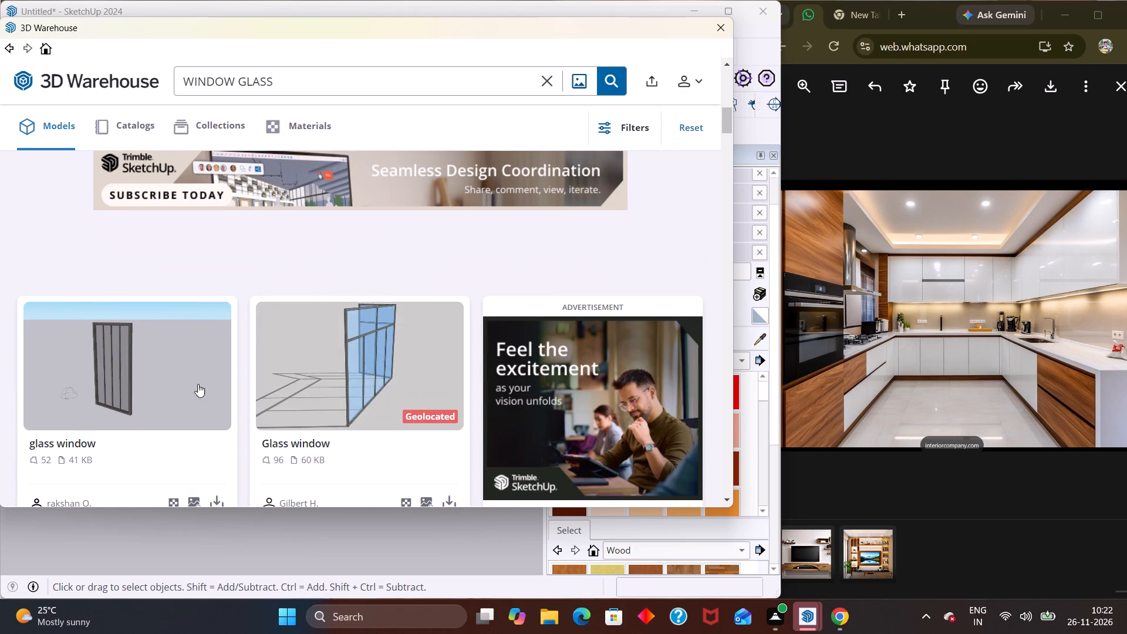
scroll(203, 383, down, 6)
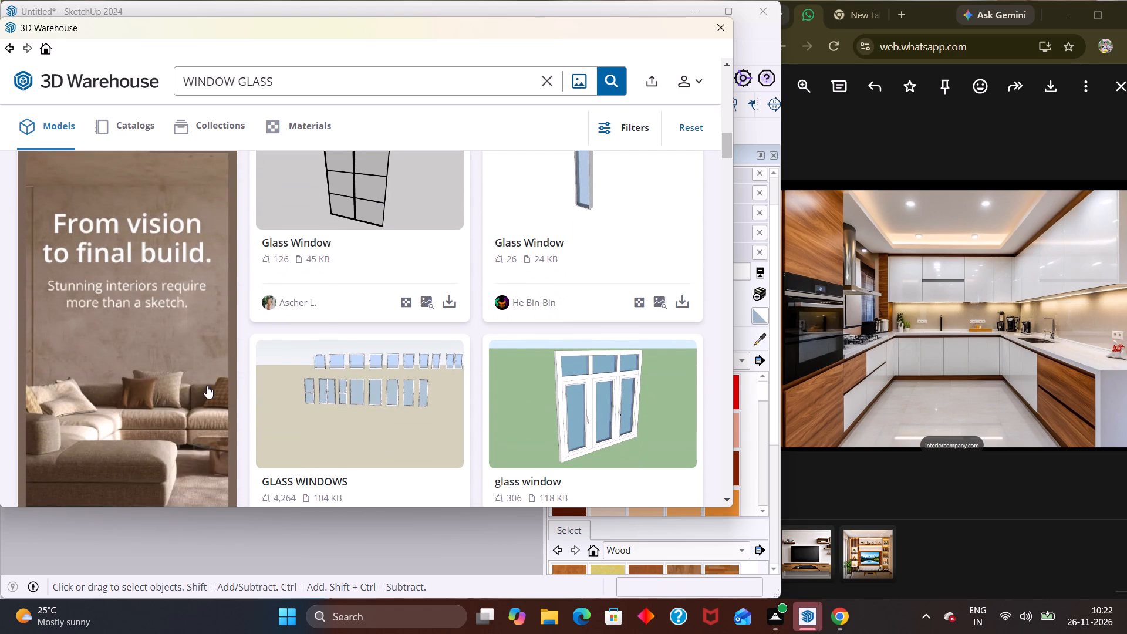
scroll(207, 386, down, 6)
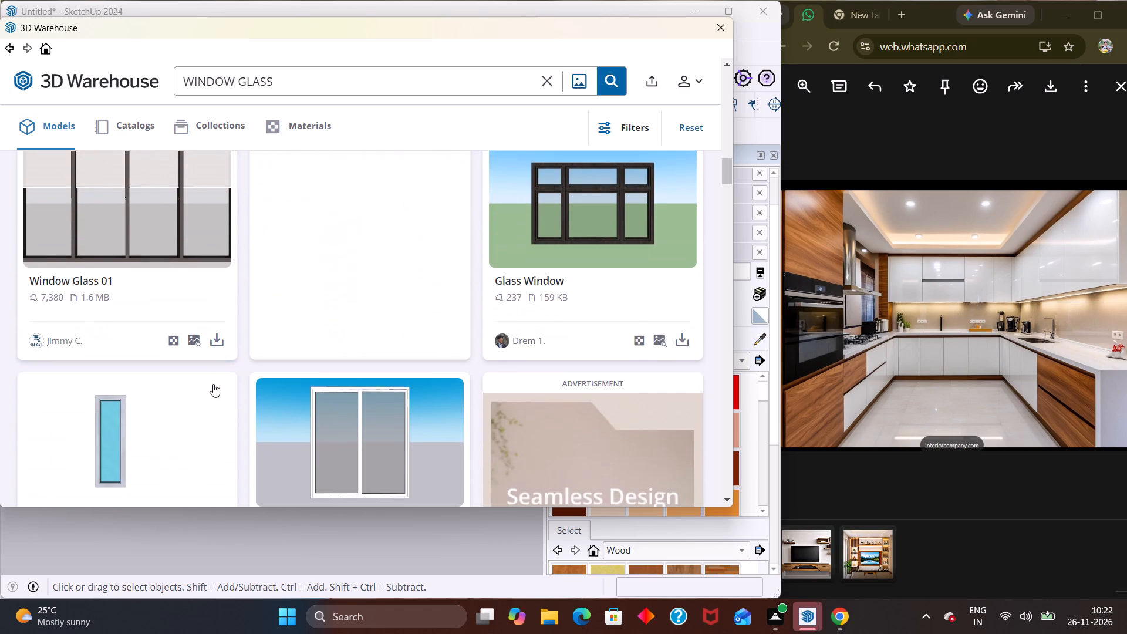
scroll(213, 384, down, 1)
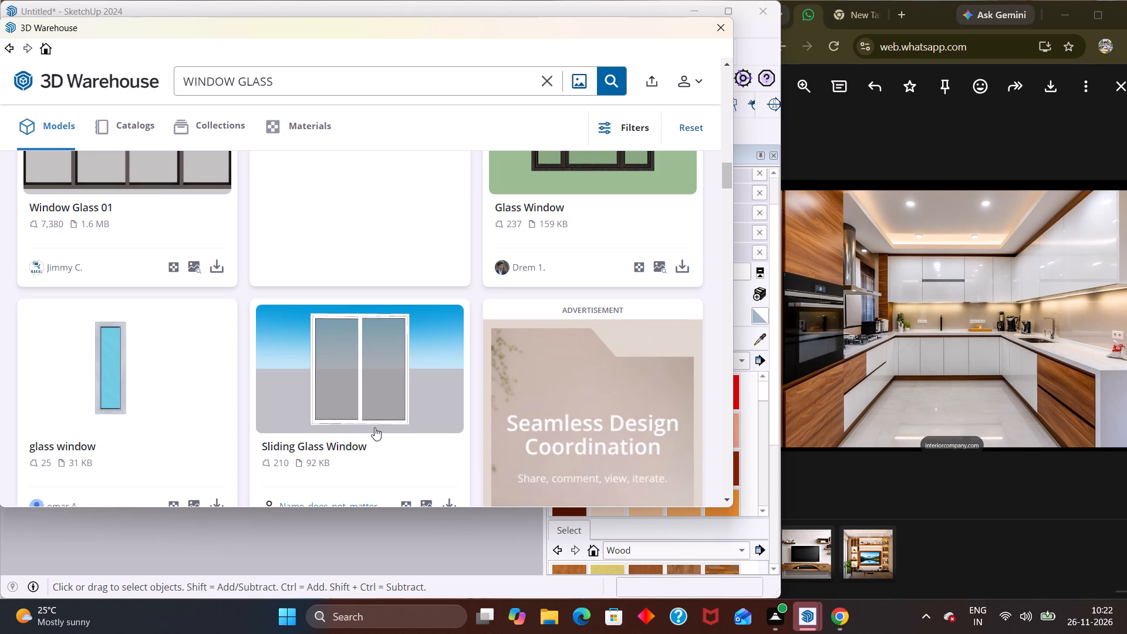
scroll(368, 387, down, 3)
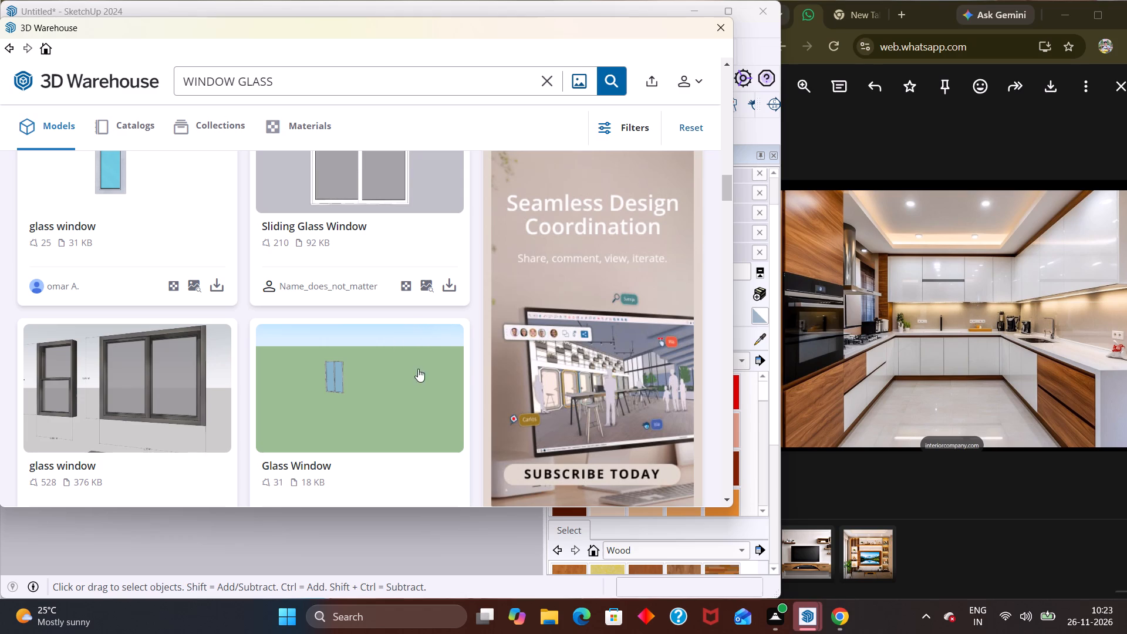
scroll(338, 338, down, 7)
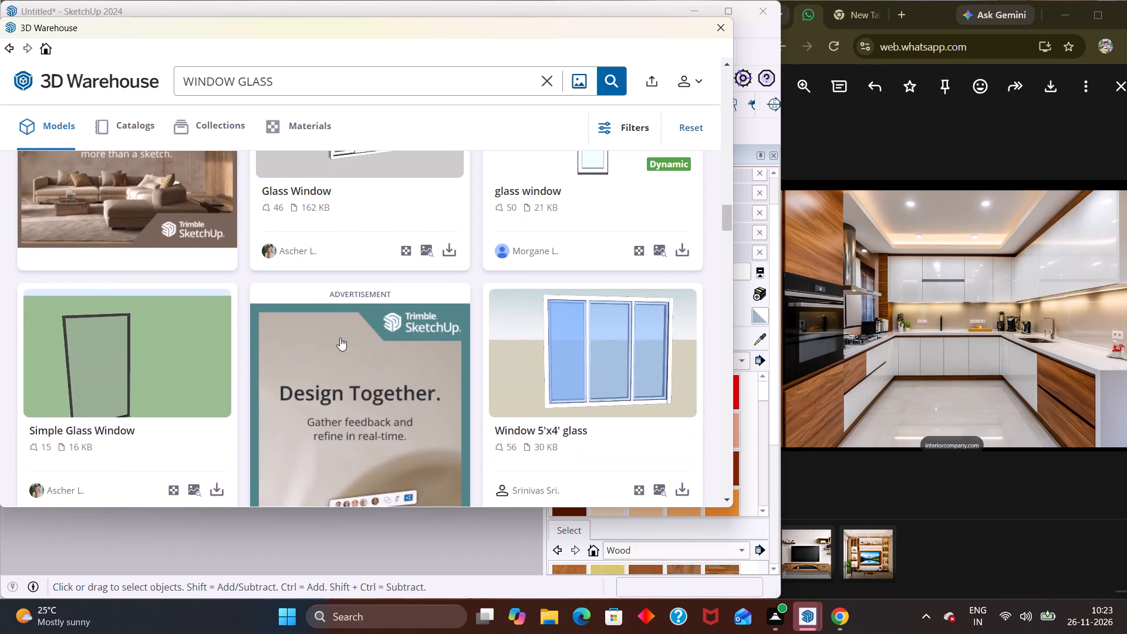
scroll(377, 328, down, 2)
scroll(491, 352, down, 3)
scroll(409, 348, down, 2)
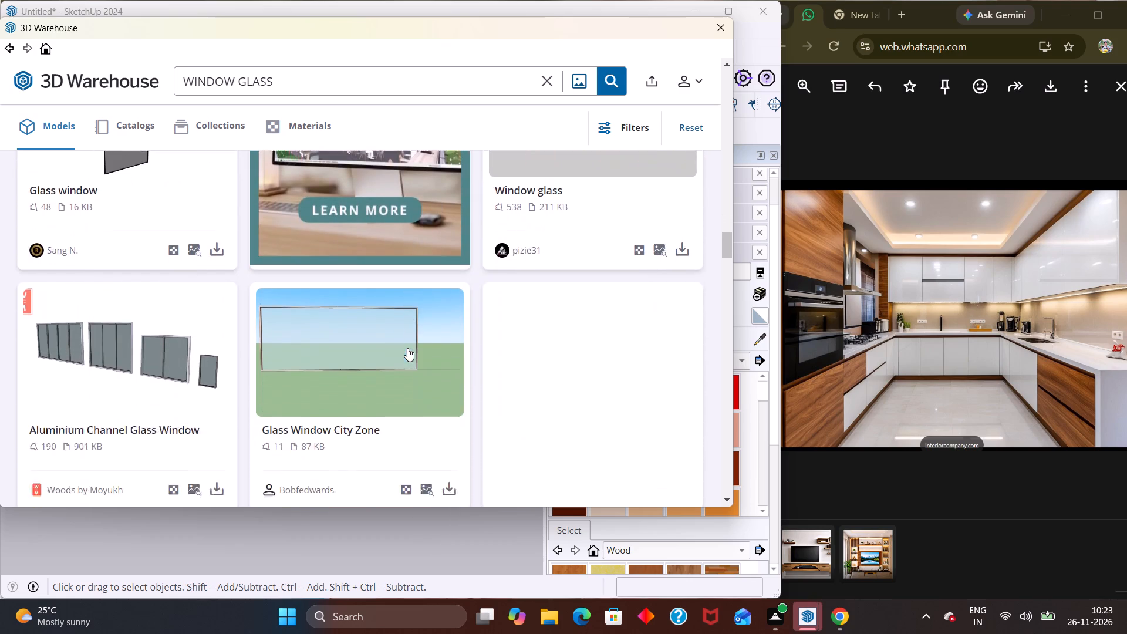
scroll(407, 348, down, 8)
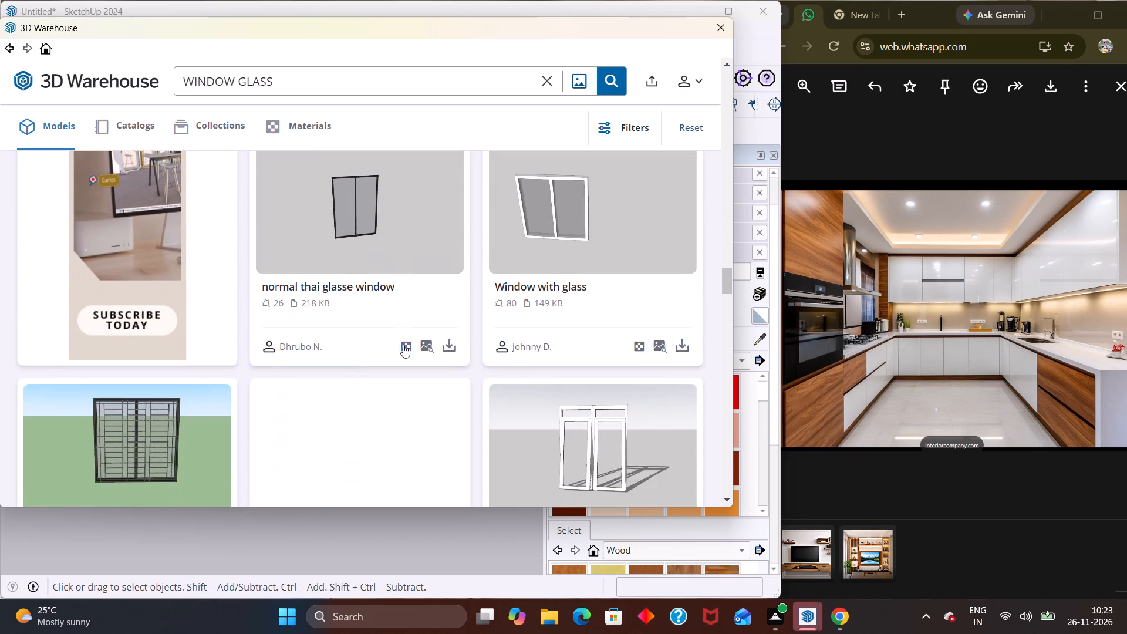
scroll(403, 345, down, 9)
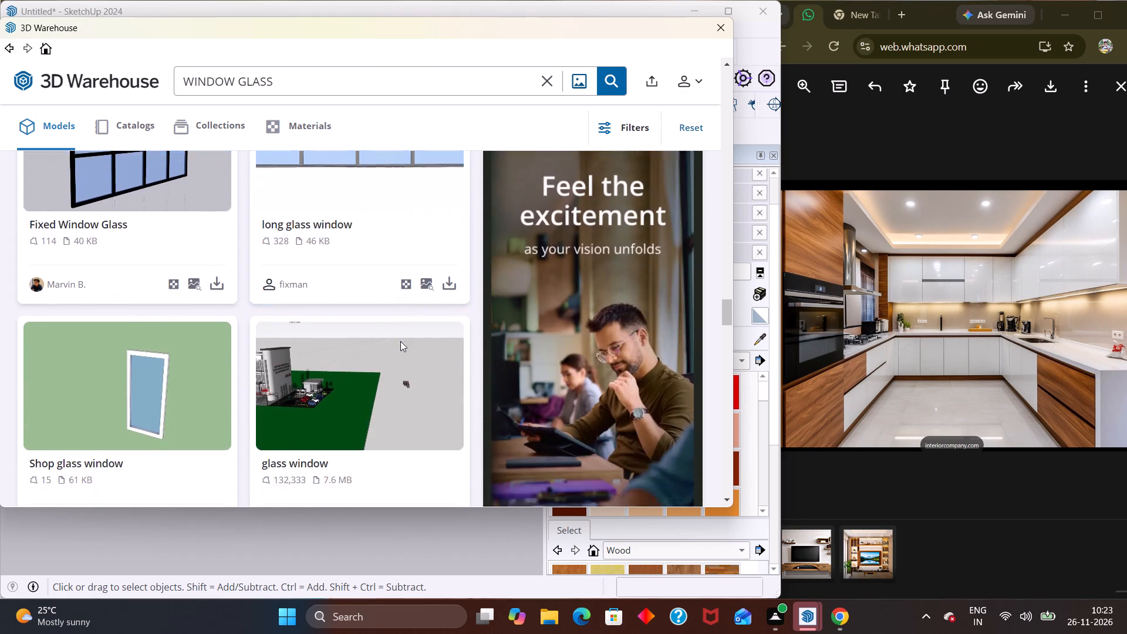
scroll(400, 341, down, 5)
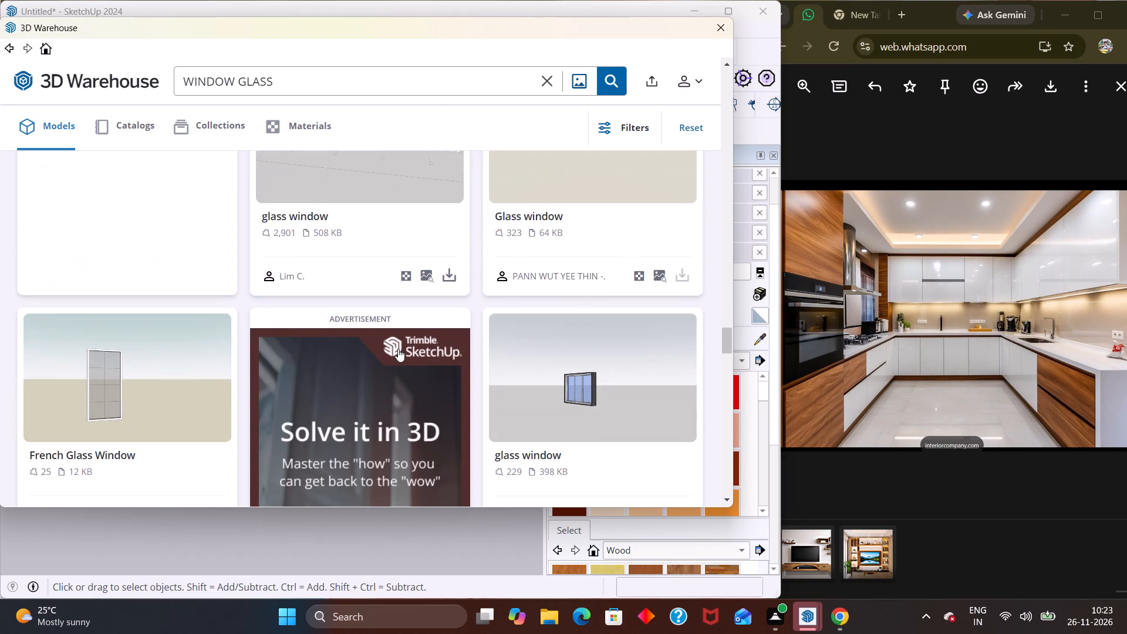
scroll(398, 349, down, 7)
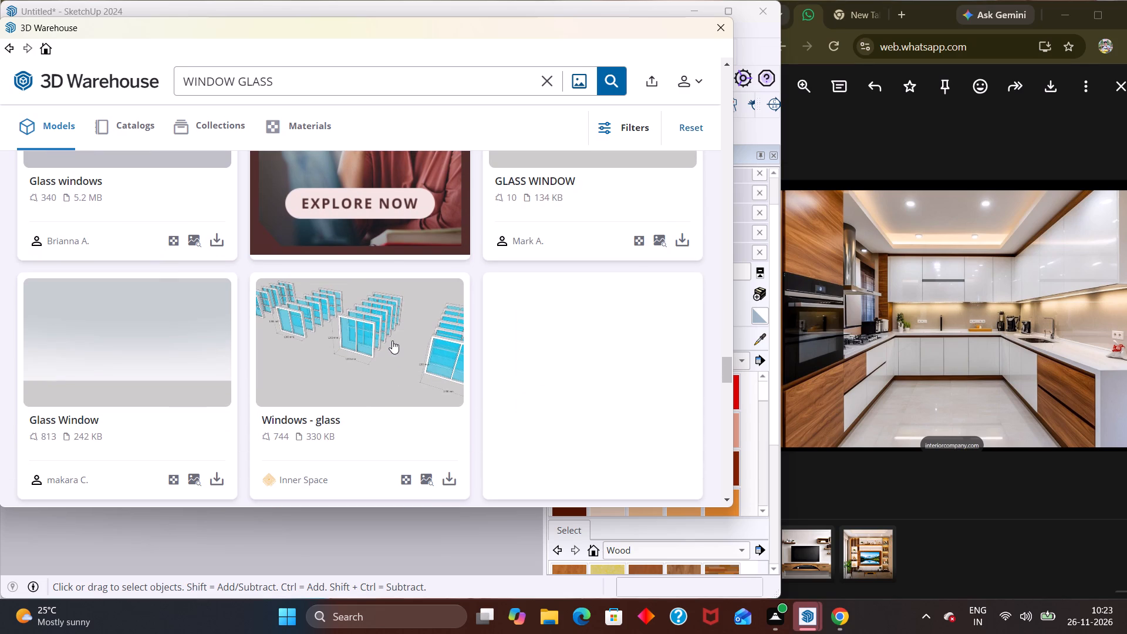
scroll(389, 327, down, 4)
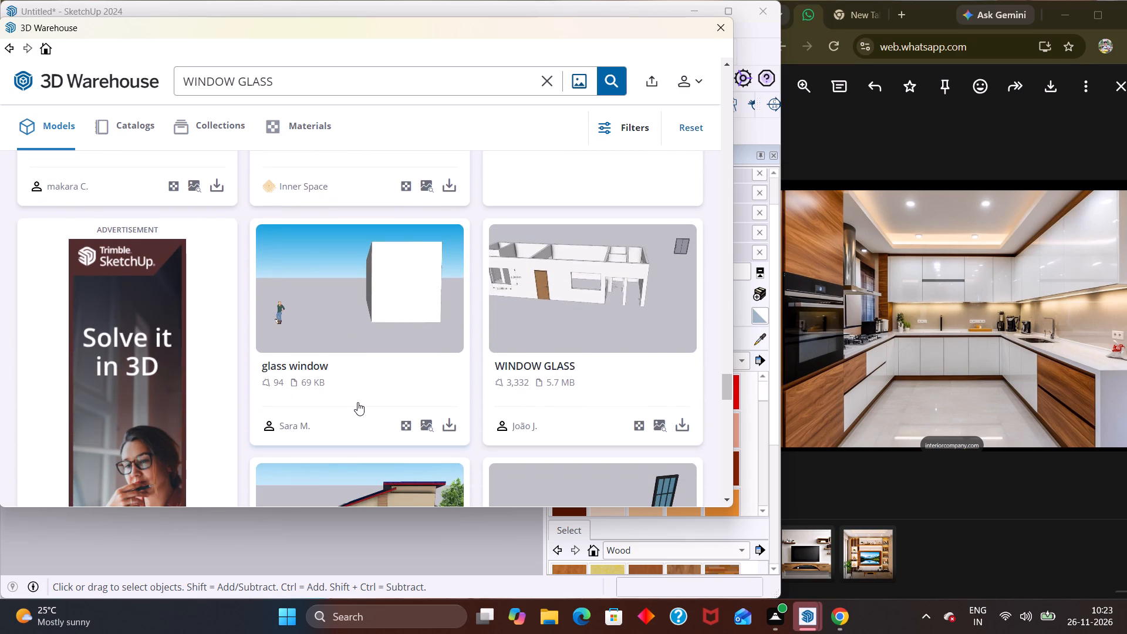
scroll(358, 406, down, 6)
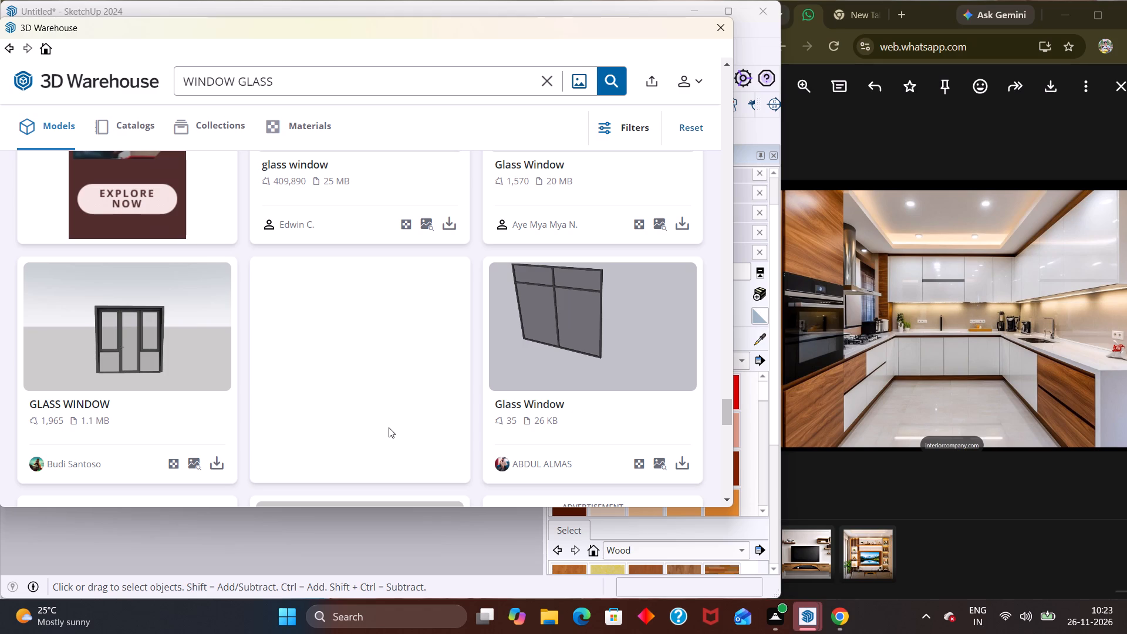
scroll(542, 342, down, 4)
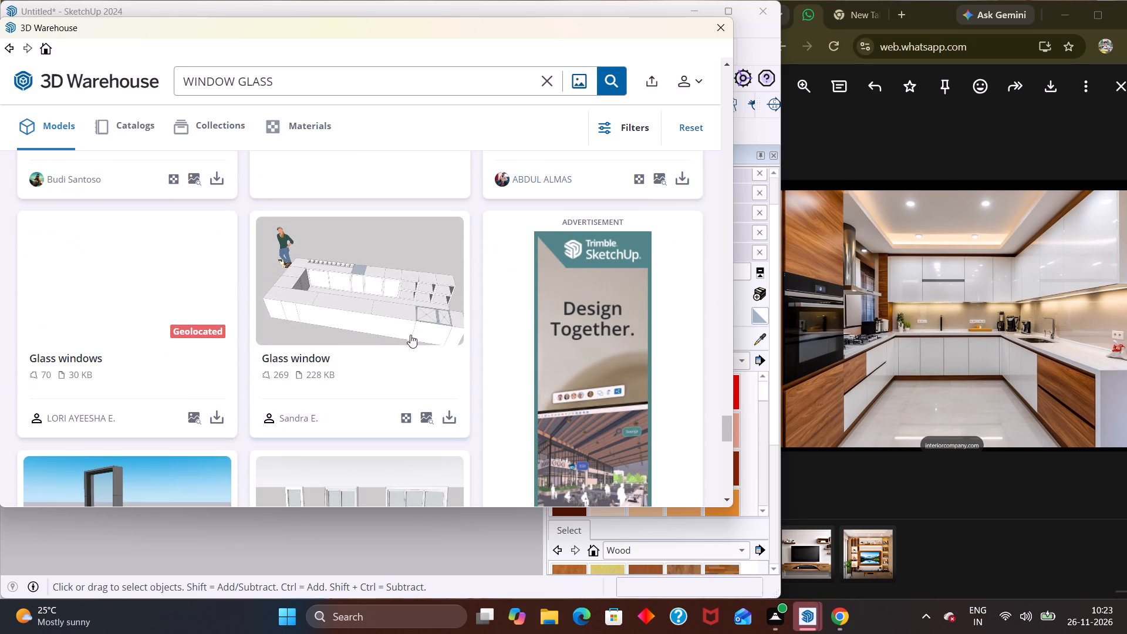
scroll(360, 338, down, 6)
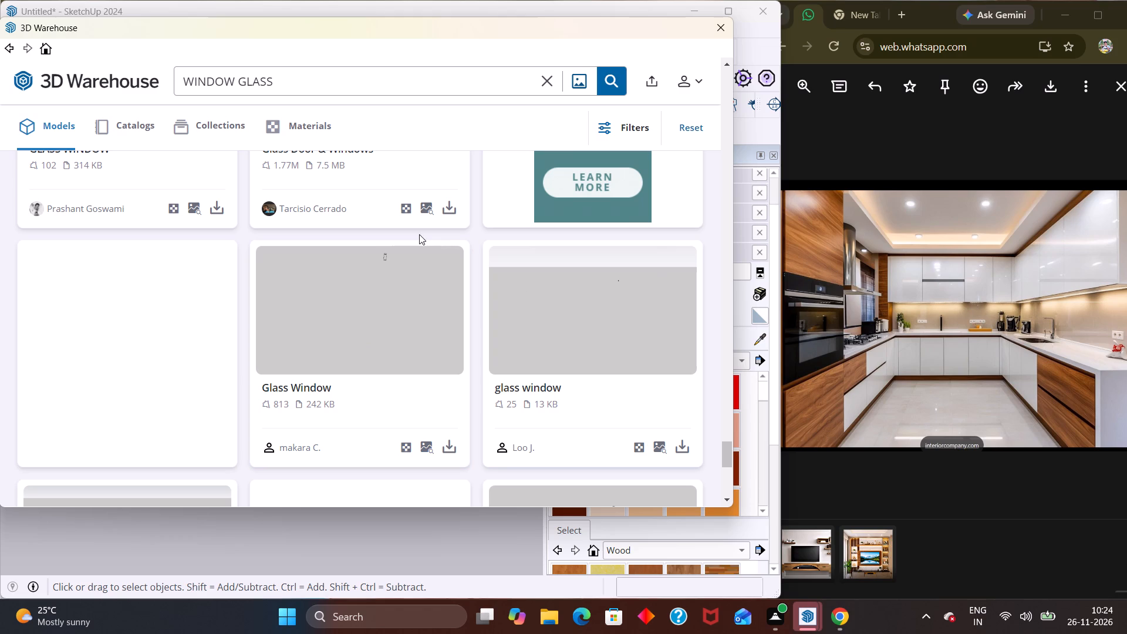
scroll(419, 234, up, 1)
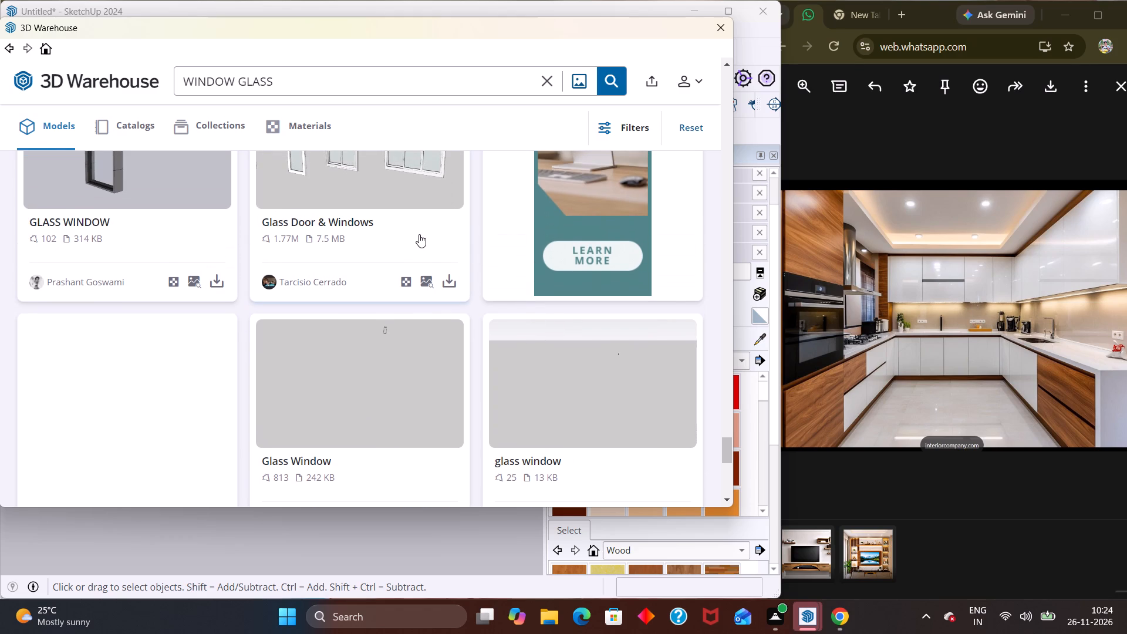
scroll(367, 249, up, 6)
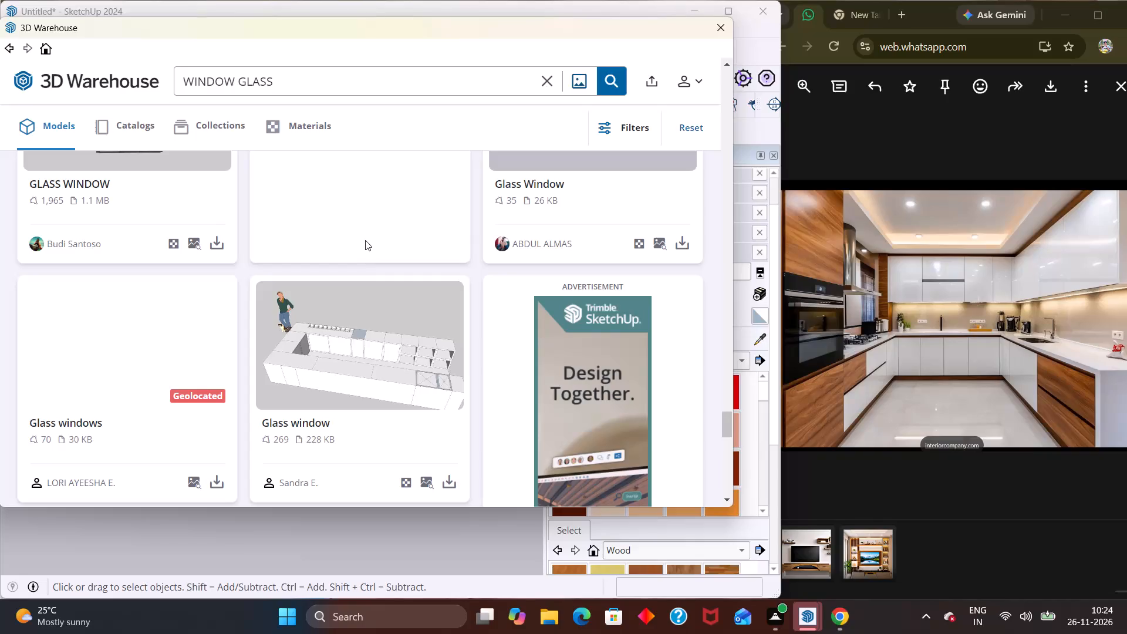
scroll(356, 245, down, 7)
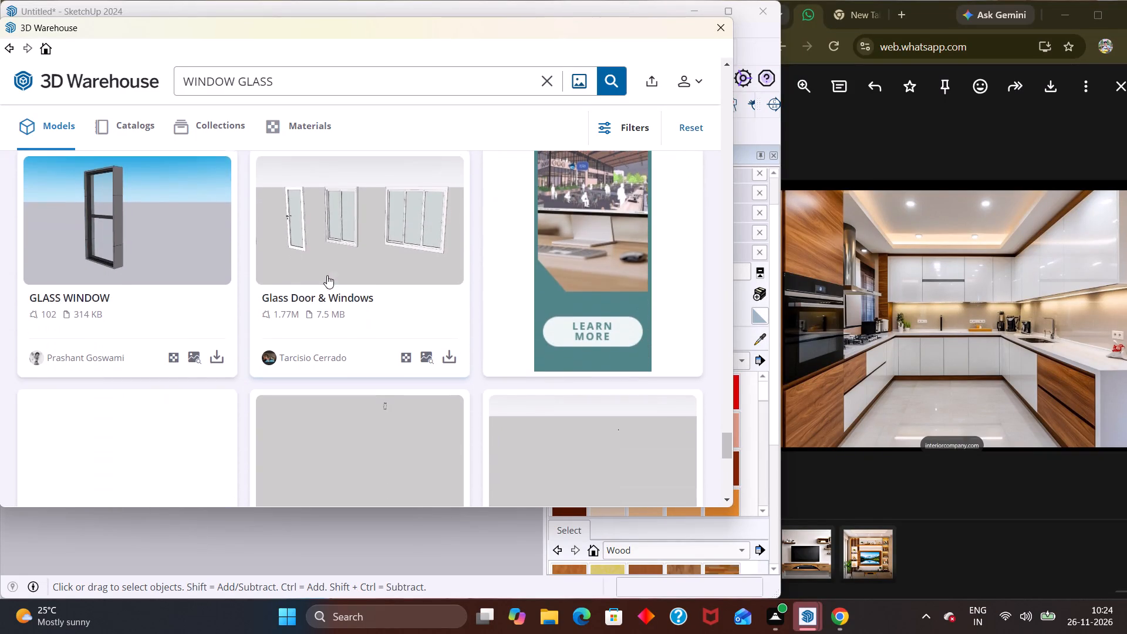
scroll(327, 275, down, 5)
scroll(327, 275, up, 1)
scroll(327, 275, down, 8)
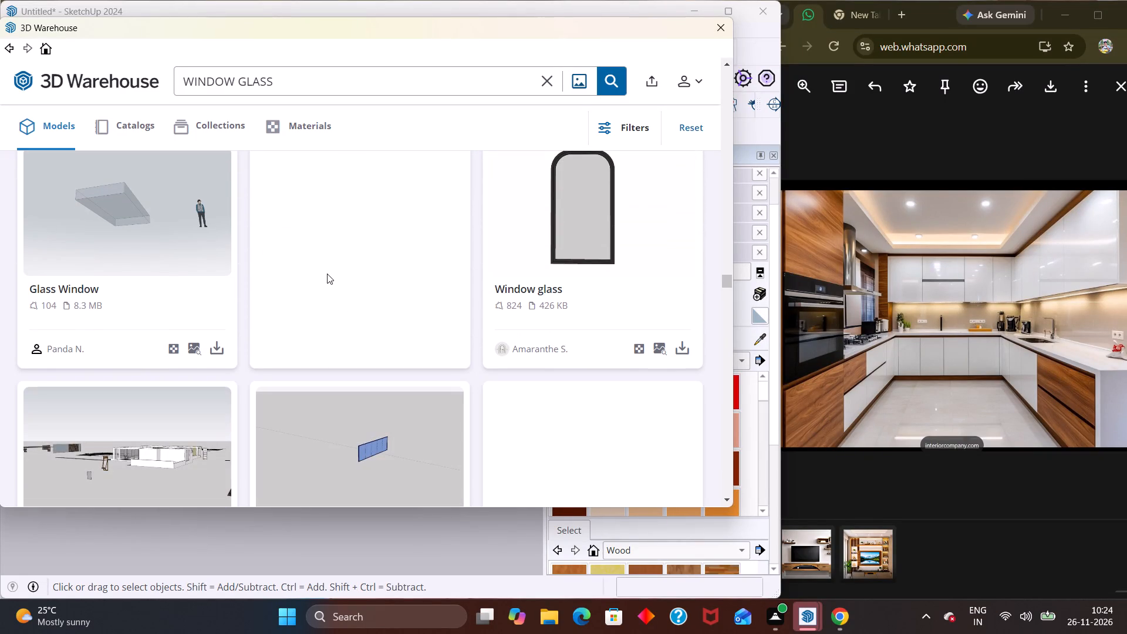
scroll(327, 274, down, 9)
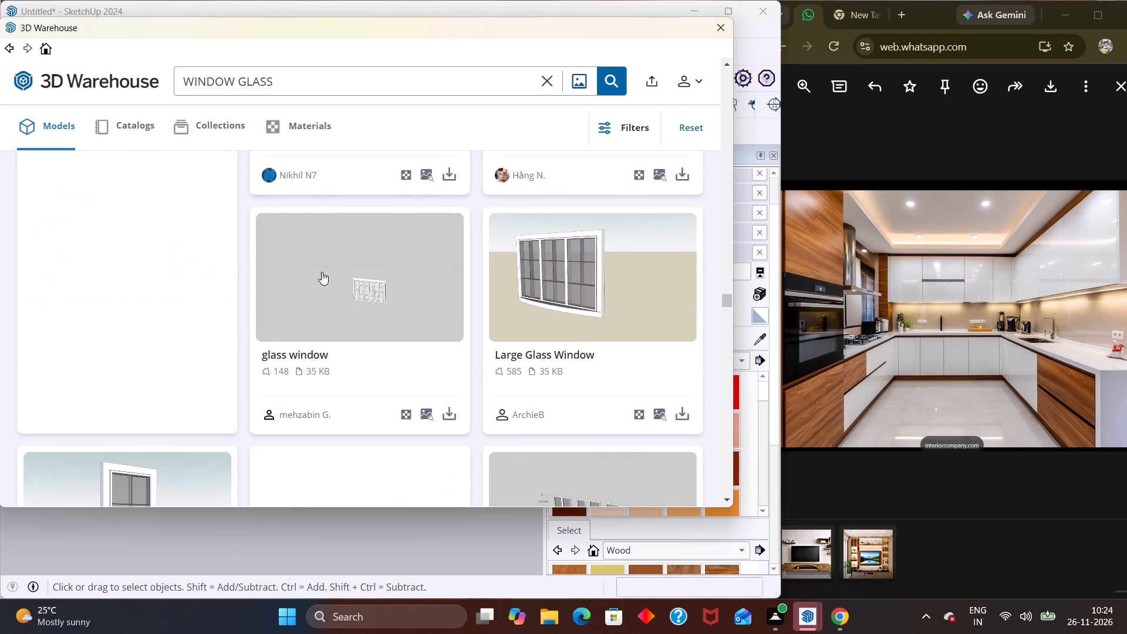
scroll(322, 276, down, 1)
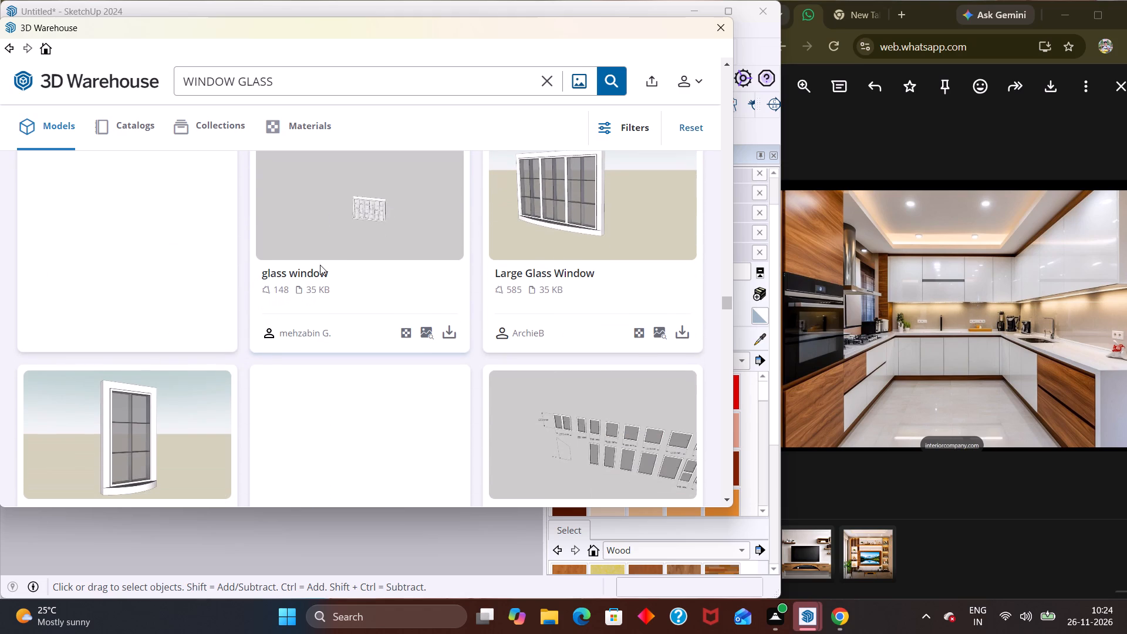
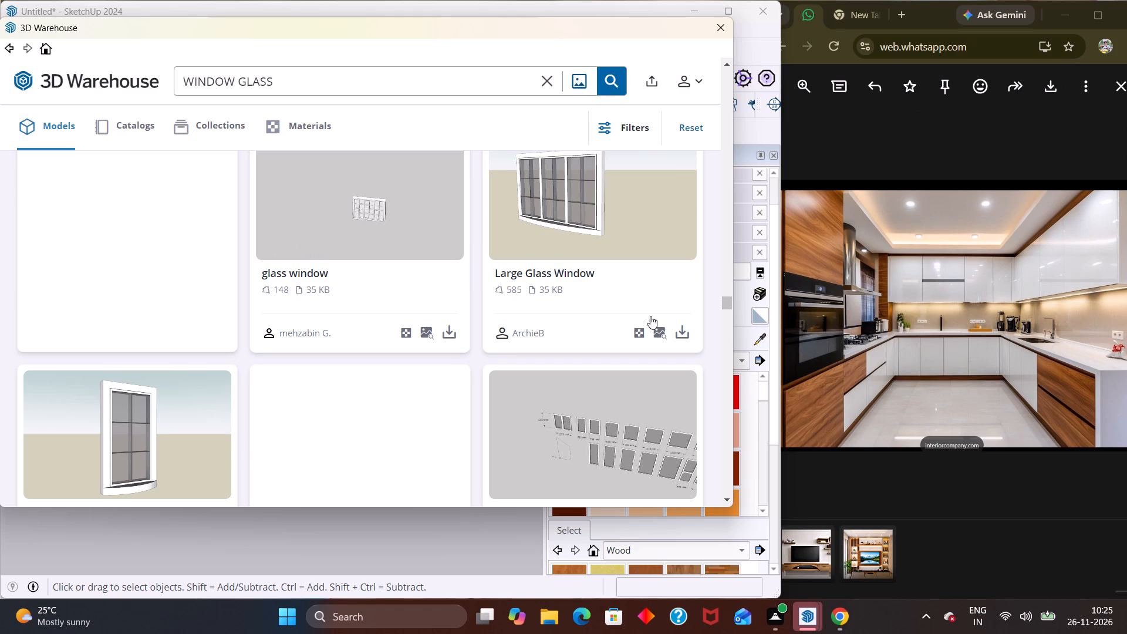
Examine the preview and details of the two-pane "glass window" model with the dark frame, and return to the results.
scroll(273, 292, up, 9)
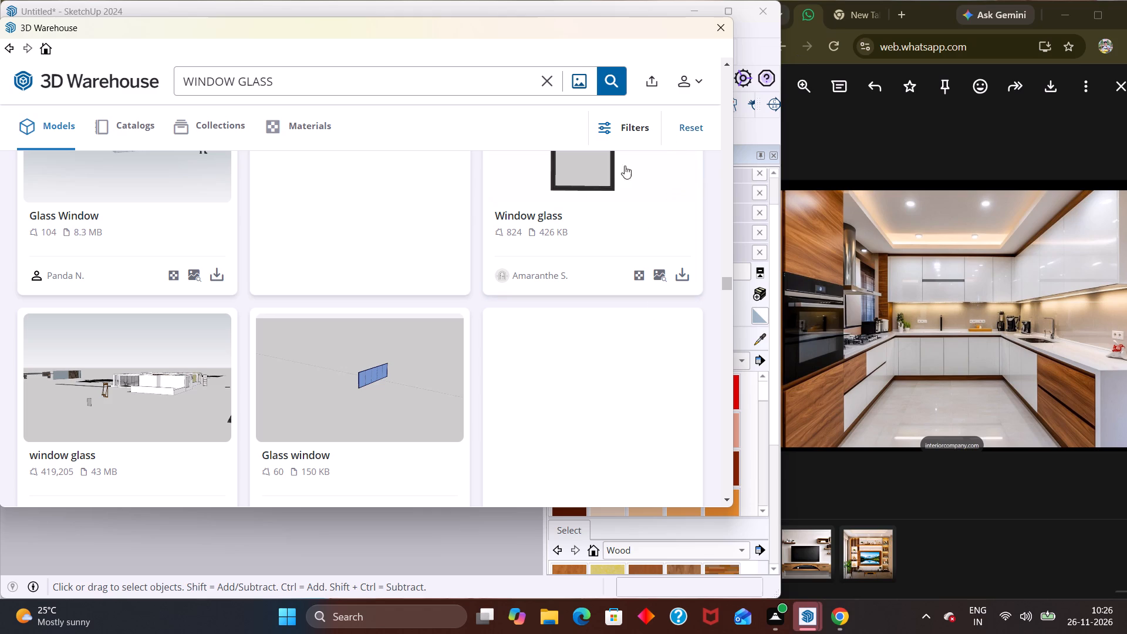
scroll(288, 389, down, 3)
scroll(323, 334, down, 2)
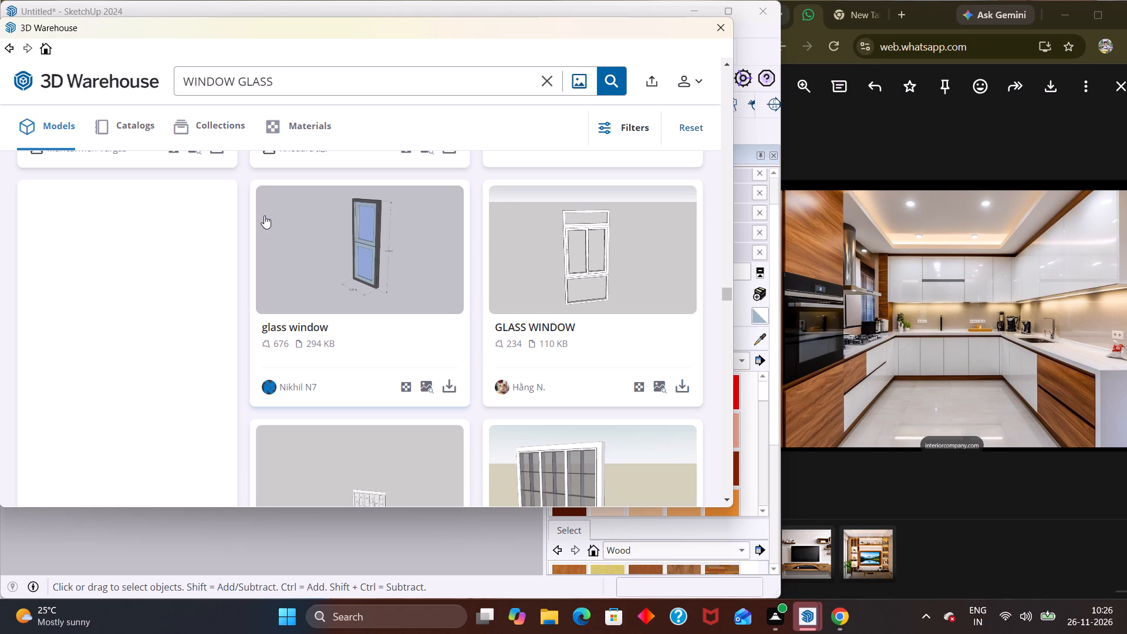
click(268, 246)
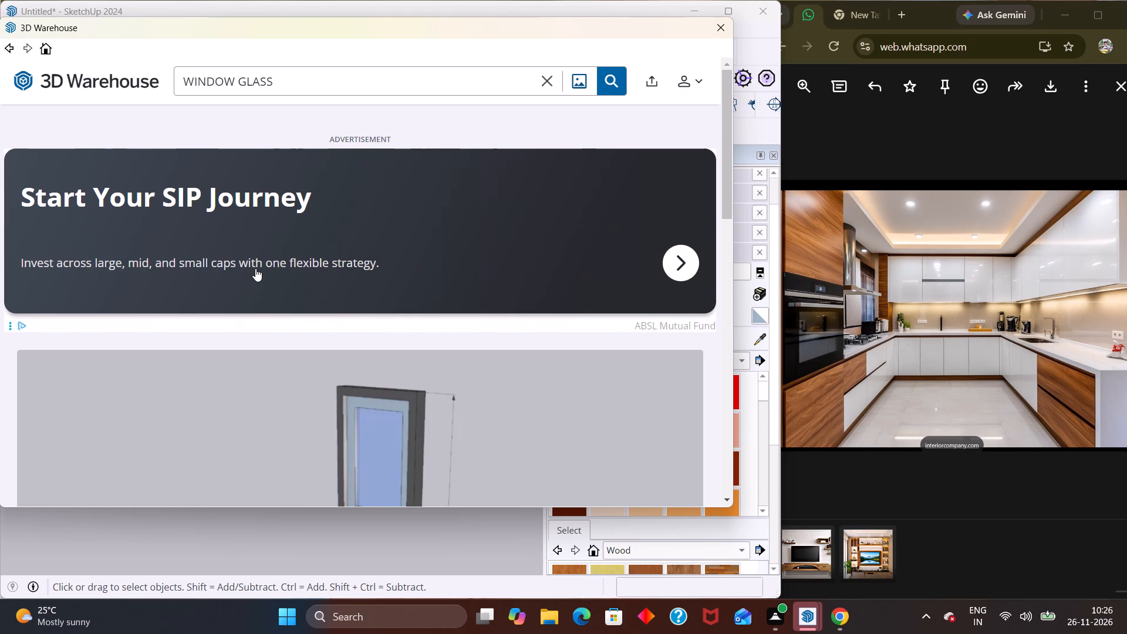
scroll(144, 262, up, 2)
scroll(149, 267, down, 5)
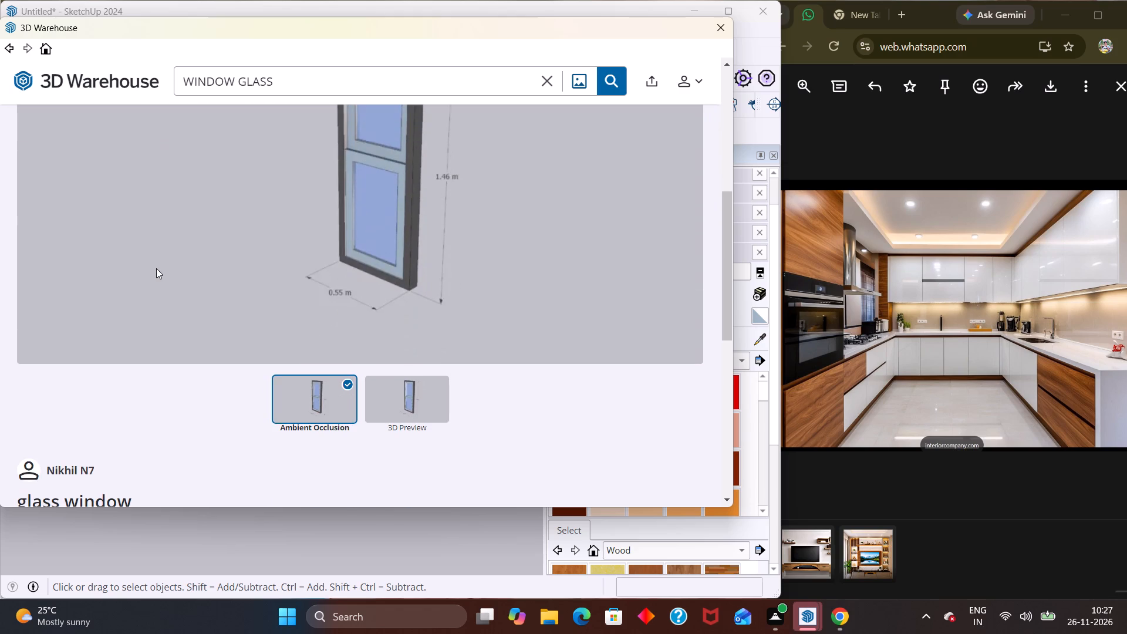
scroll(262, 267, down, 1)
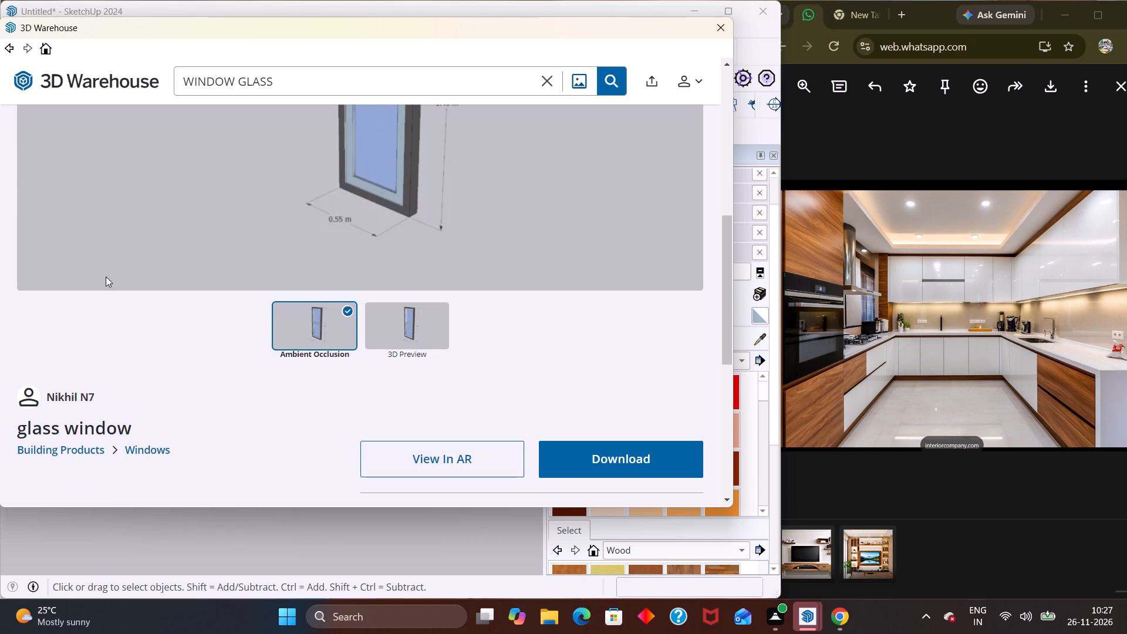
scroll(239, 391, down, 1)
scroll(271, 314, up, 3)
scroll(97, 41, up, 2)
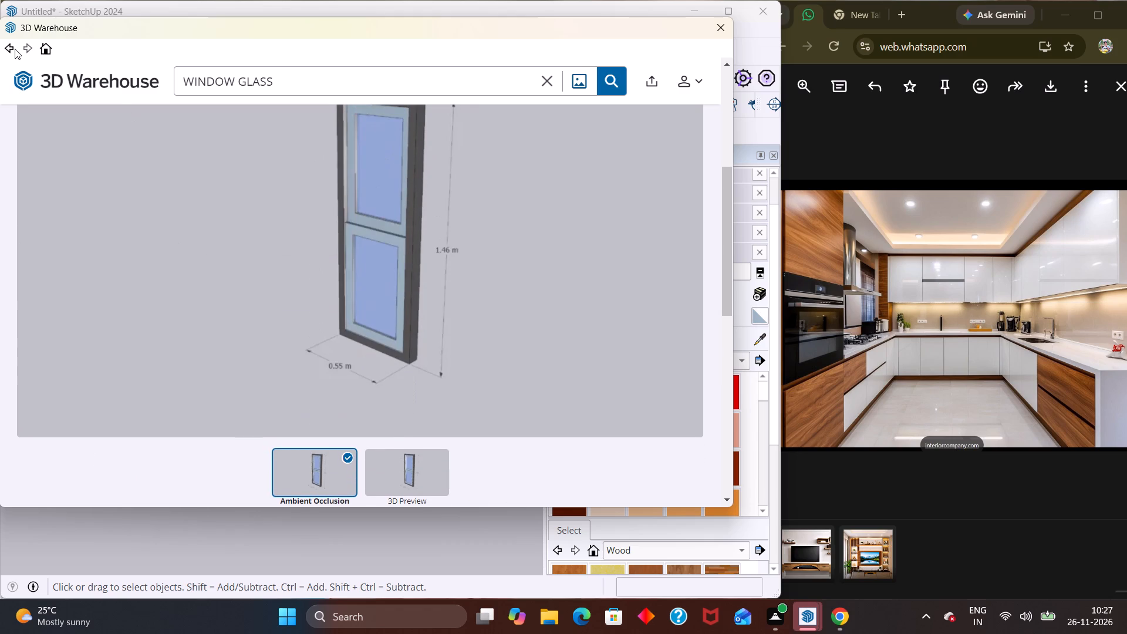
click(14, 49)
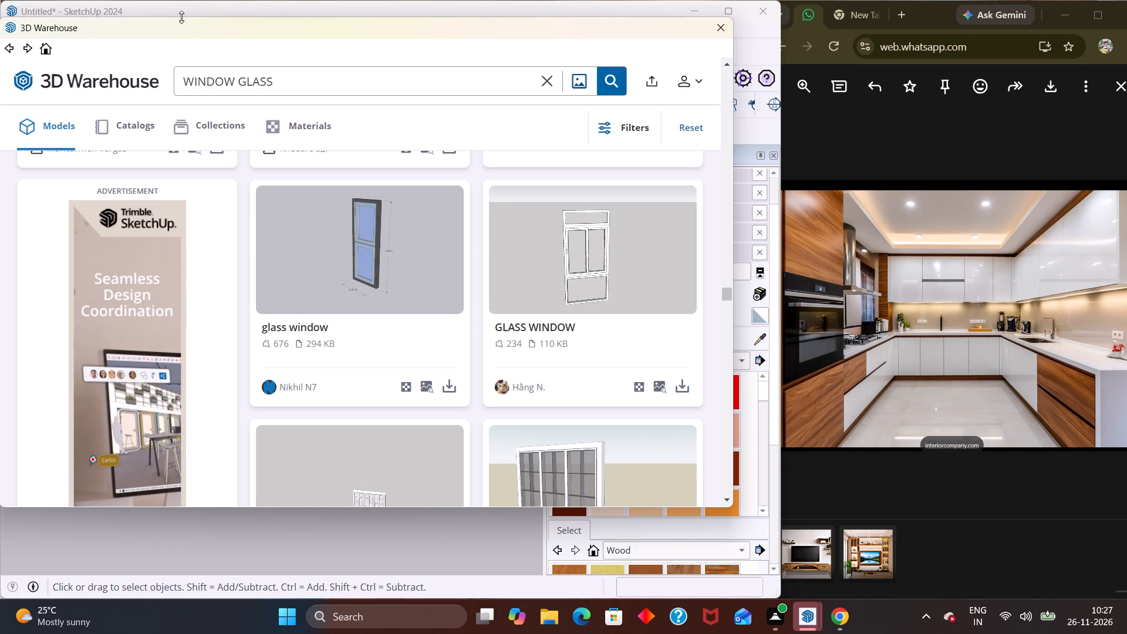
Browse the WINDOW GLASS search results for a glazed window model that suits the kitchen.
scroll(302, 227, up, 3)
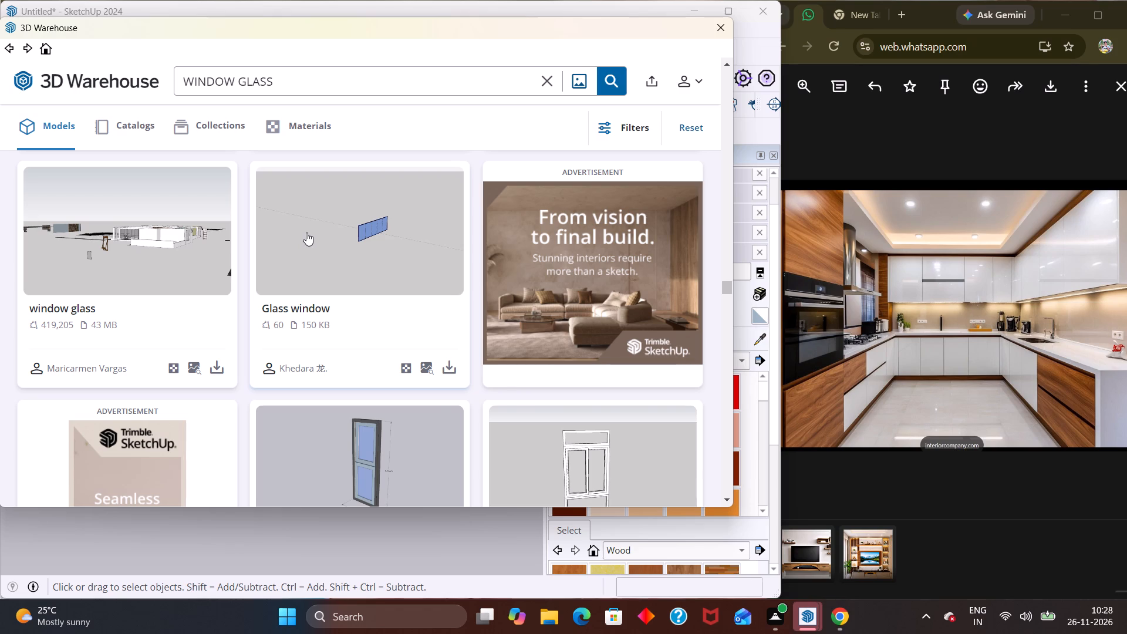
scroll(364, 294, down, 5)
scroll(361, 289, up, 3)
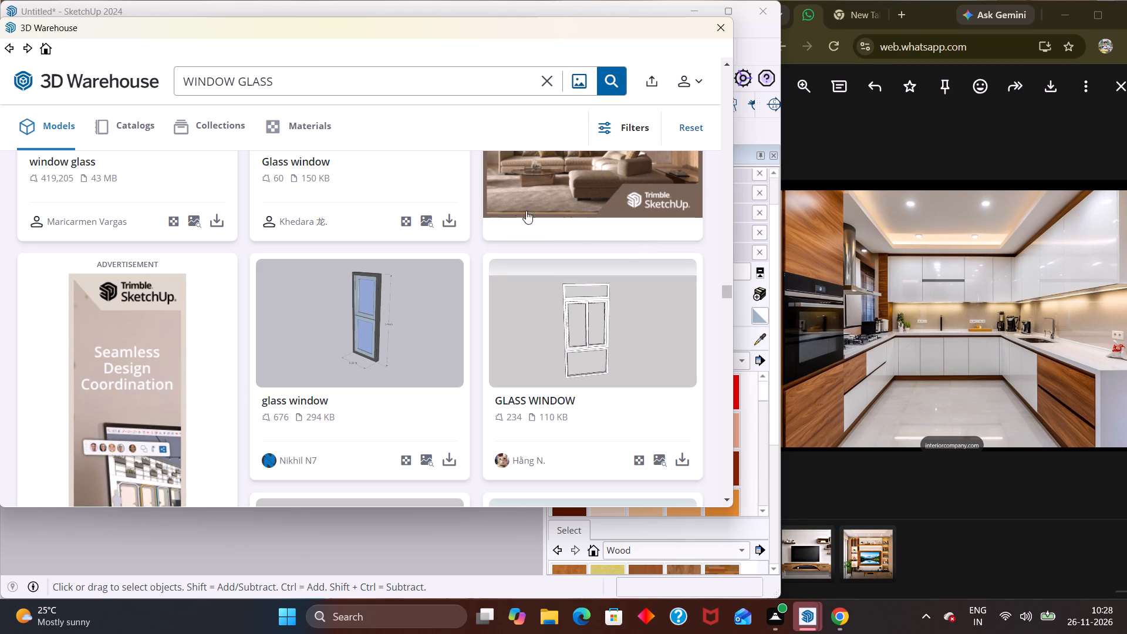
scroll(388, 262, up, 4)
scroll(394, 312, down, 1)
scroll(386, 308, up, 6)
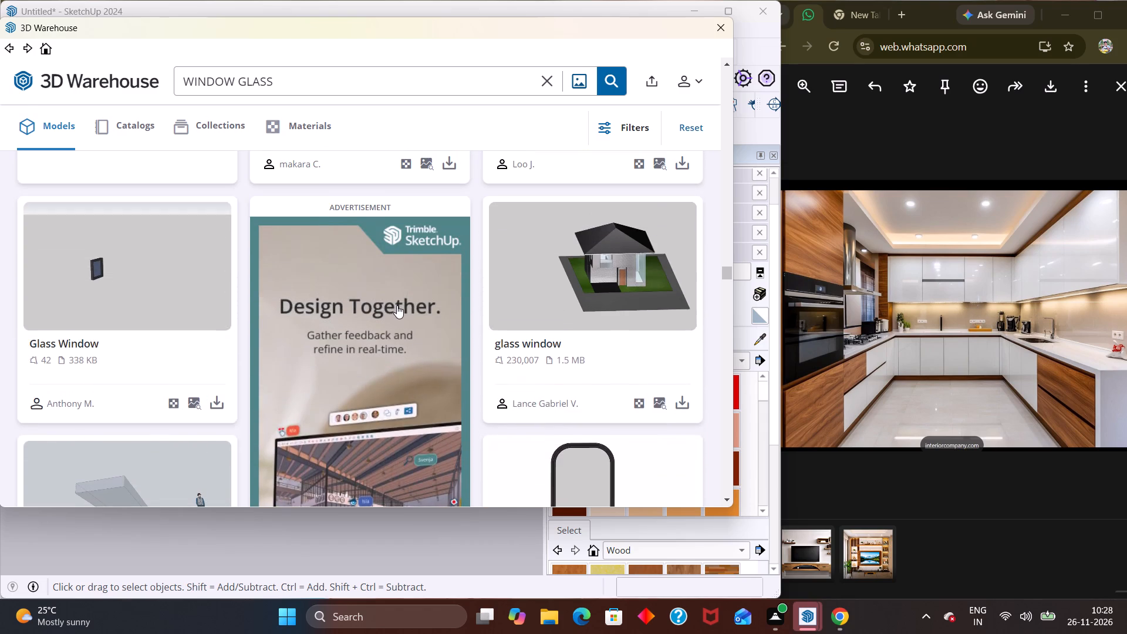
scroll(397, 306, up, 3)
scroll(374, 229, up, 12)
scroll(325, 295, up, 2)
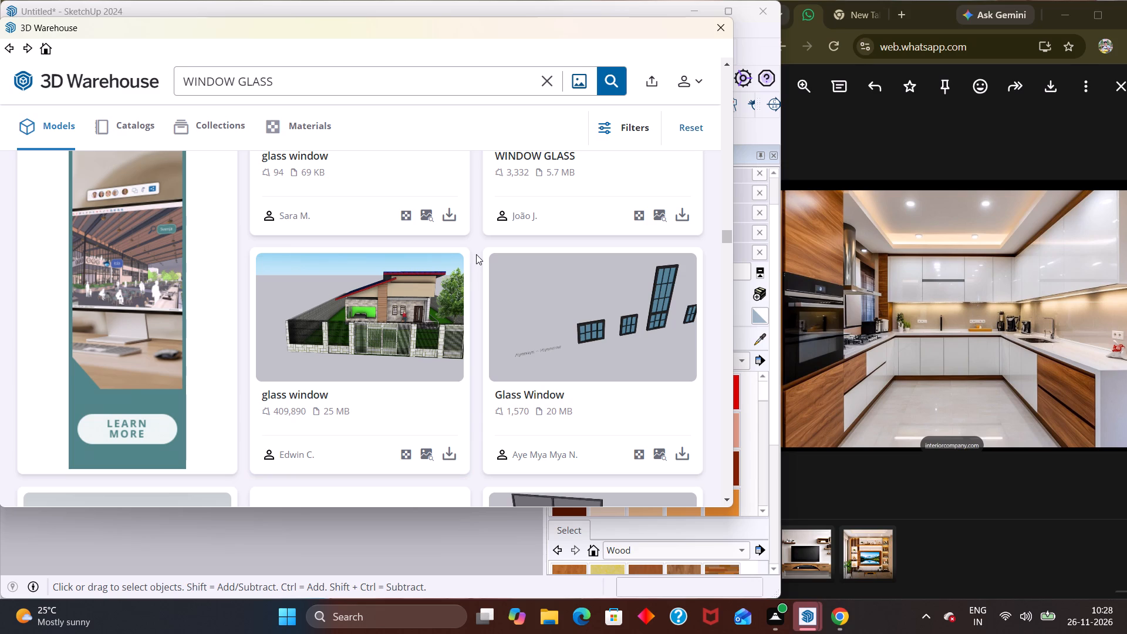
scroll(329, 322, up, 8)
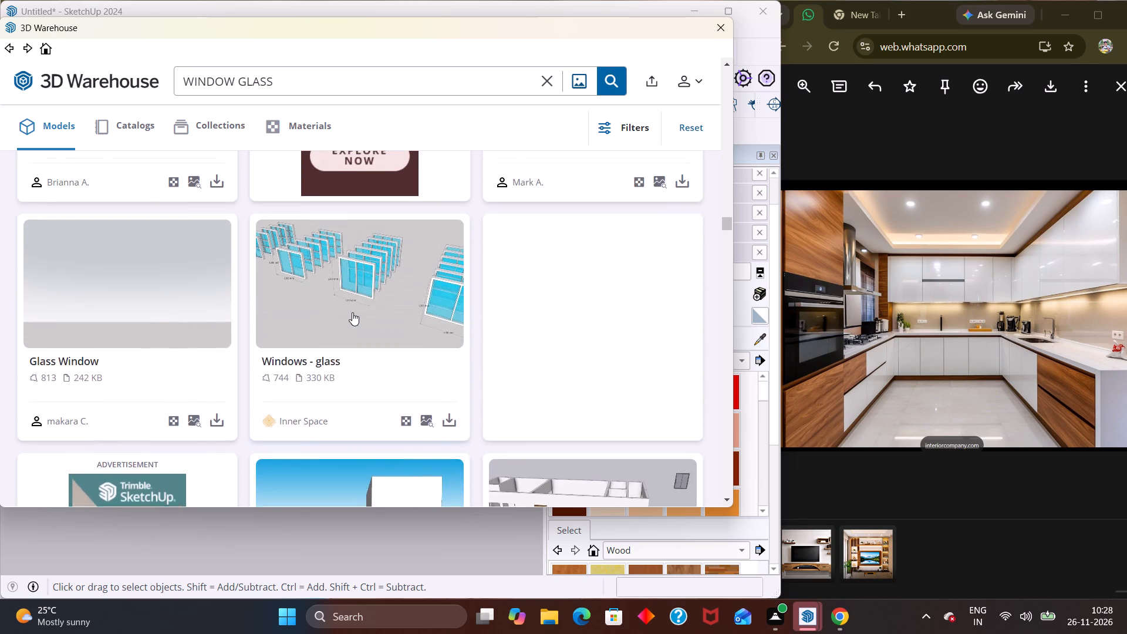
scroll(352, 312, up, 9)
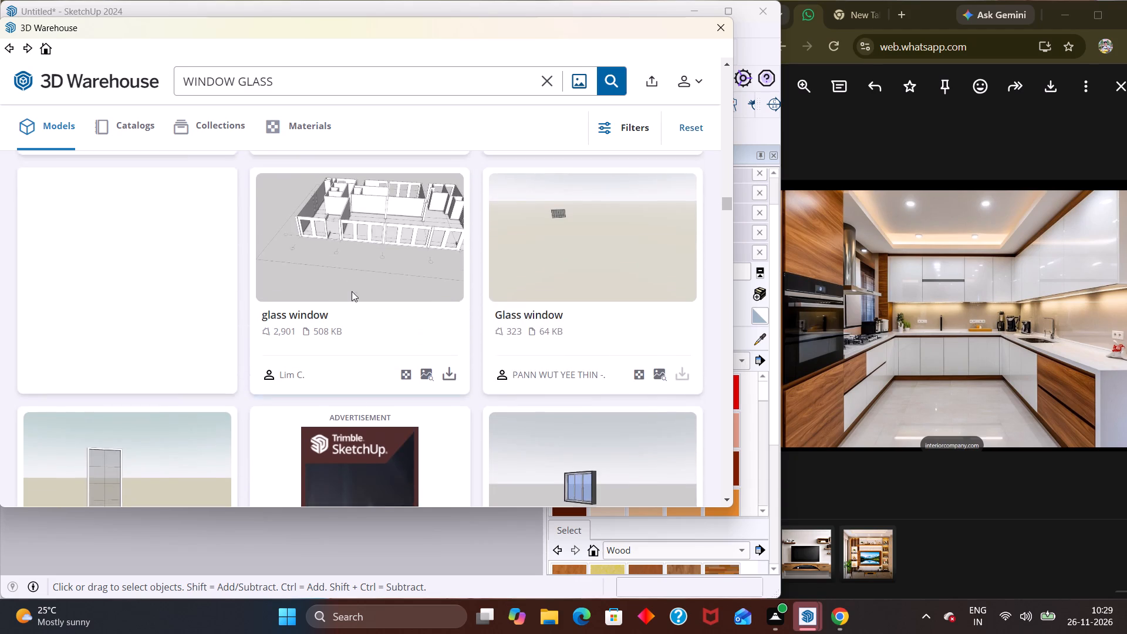
scroll(401, 301, up, 5)
scroll(357, 322, up, 4)
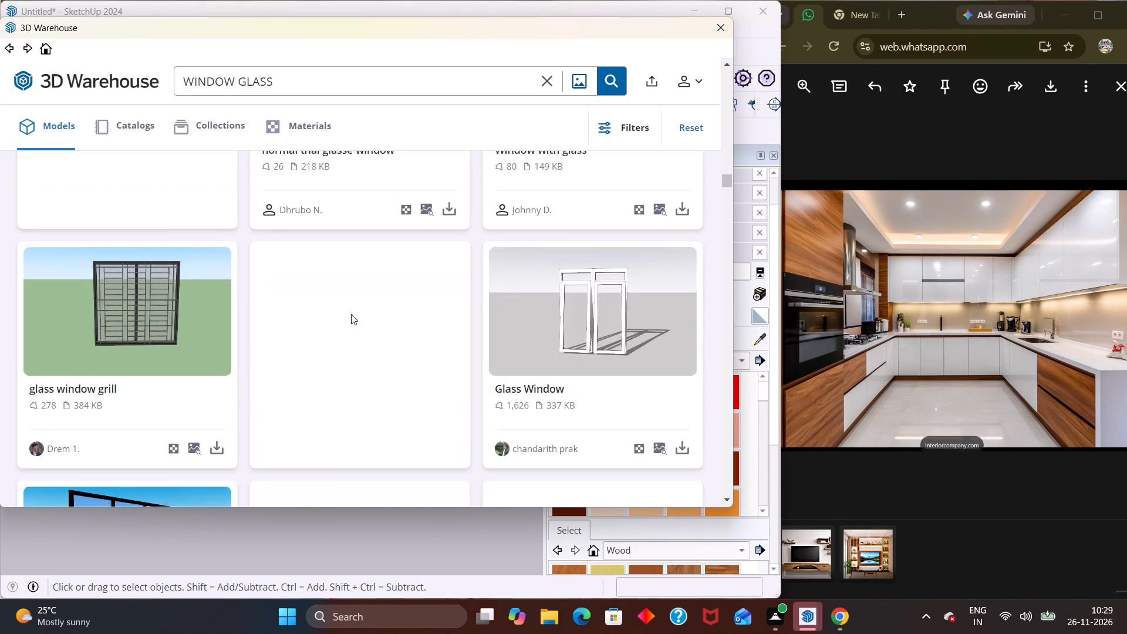
scroll(351, 314, up, 12)
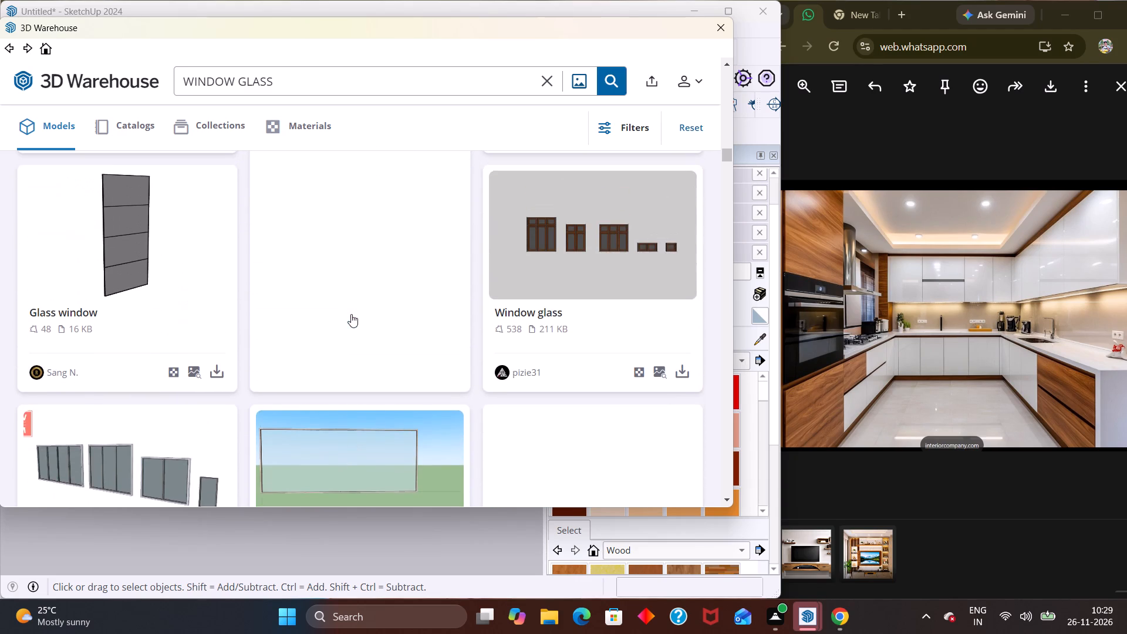
scroll(351, 314, up, 4)
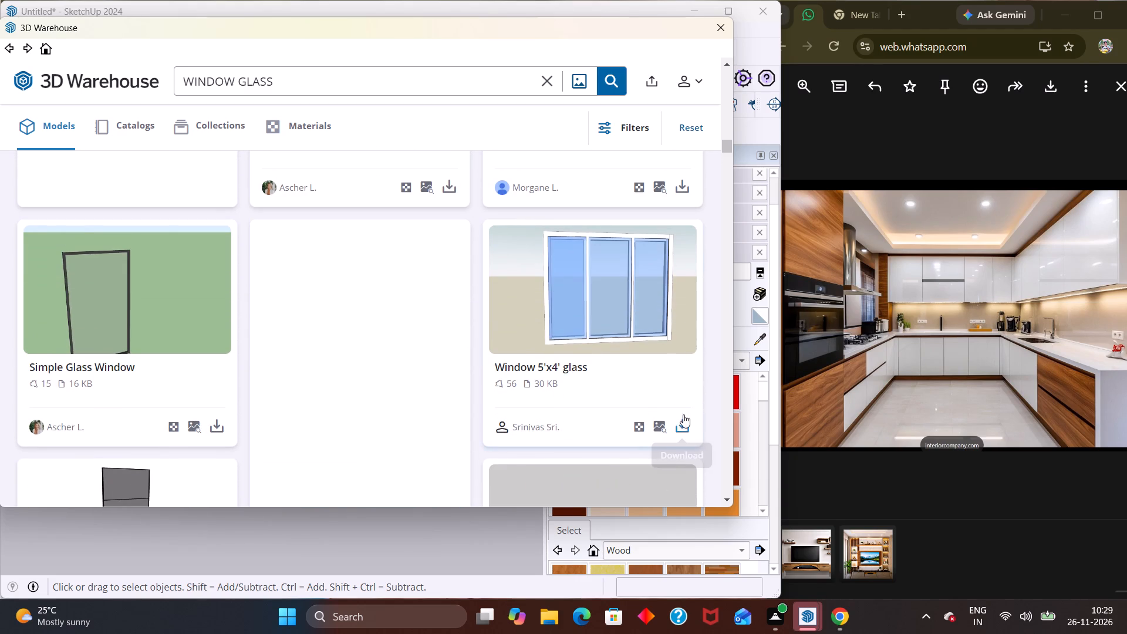
Load the "Window 5'x4' glass" model directly into the SketchUp model and place it outside the kitchen, beside the side wall.
click(683, 418)
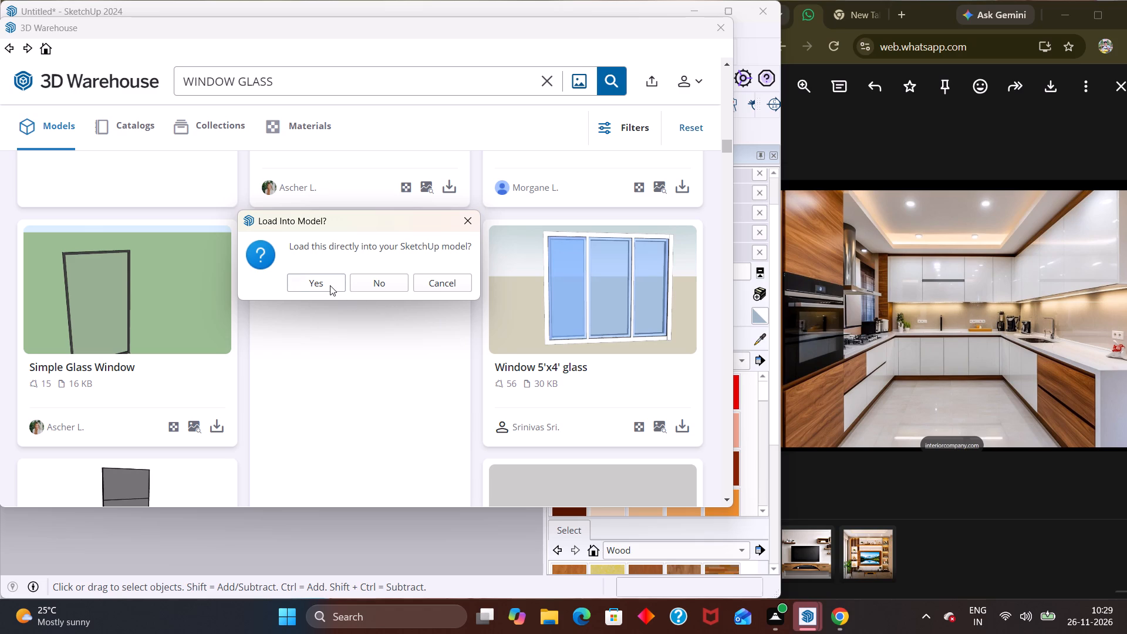
click(330, 285)
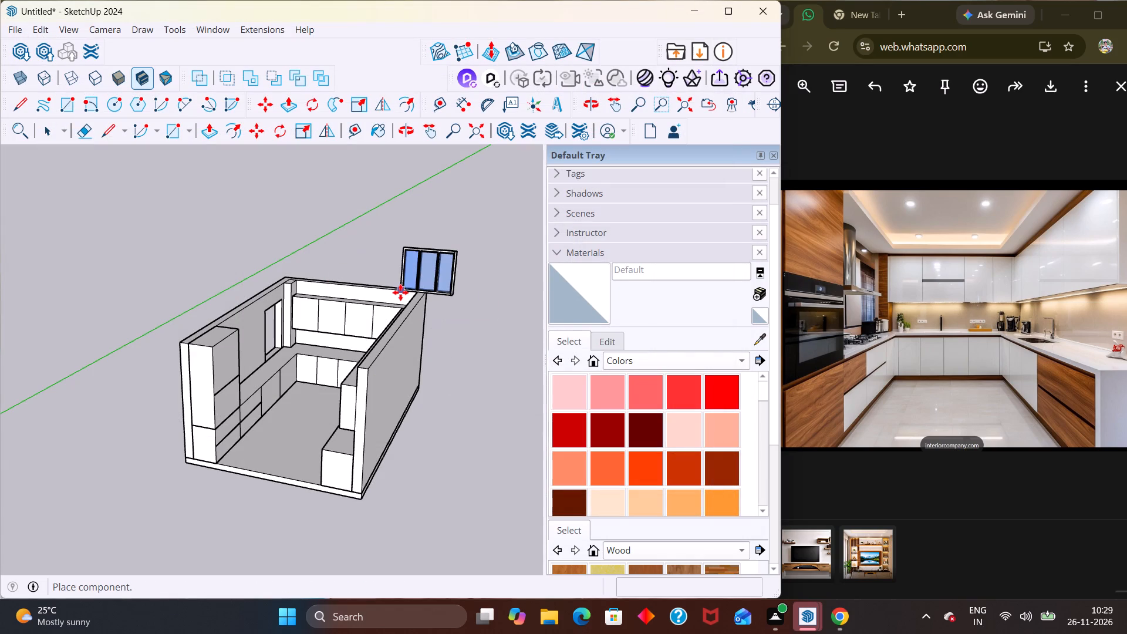
click(454, 424)
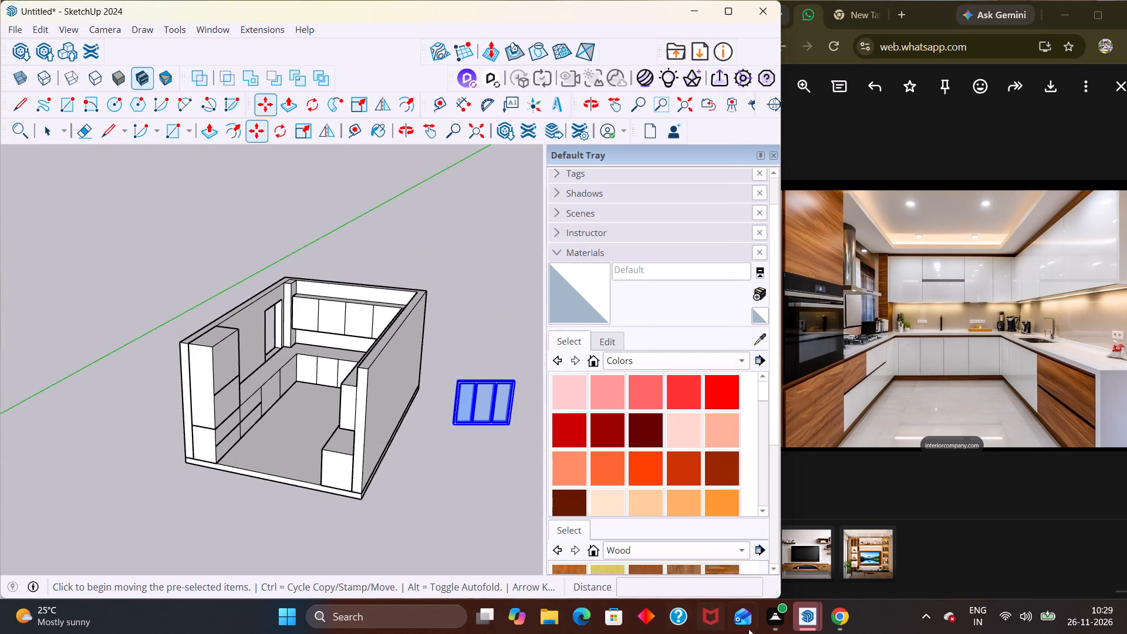
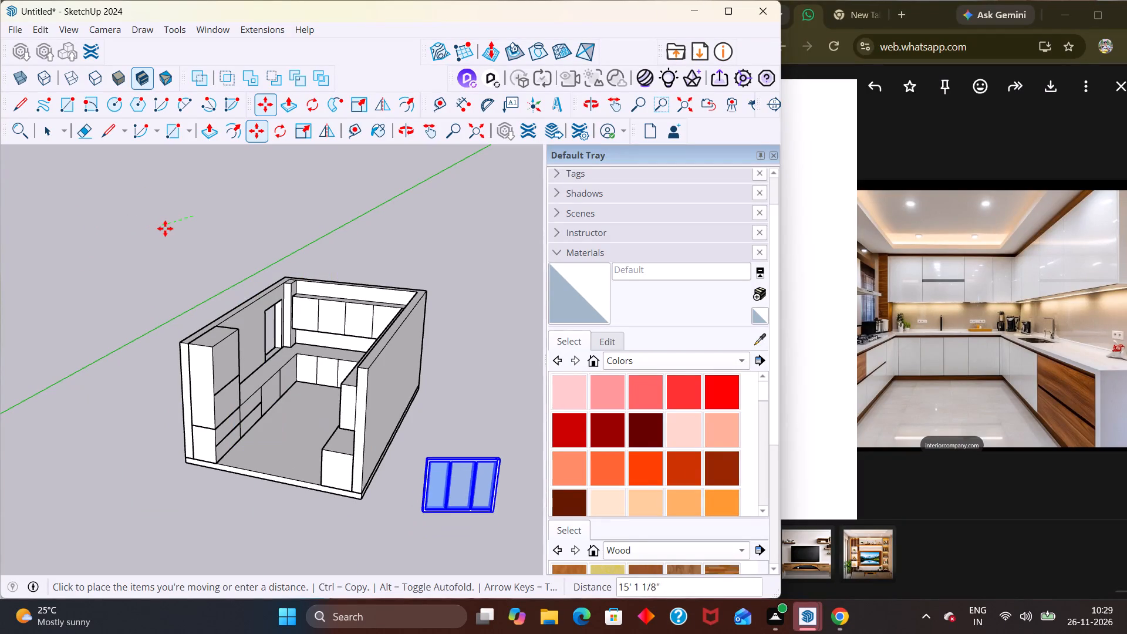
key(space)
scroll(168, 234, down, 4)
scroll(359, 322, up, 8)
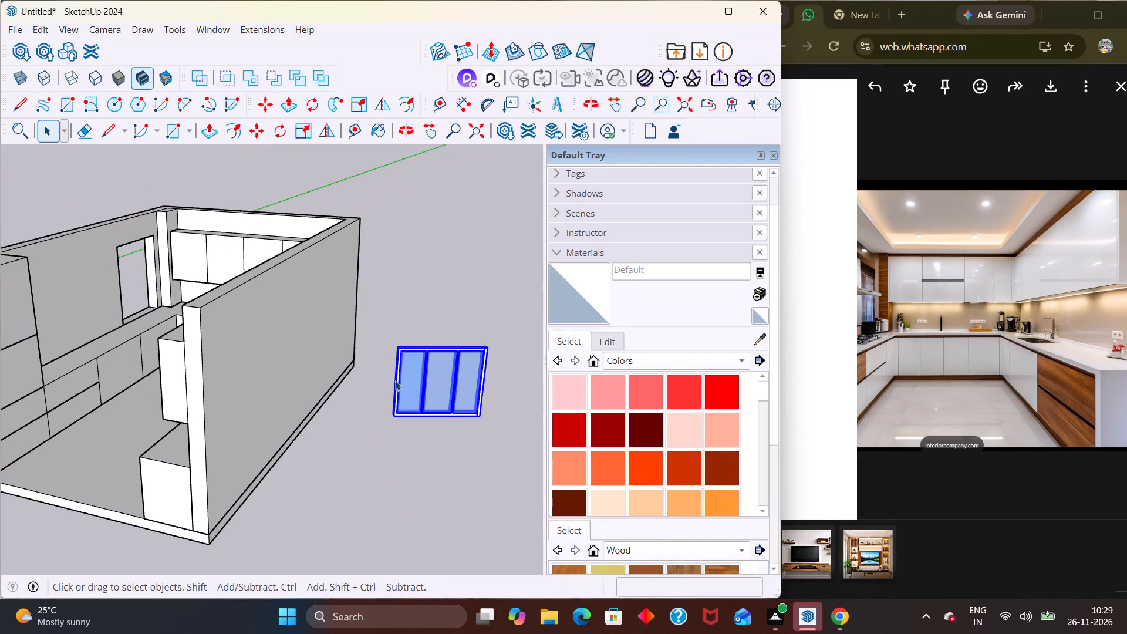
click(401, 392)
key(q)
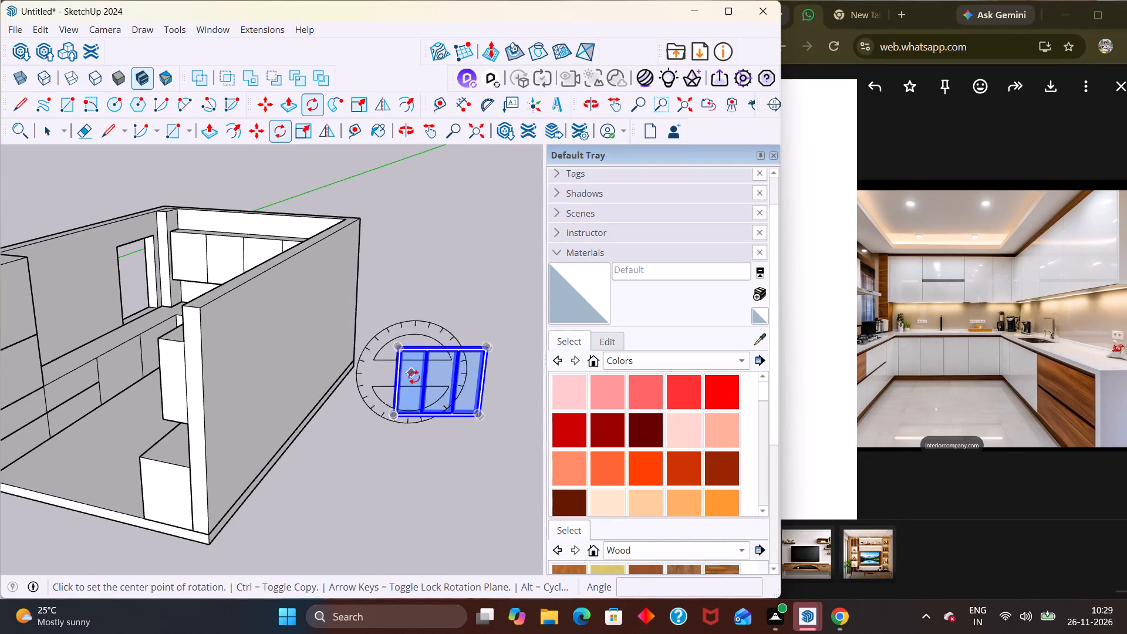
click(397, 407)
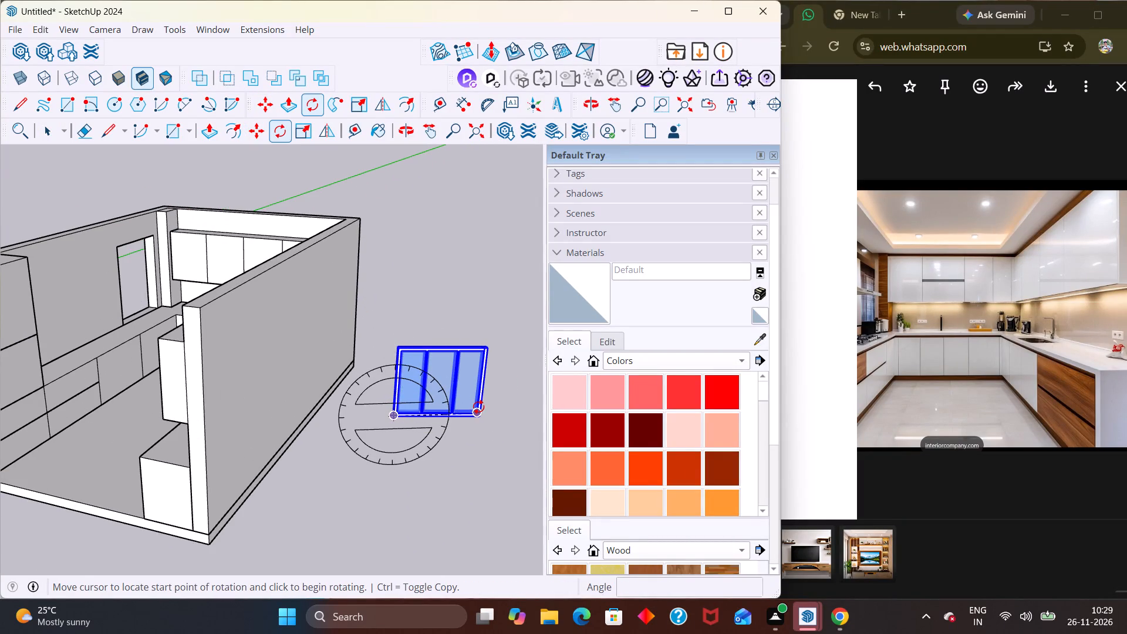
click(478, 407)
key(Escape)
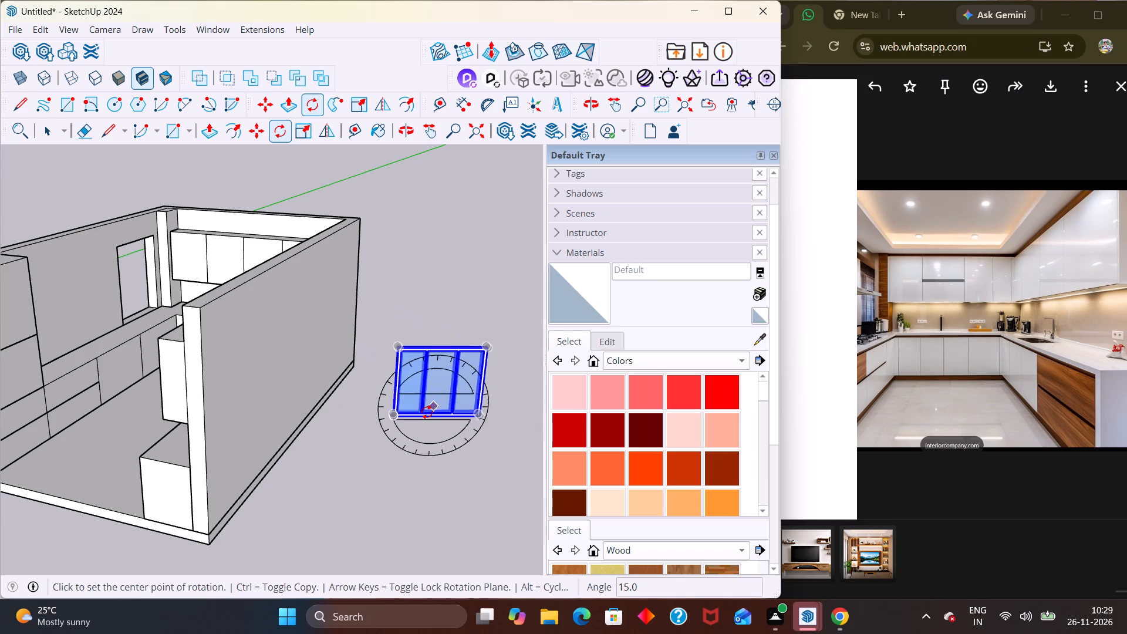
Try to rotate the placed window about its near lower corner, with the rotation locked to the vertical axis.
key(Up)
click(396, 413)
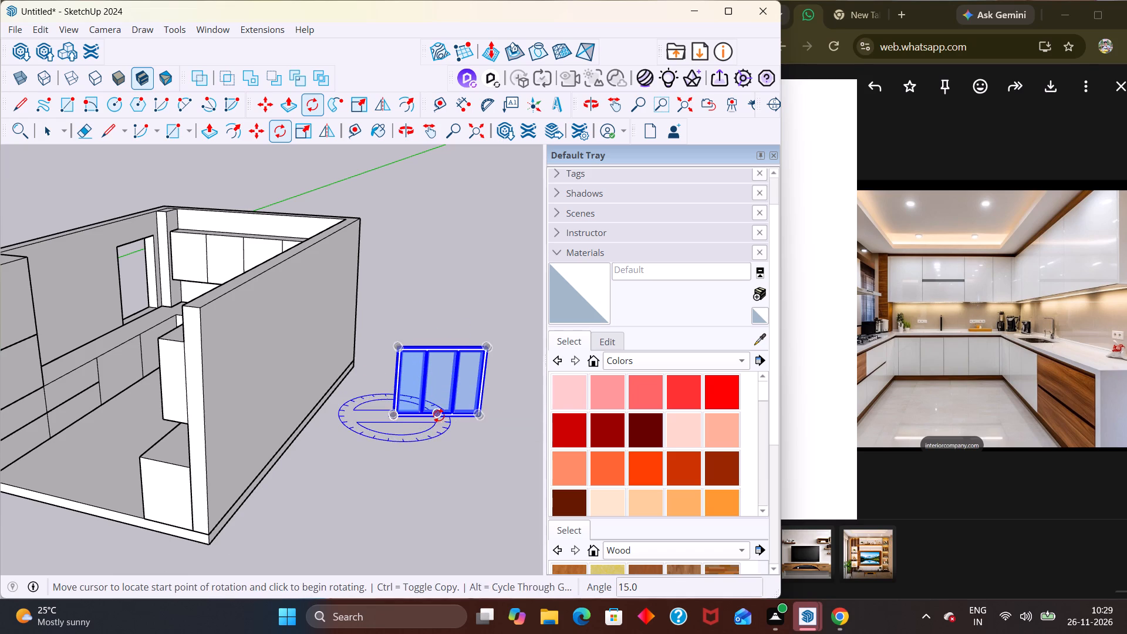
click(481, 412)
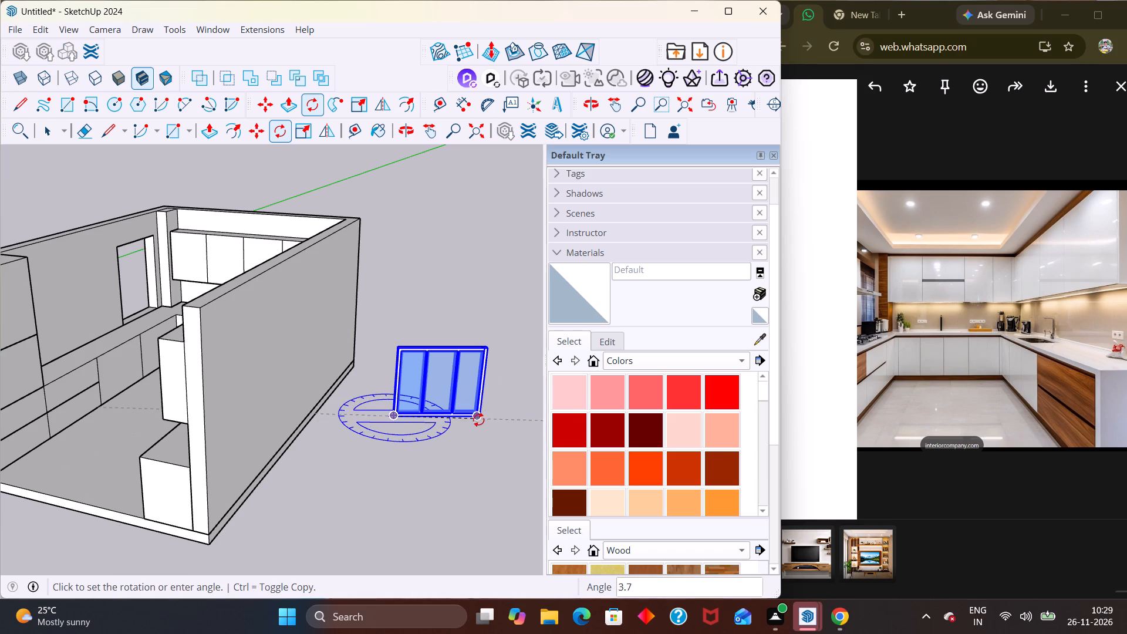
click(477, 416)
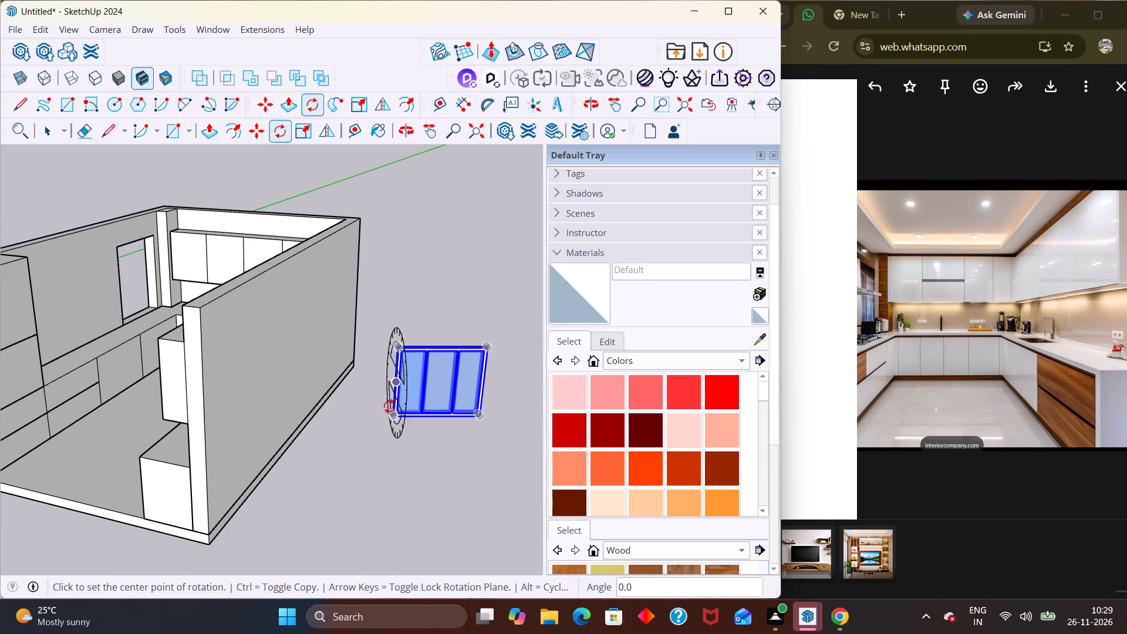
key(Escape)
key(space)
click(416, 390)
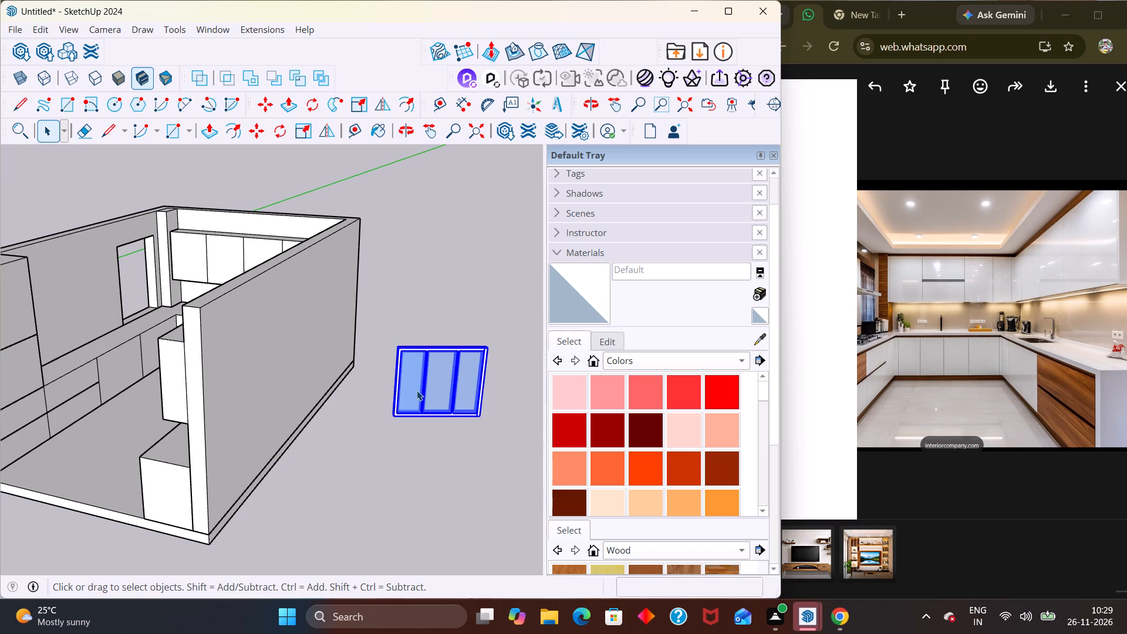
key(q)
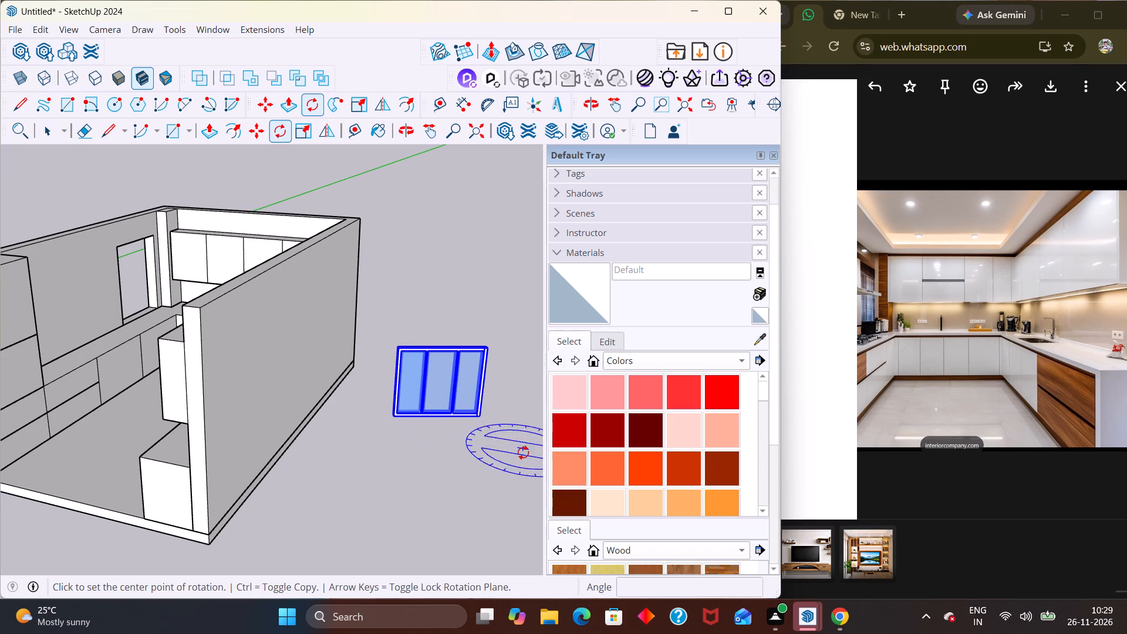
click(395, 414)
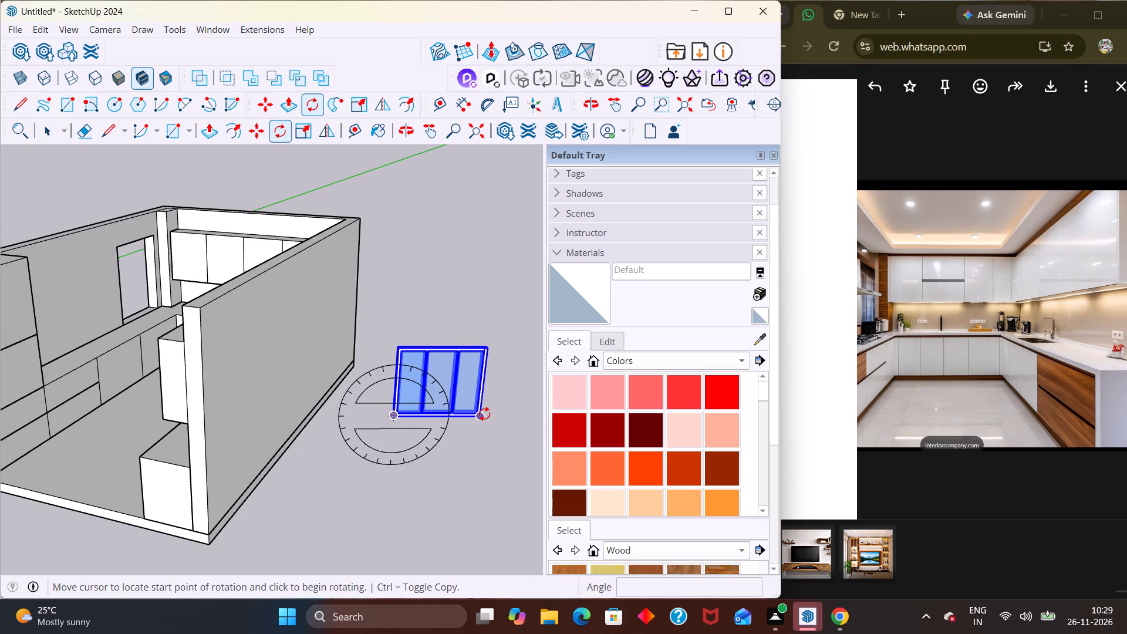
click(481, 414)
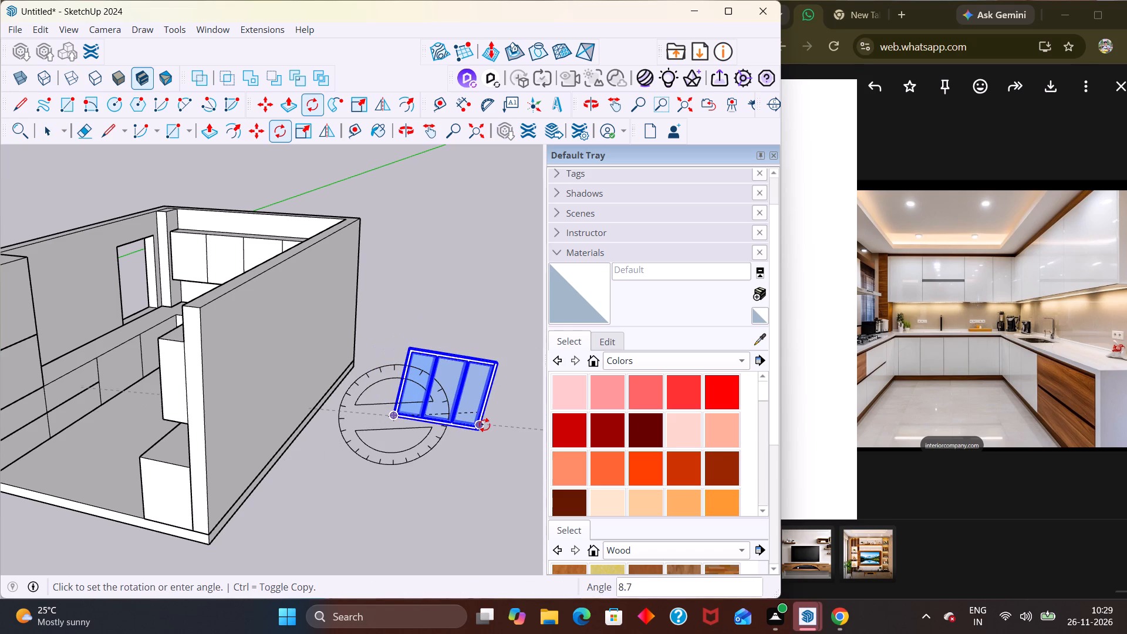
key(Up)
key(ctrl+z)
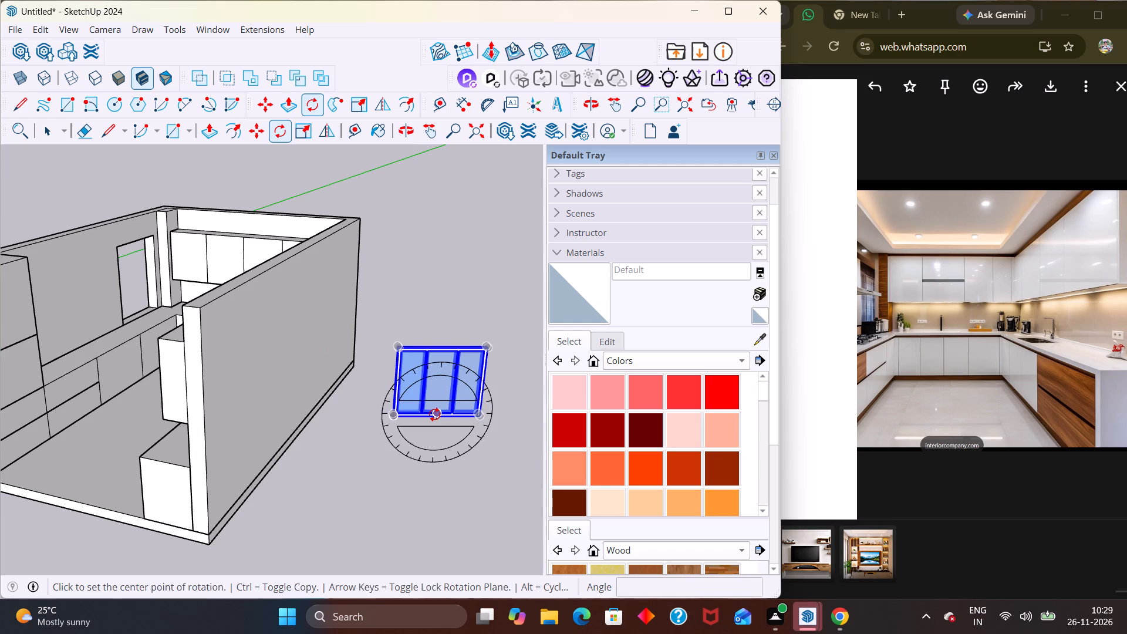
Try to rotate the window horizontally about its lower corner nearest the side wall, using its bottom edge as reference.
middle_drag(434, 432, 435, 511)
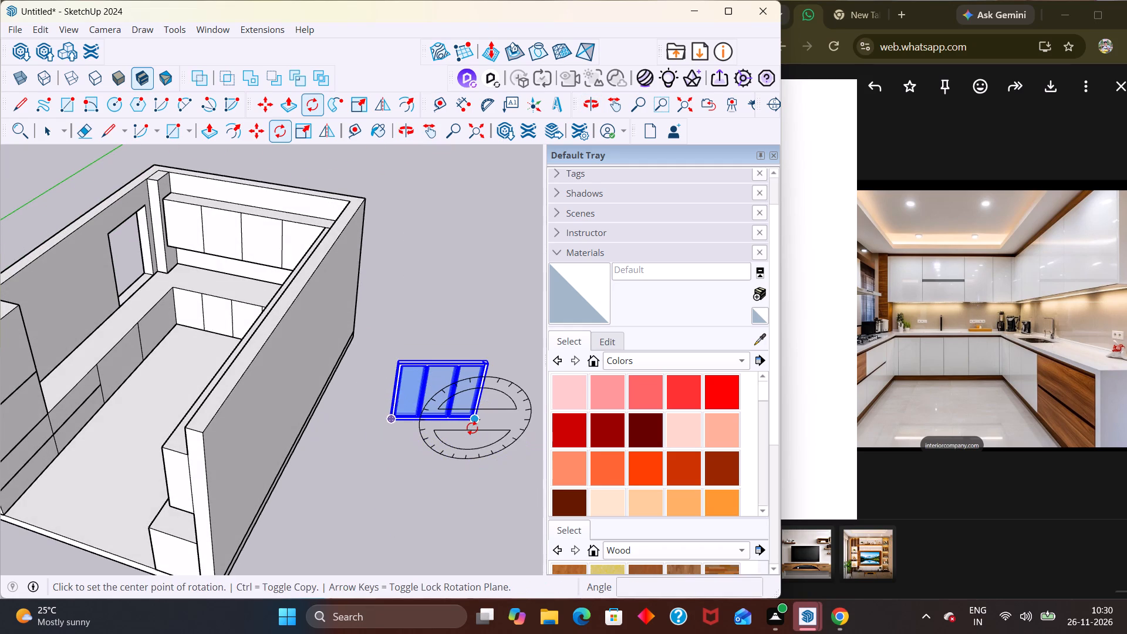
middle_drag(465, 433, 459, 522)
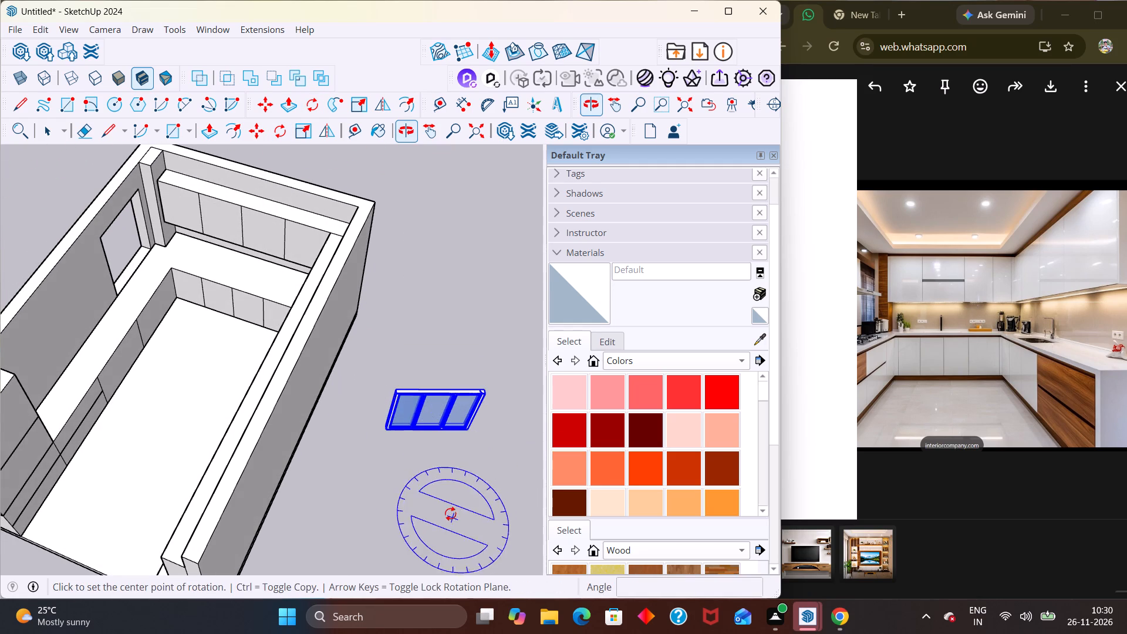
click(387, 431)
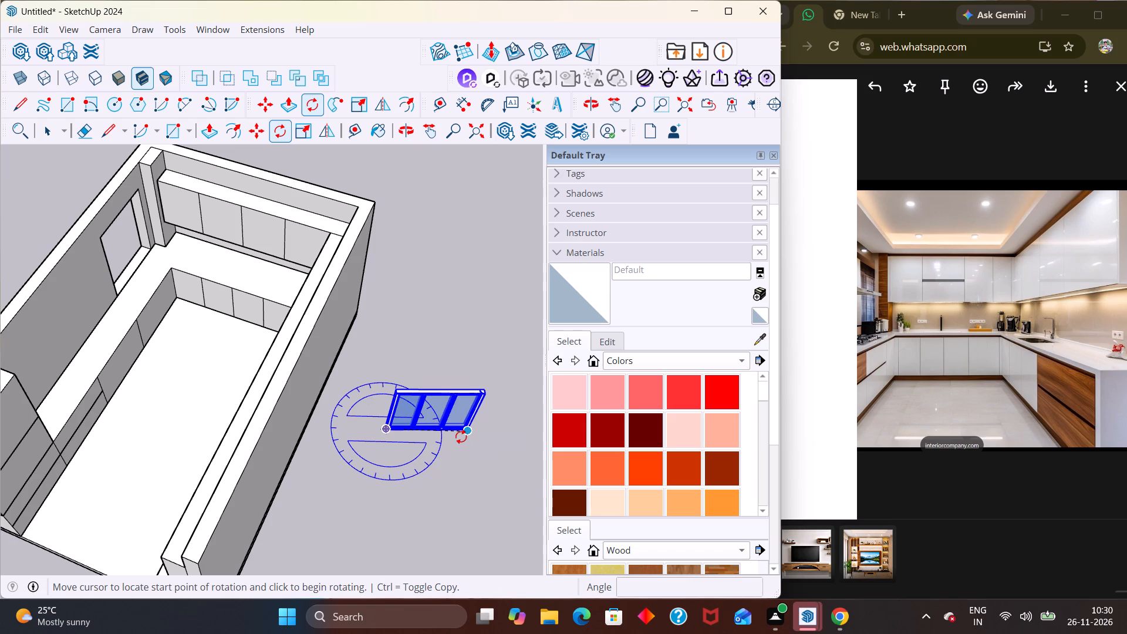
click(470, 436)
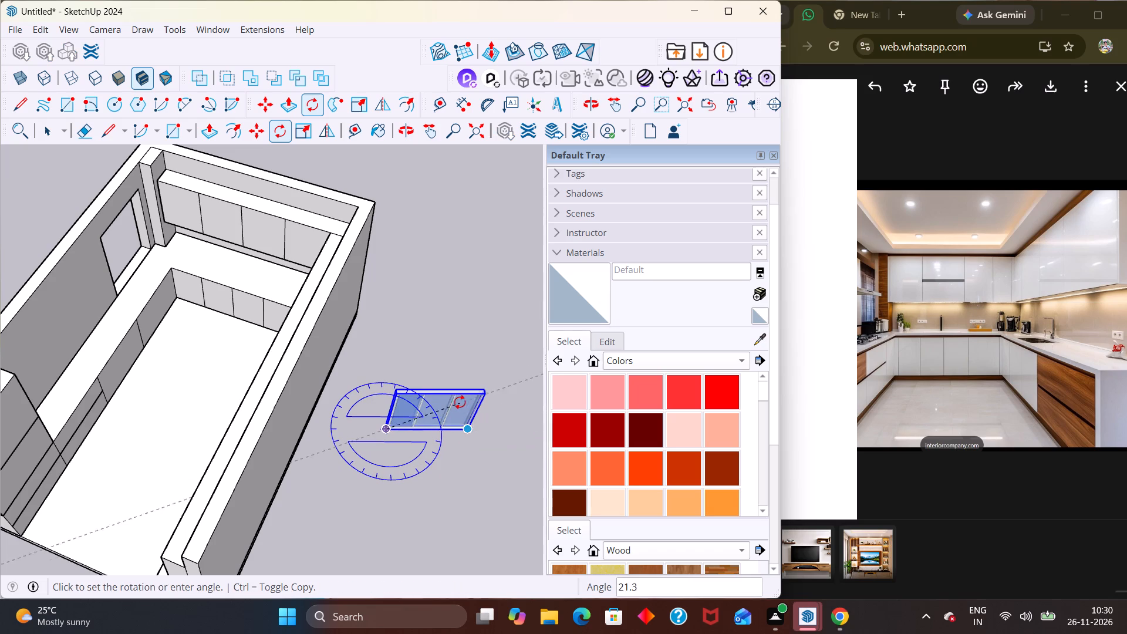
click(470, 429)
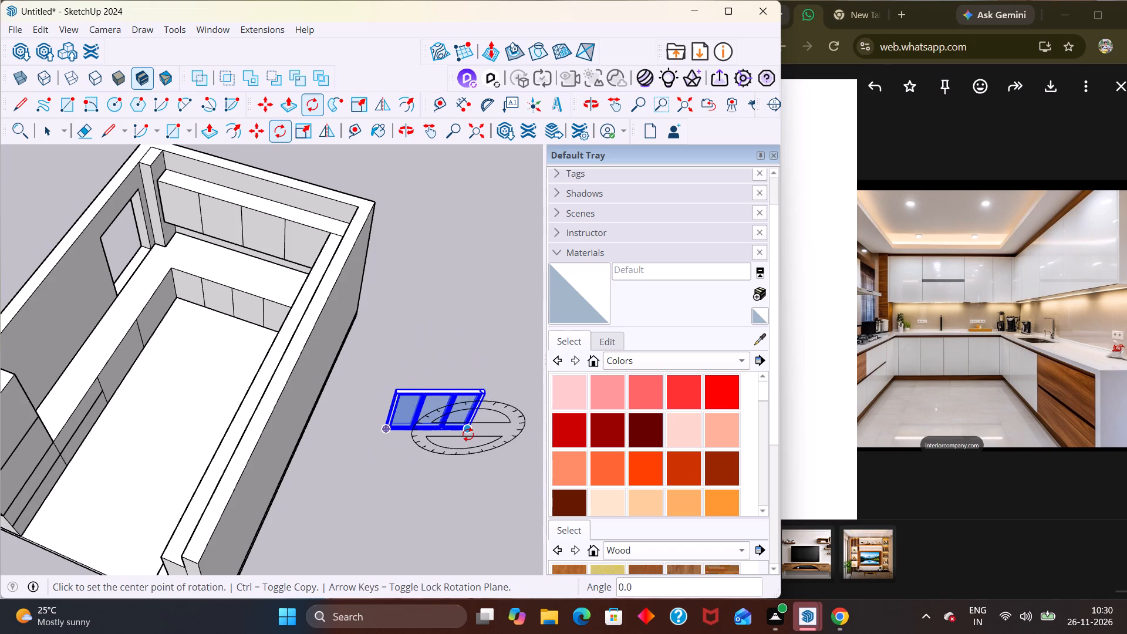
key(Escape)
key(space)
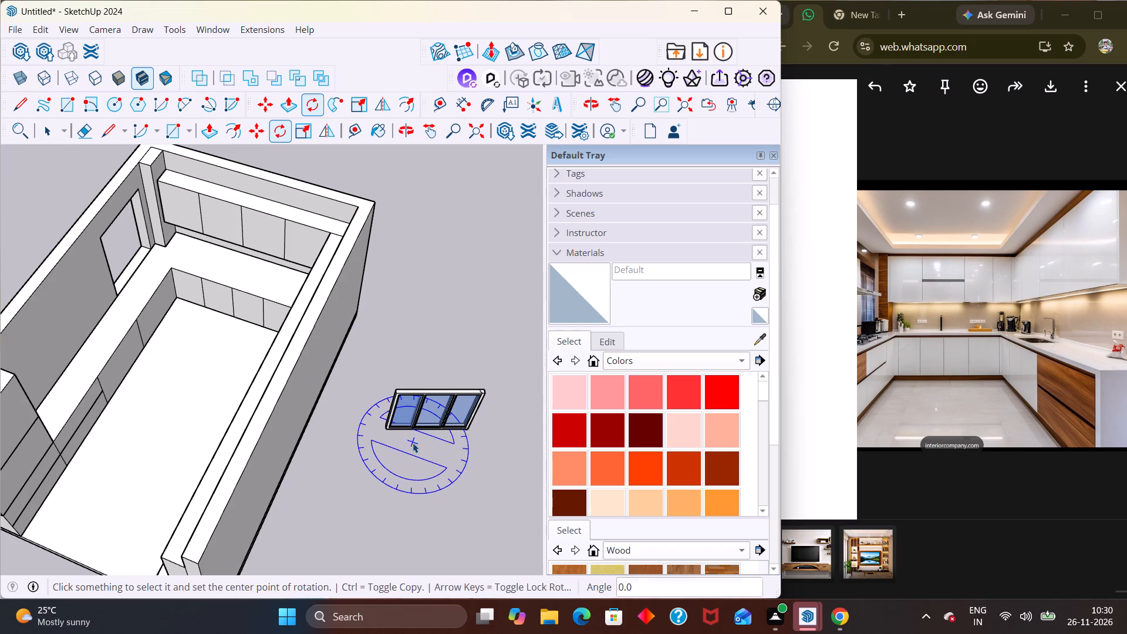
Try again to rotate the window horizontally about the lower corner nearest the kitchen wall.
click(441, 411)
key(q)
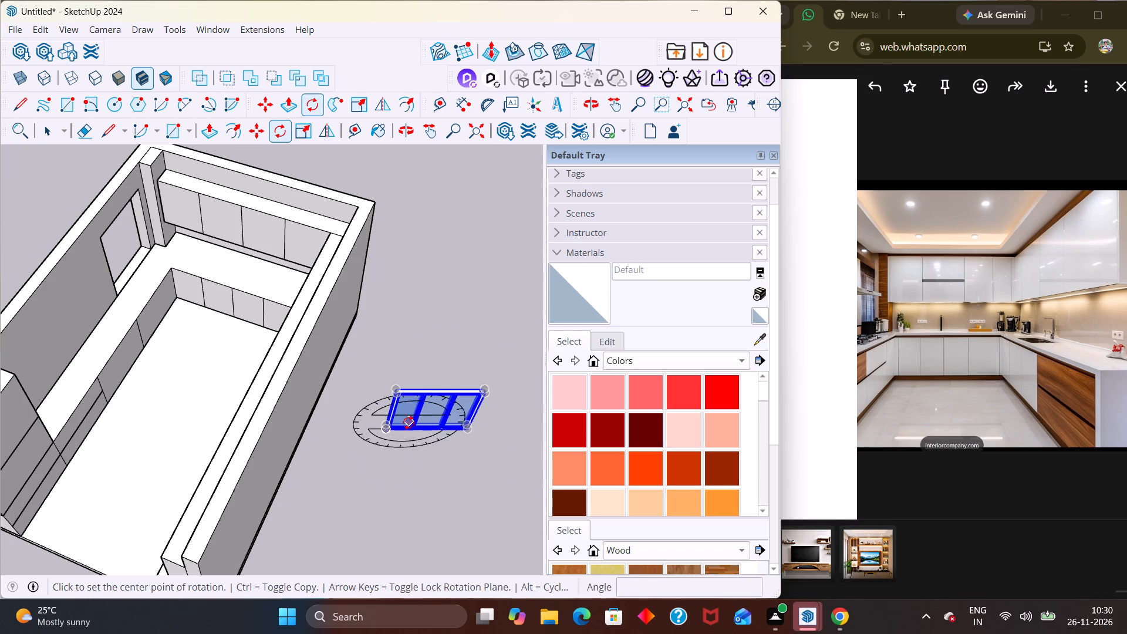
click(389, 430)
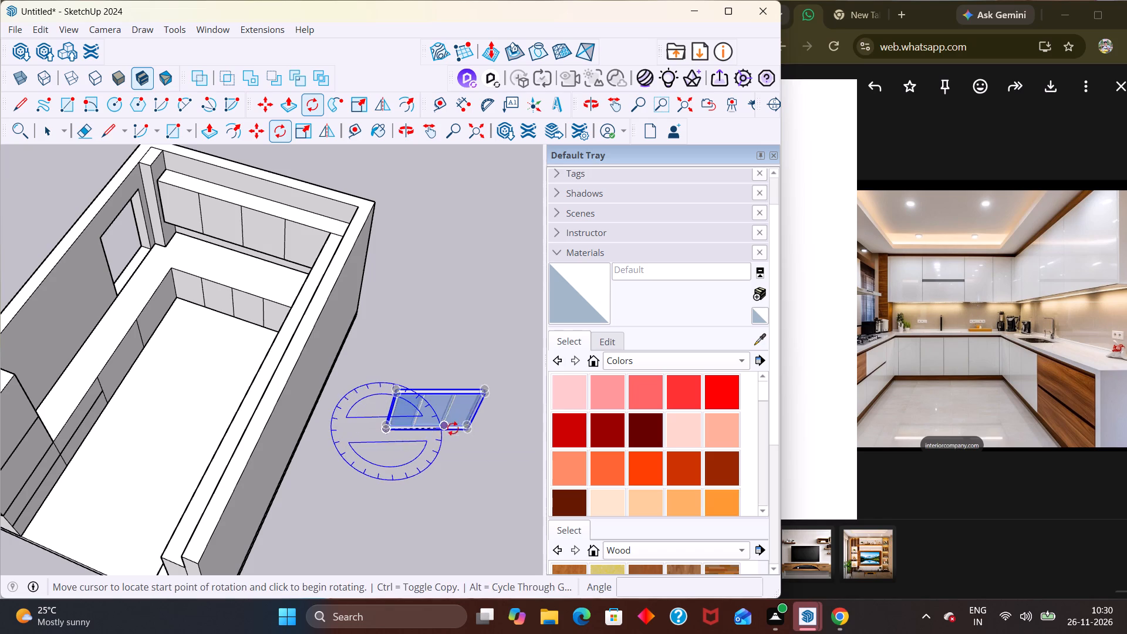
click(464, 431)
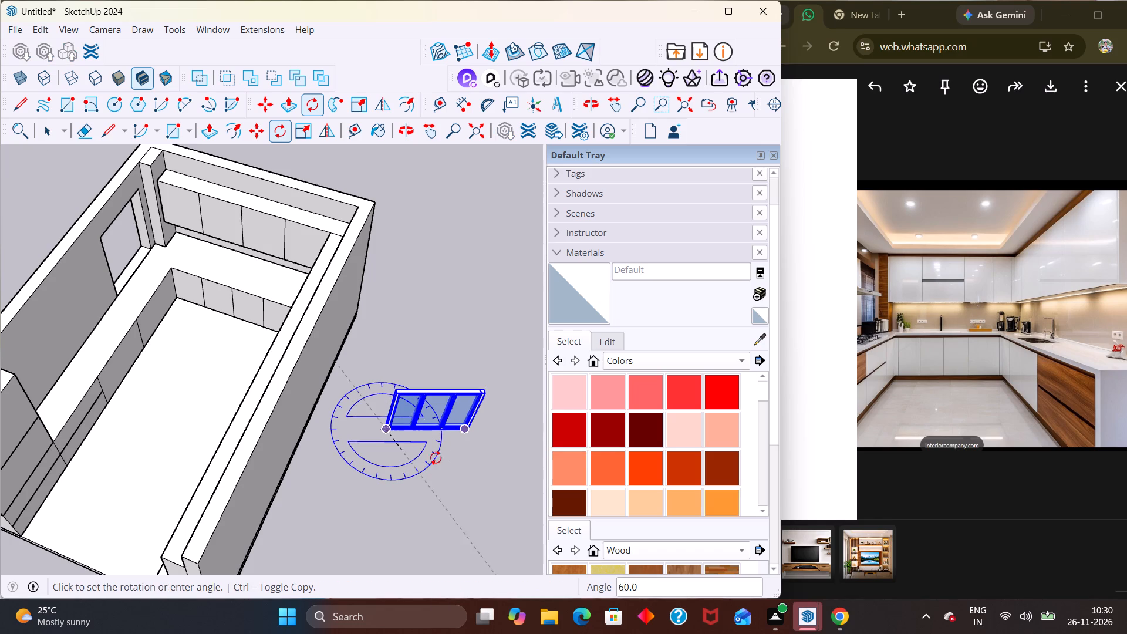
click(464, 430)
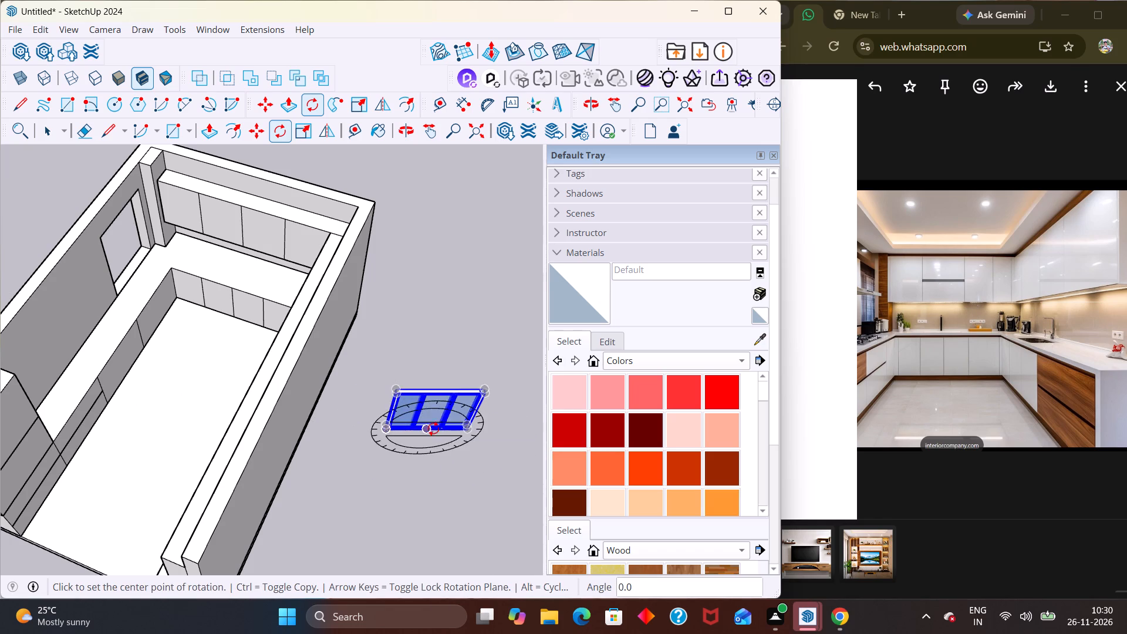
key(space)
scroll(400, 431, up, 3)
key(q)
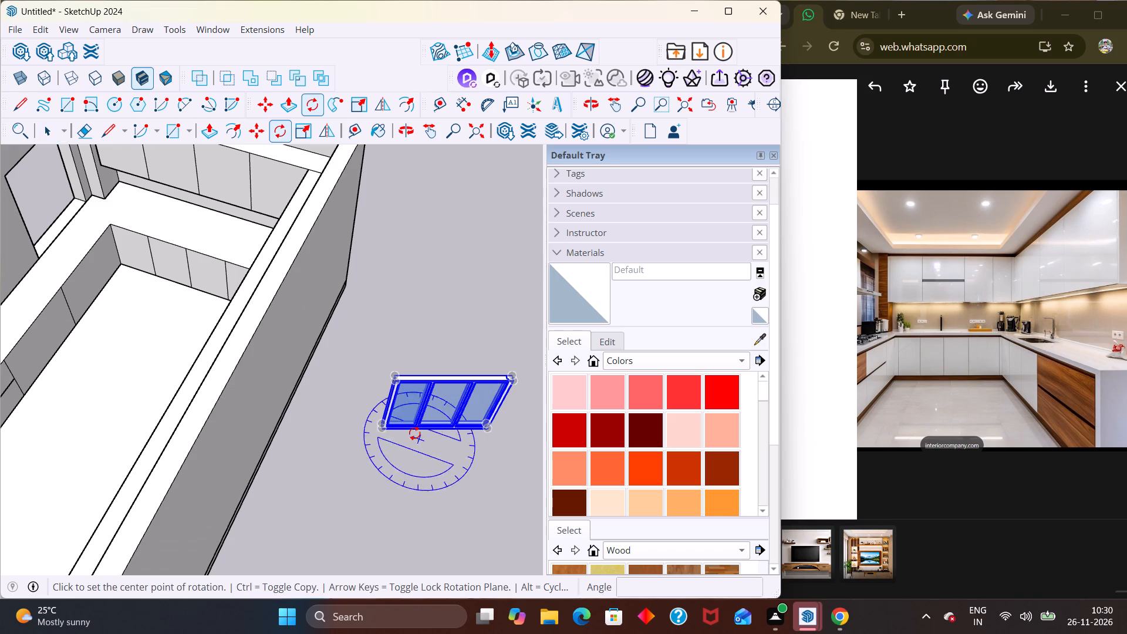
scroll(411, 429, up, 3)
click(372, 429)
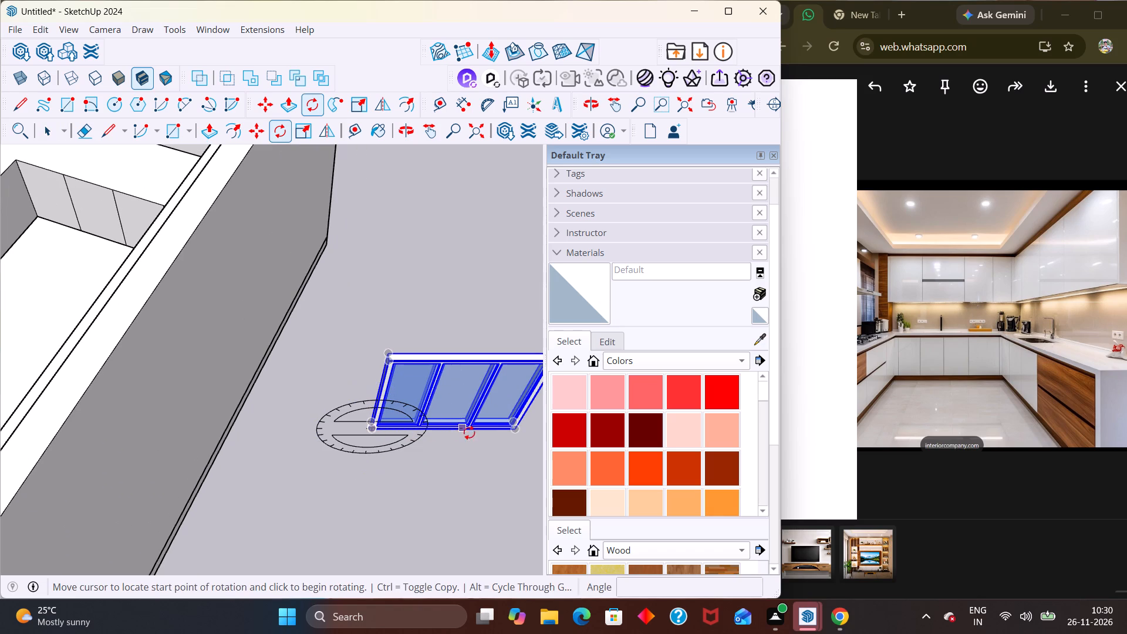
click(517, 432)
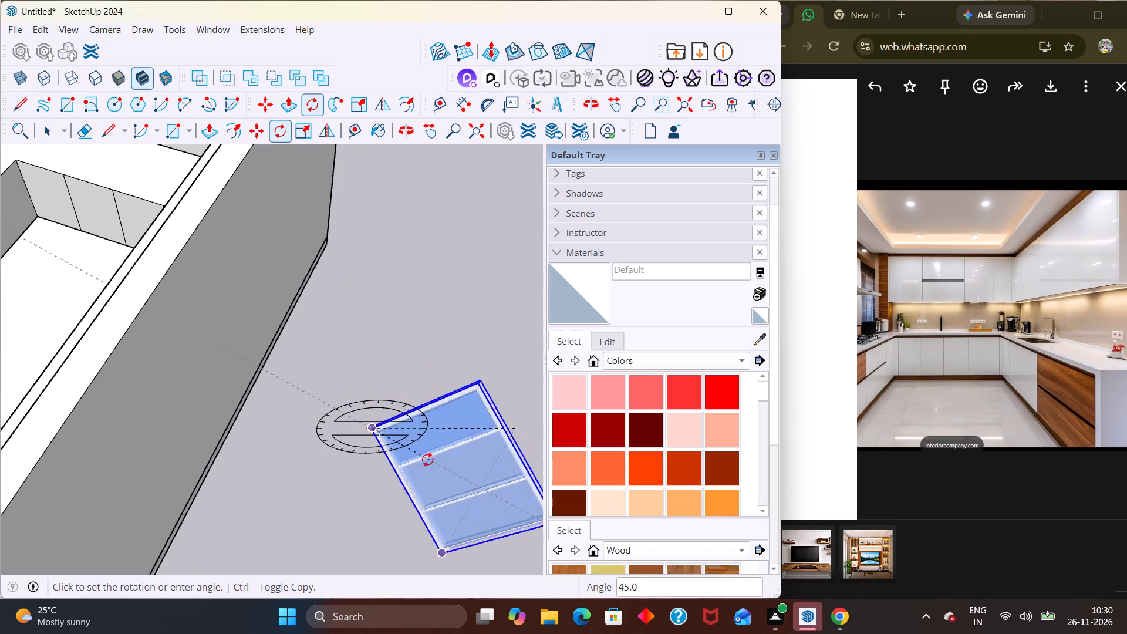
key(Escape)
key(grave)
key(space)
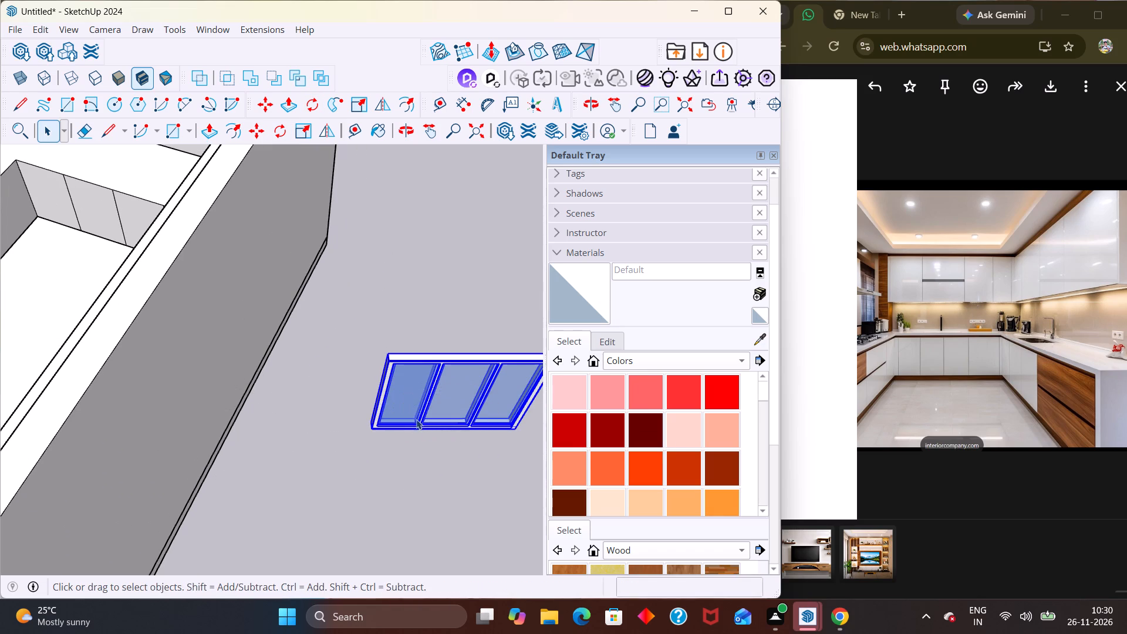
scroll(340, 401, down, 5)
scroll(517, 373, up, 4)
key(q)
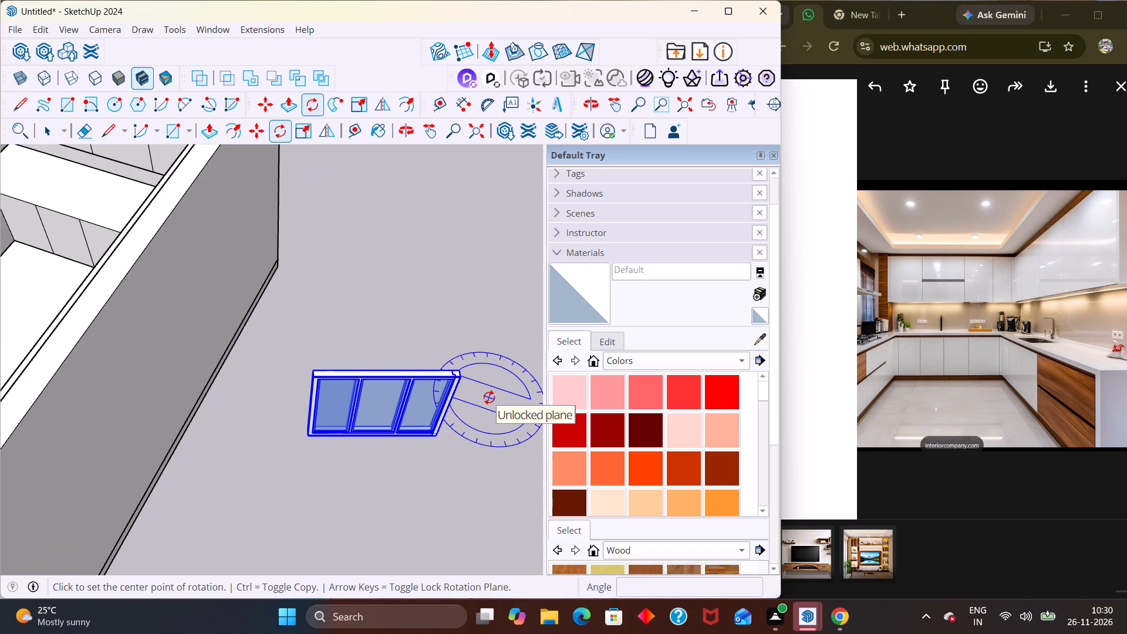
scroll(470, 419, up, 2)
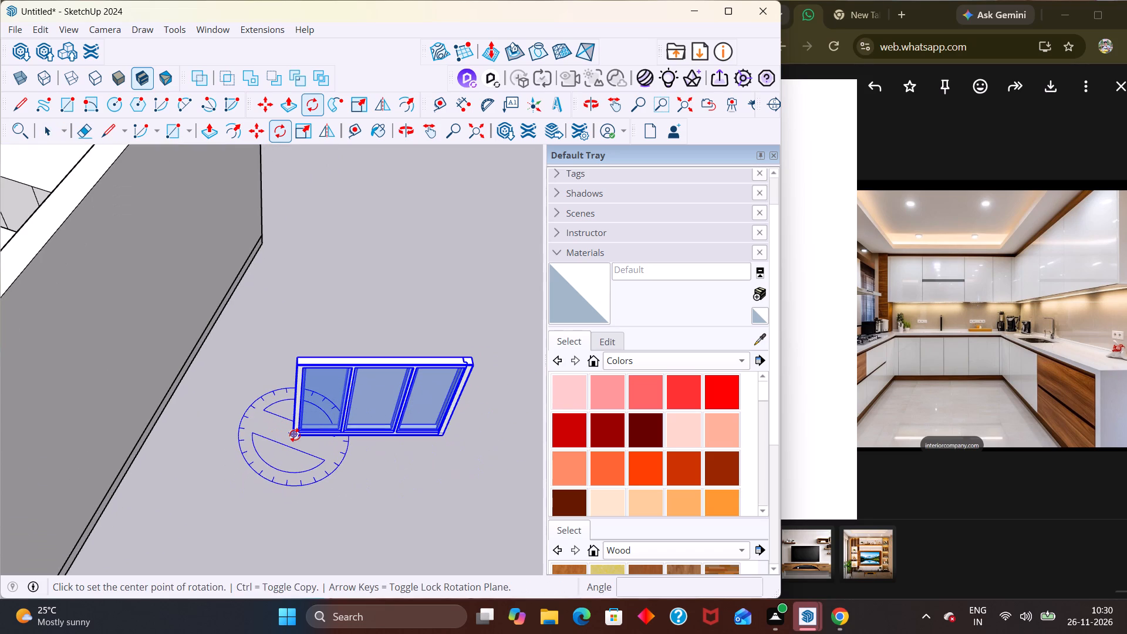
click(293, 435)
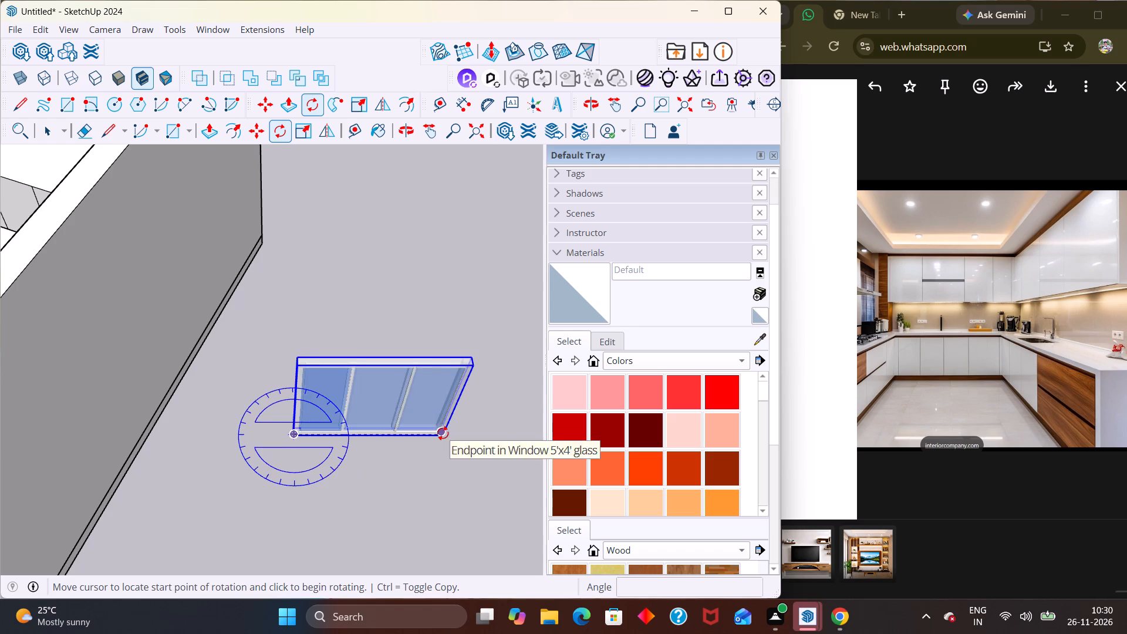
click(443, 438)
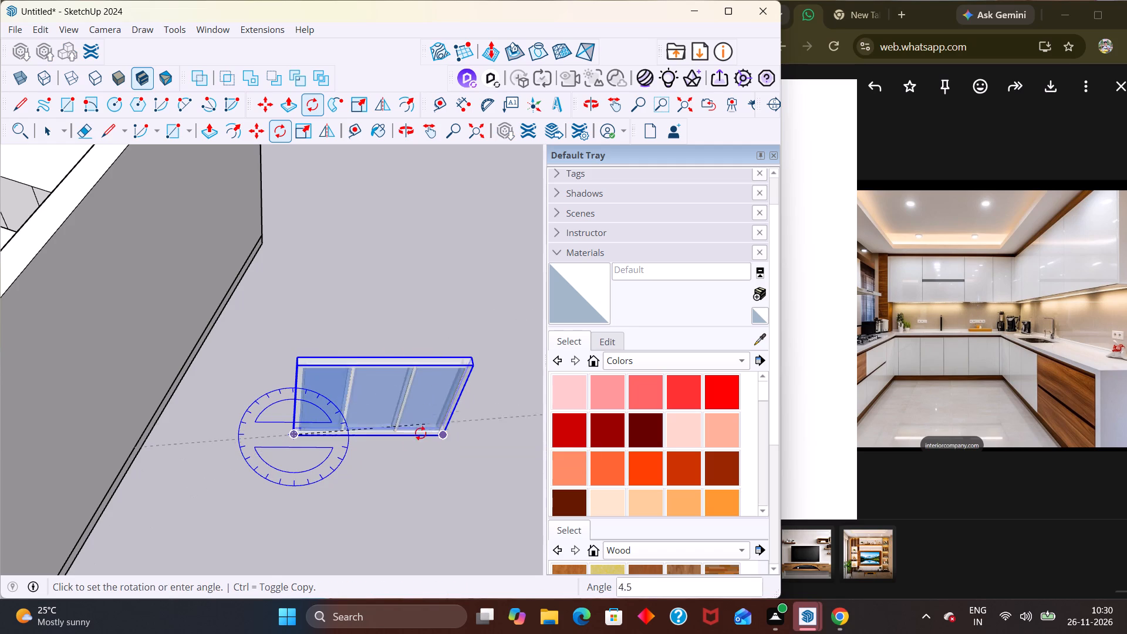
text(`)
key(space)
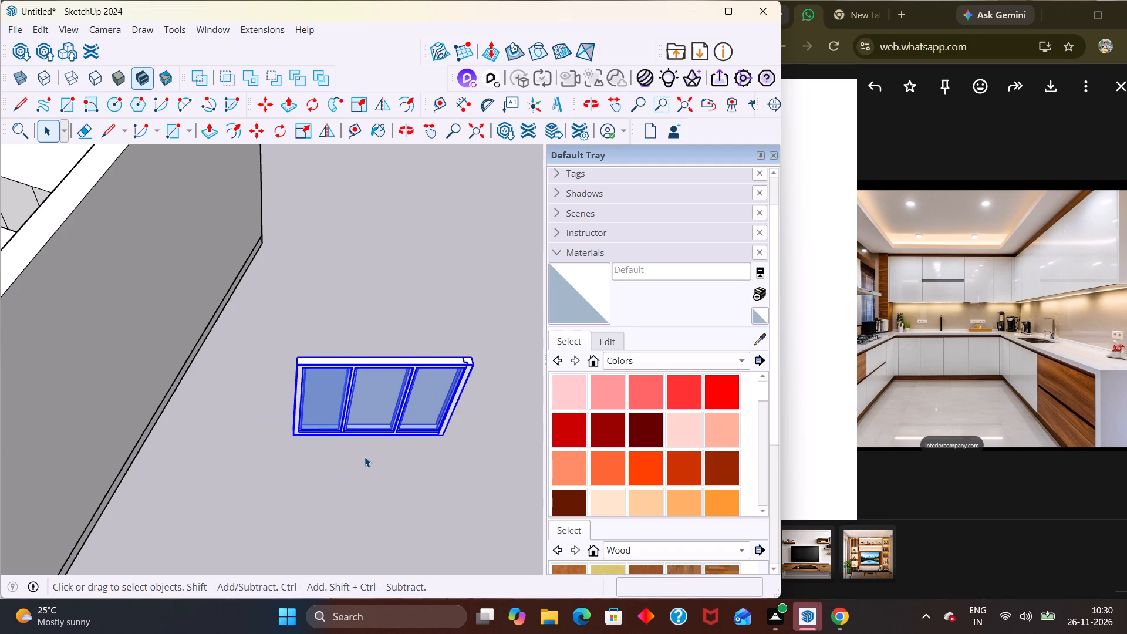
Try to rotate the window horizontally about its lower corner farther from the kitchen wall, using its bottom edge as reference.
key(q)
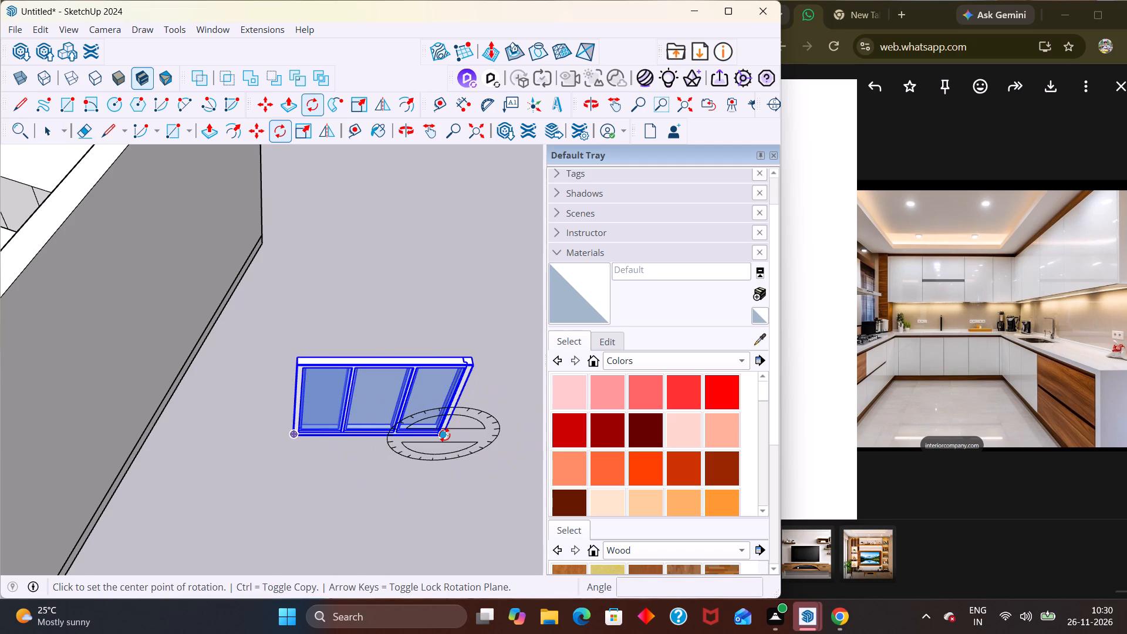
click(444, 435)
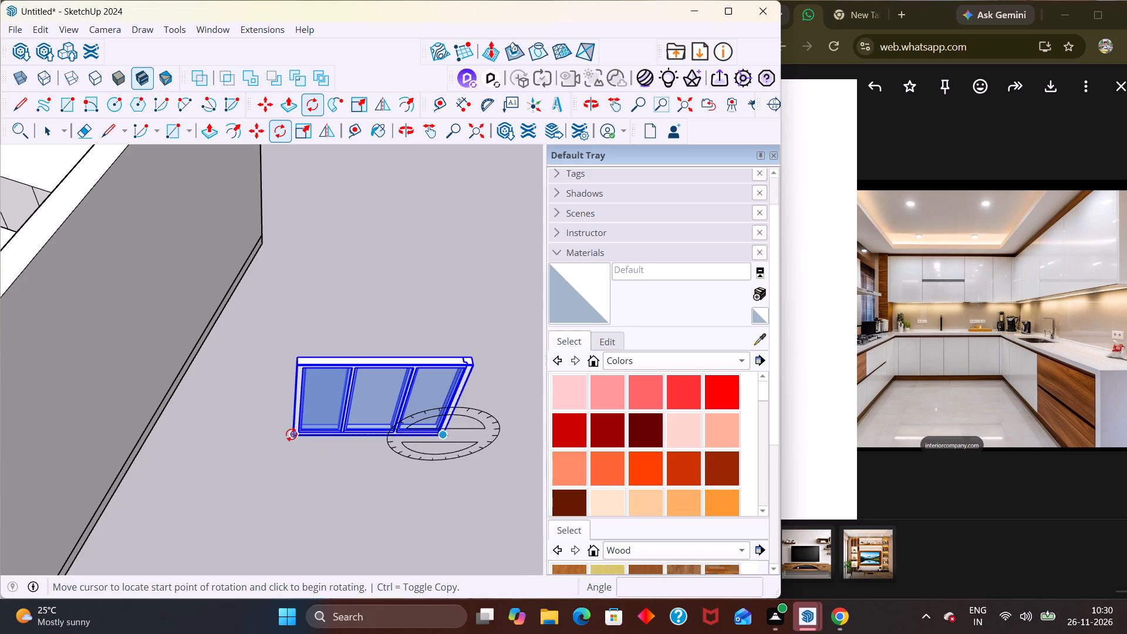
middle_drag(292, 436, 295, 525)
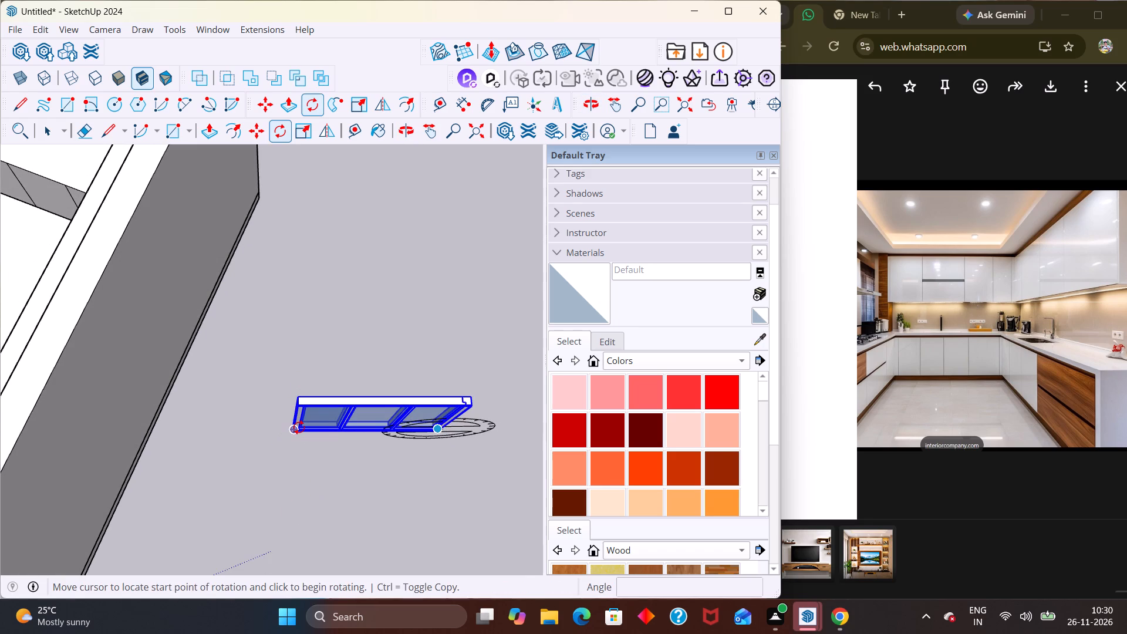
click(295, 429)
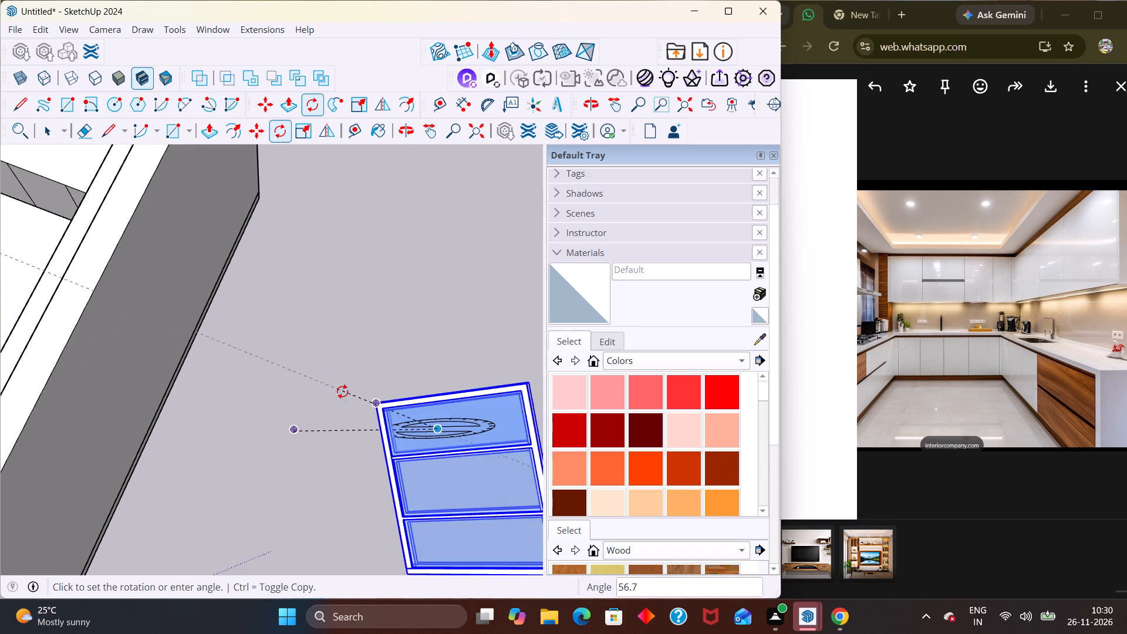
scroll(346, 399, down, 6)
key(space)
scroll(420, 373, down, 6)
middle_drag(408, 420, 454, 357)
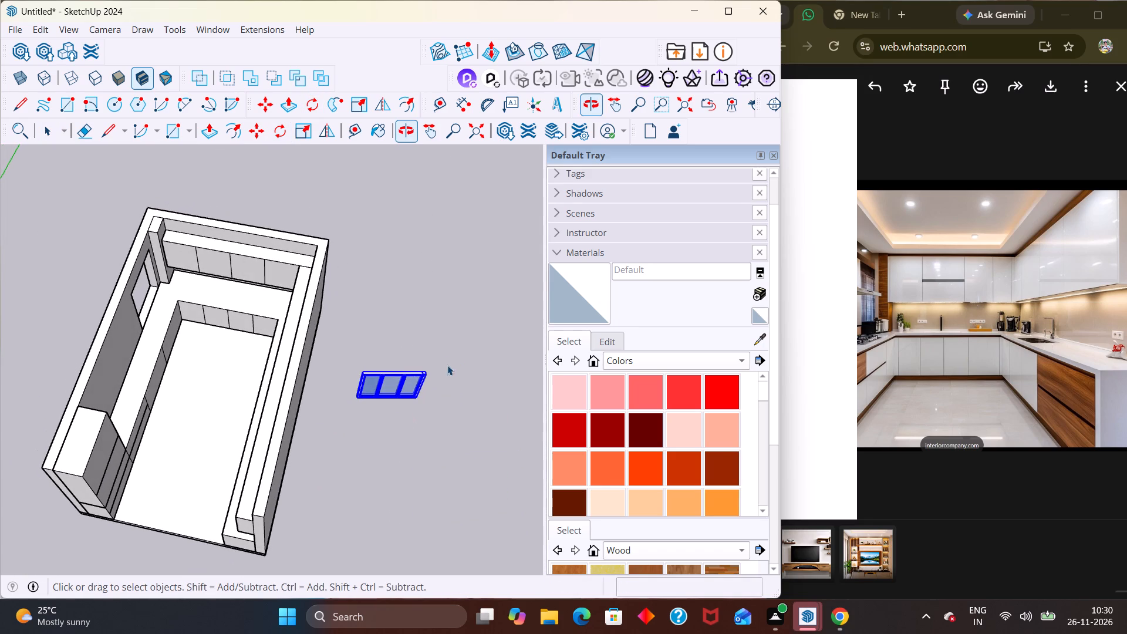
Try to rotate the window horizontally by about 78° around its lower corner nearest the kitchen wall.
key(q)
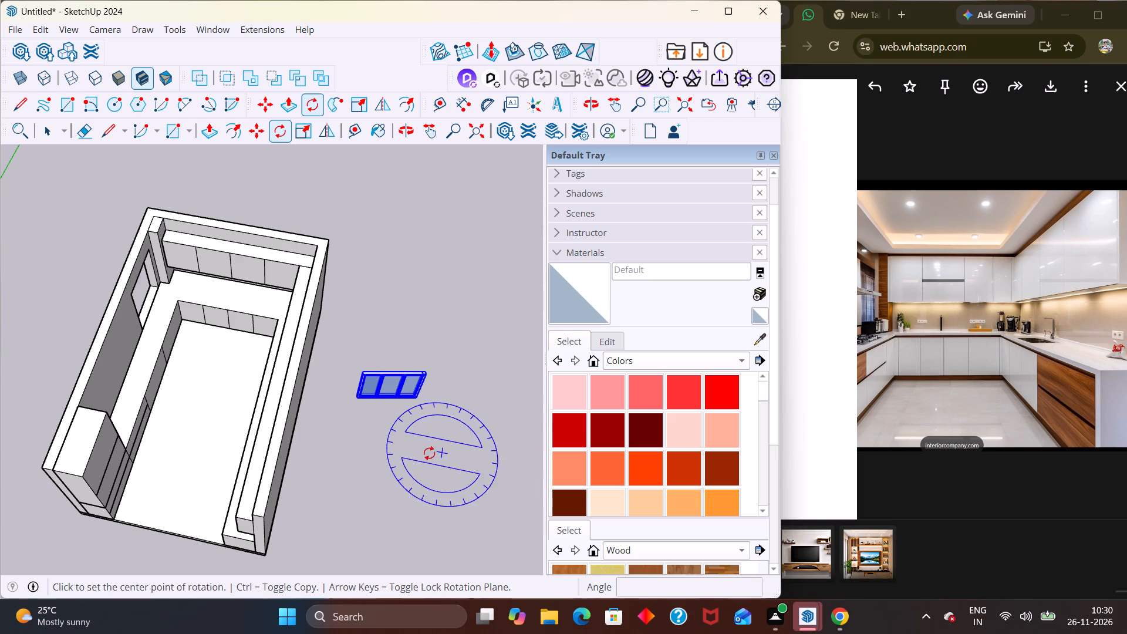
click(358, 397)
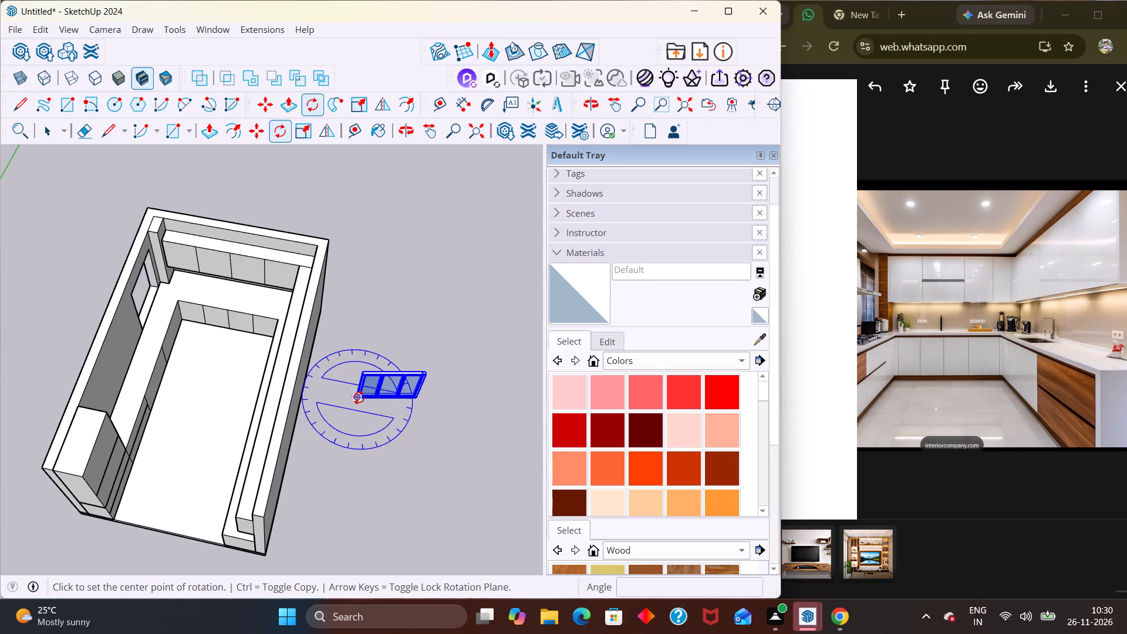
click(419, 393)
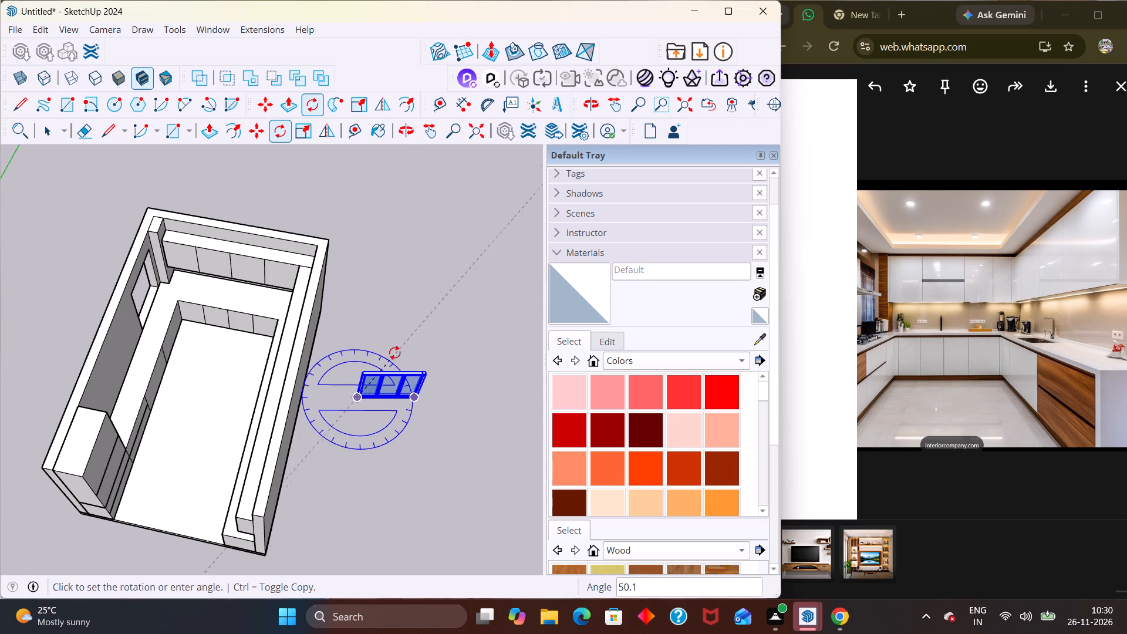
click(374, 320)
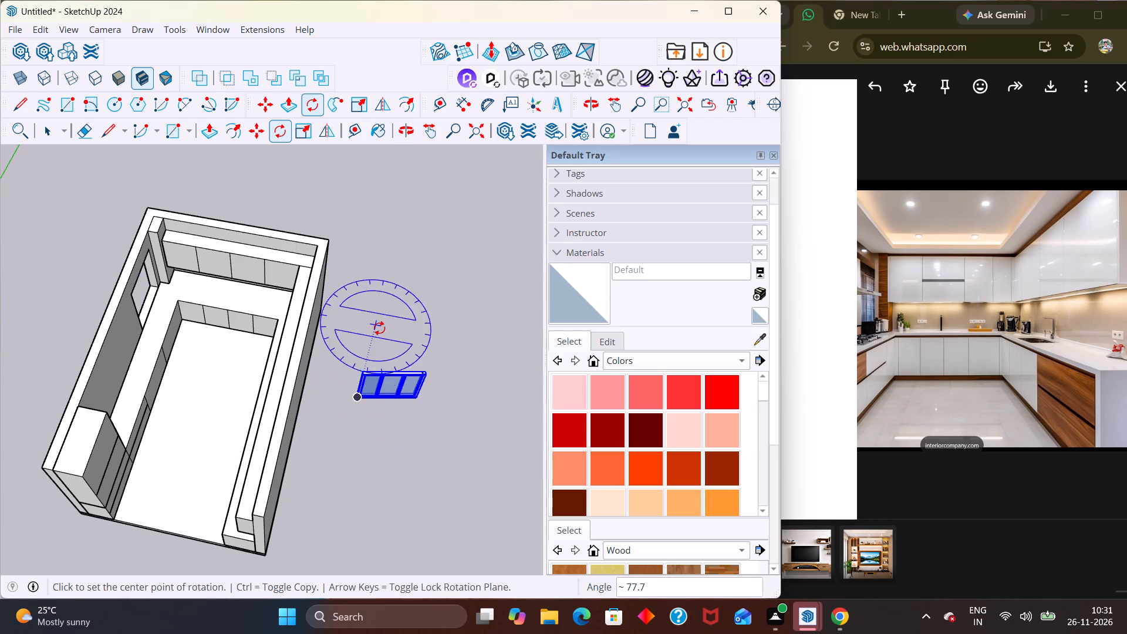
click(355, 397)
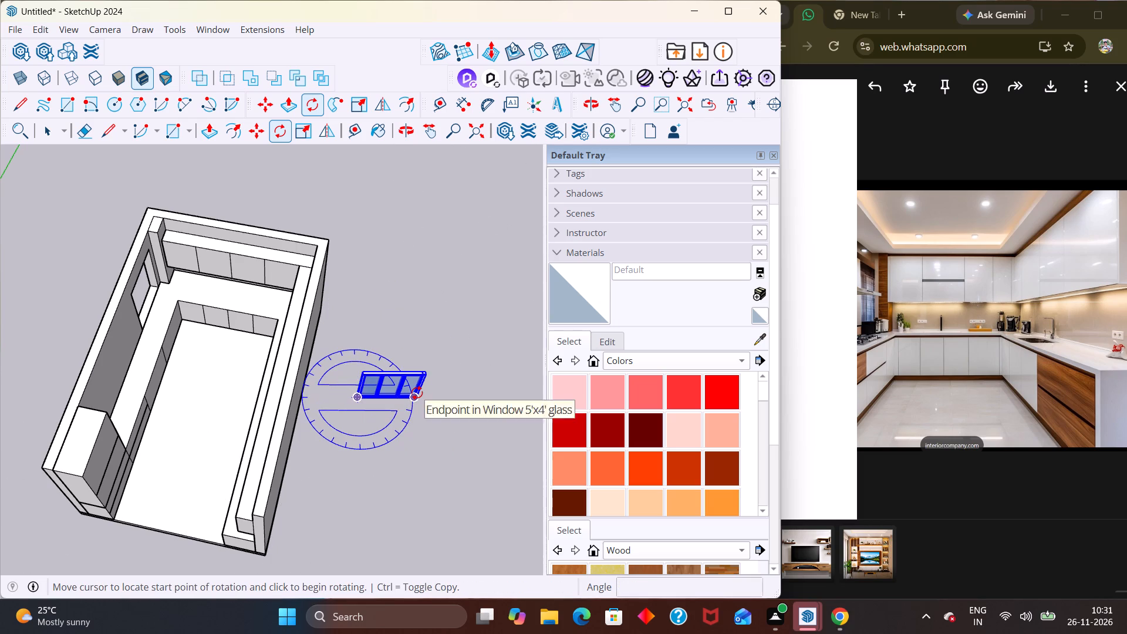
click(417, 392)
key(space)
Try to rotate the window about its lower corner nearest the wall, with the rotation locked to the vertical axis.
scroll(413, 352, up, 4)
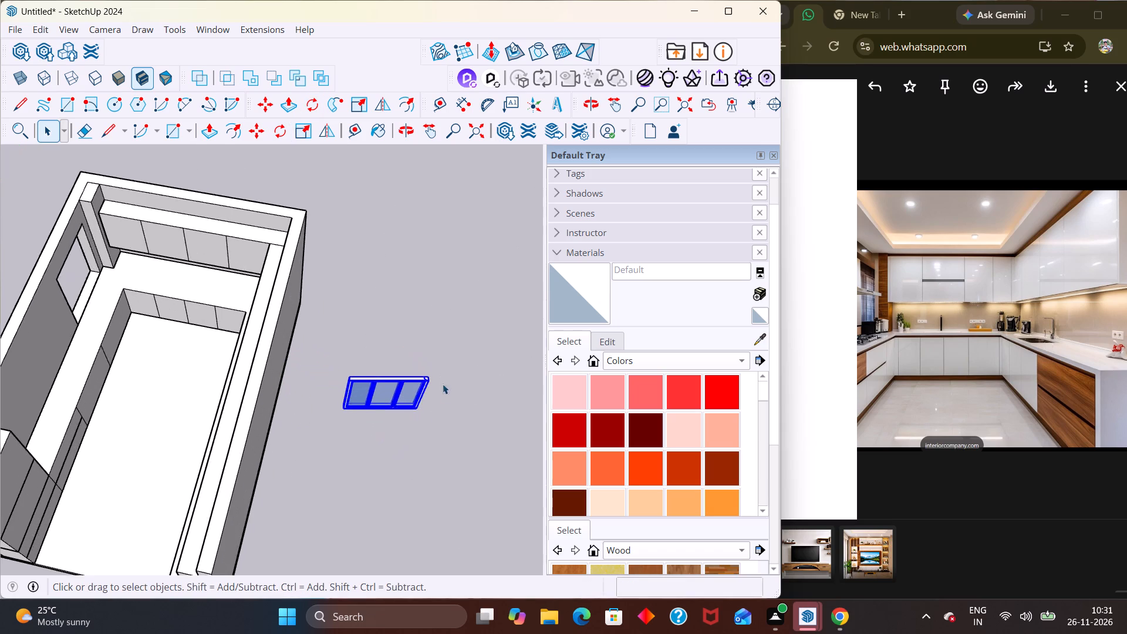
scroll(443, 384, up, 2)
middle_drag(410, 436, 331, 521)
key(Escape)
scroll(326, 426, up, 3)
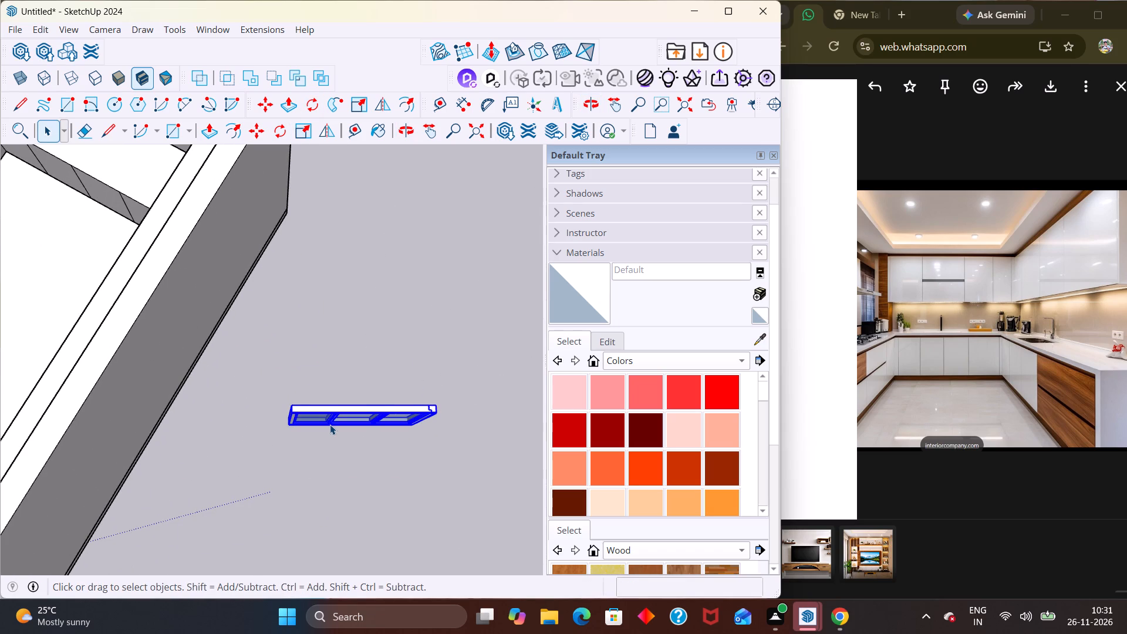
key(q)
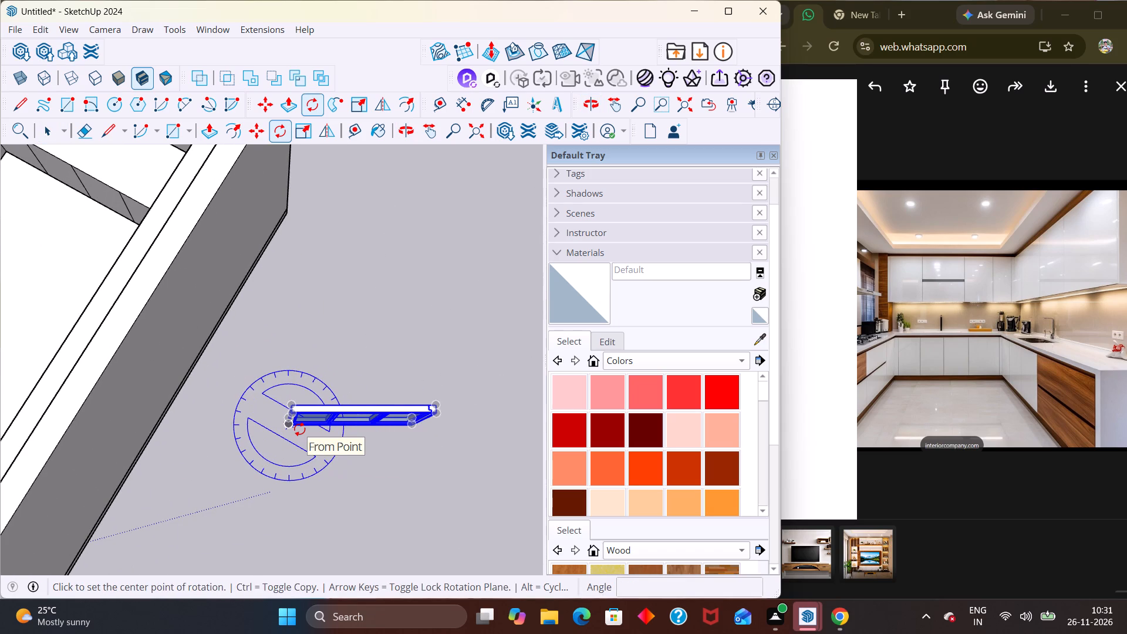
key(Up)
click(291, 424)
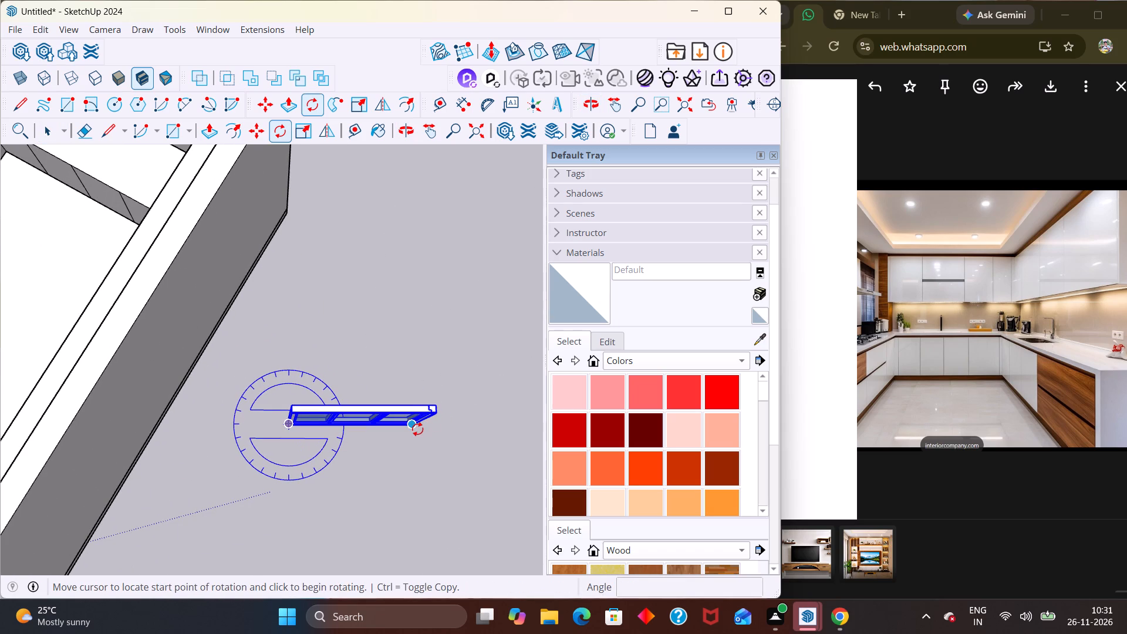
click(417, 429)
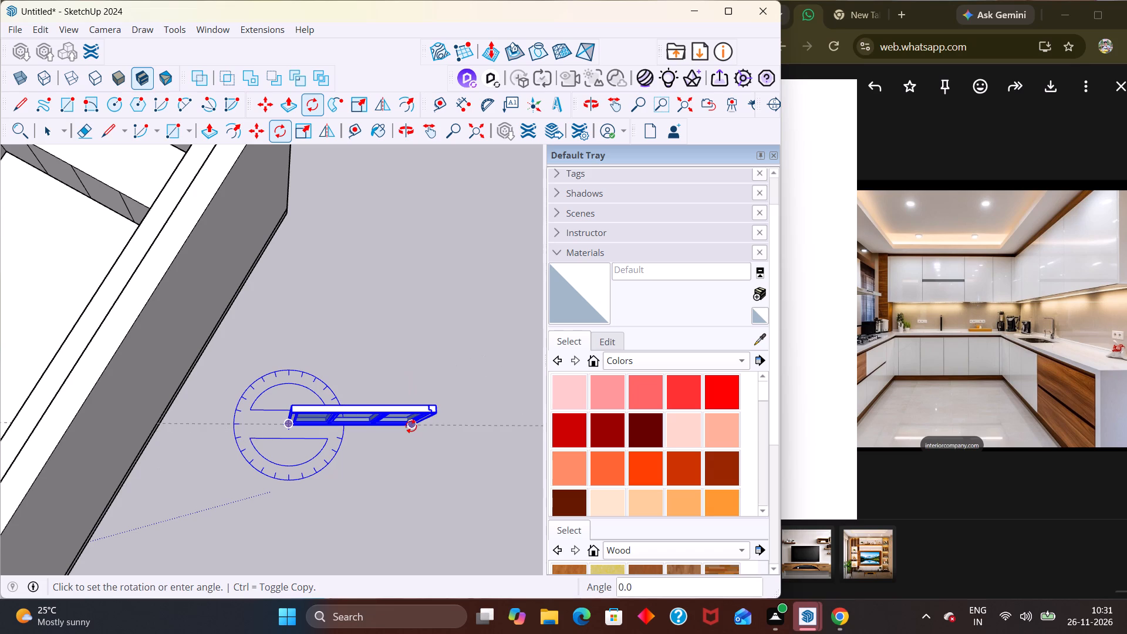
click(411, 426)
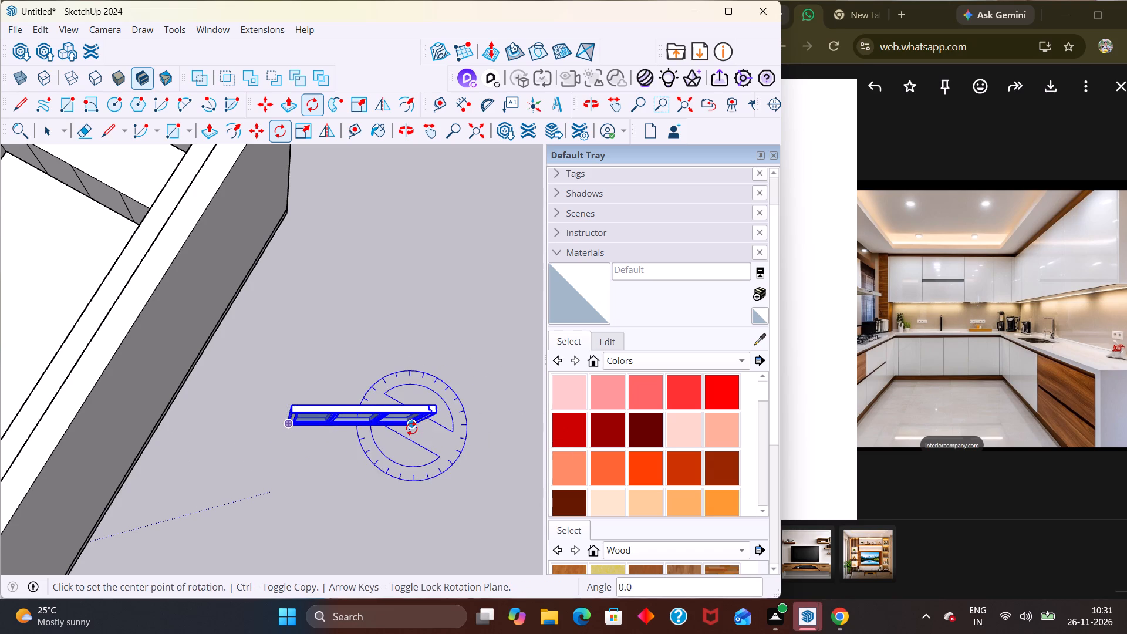
Rotate the window 195° about its lower corner farther from the wall, with the rotation locked to the vertical axis.
key(Up)
scroll(417, 425, up, 3)
click(414, 424)
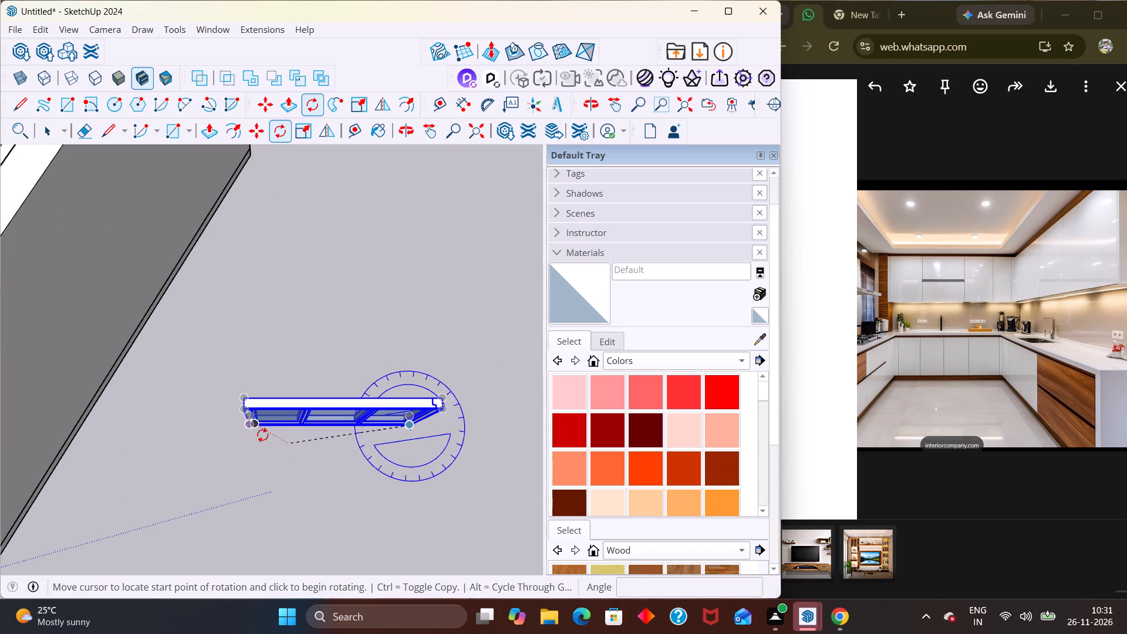
click(248, 423)
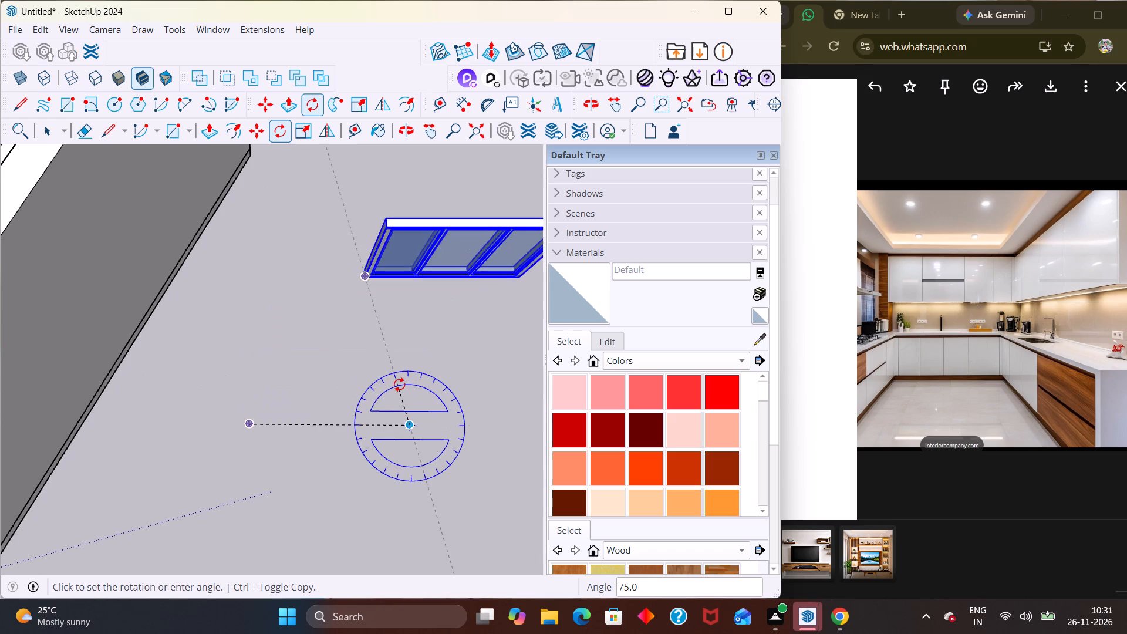
scroll(422, 379, down, 5)
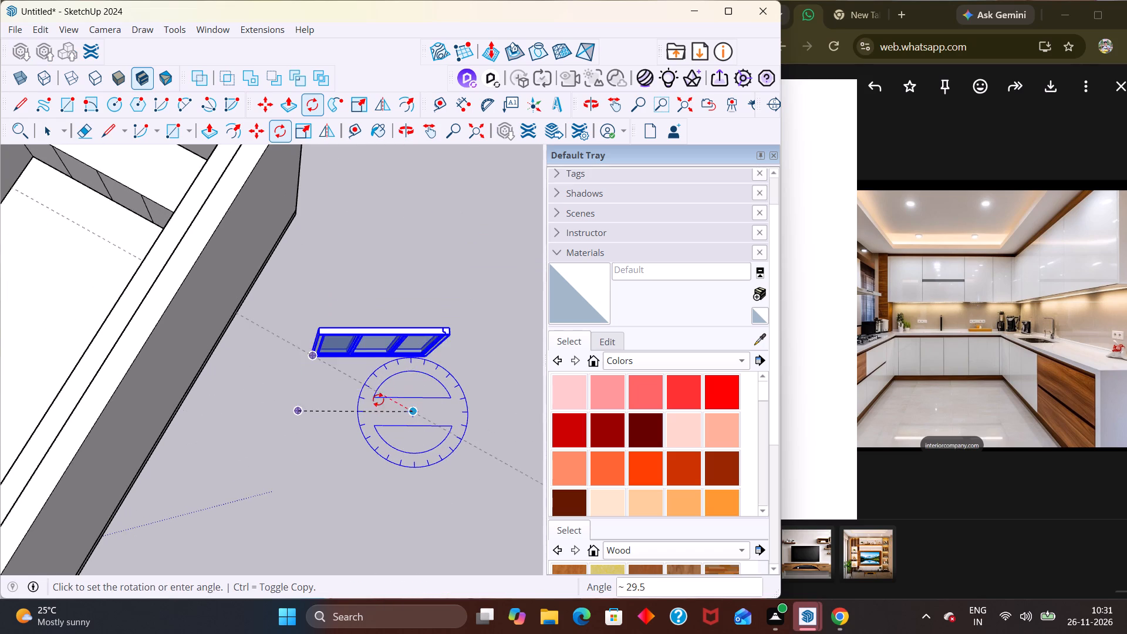
scroll(383, 349, down, 9)
middle_drag(383, 380, 433, 205)
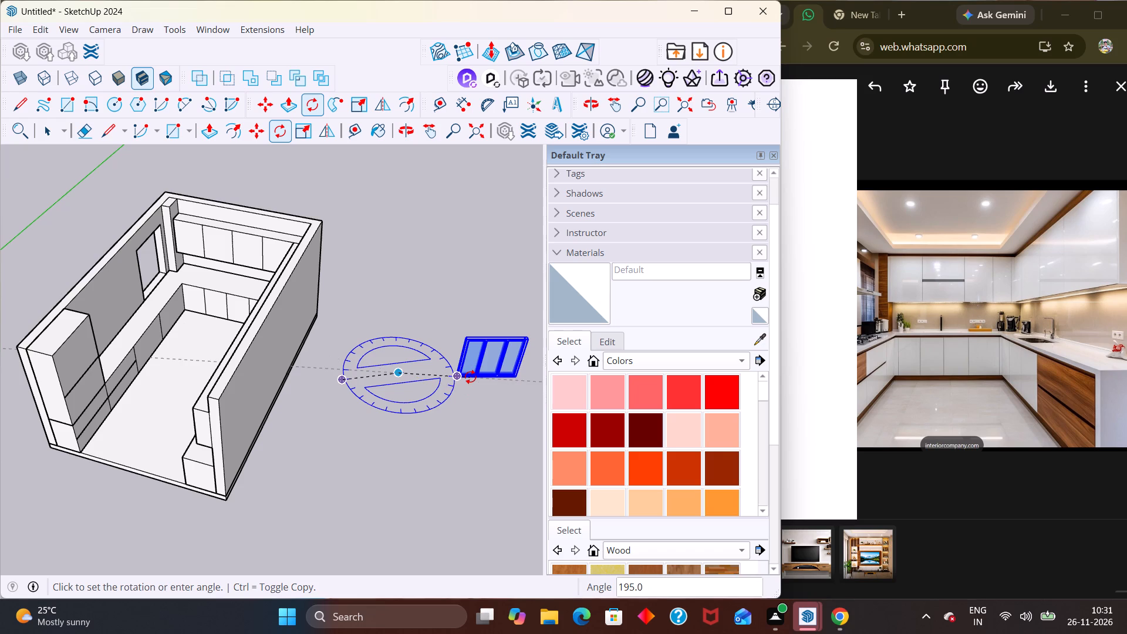
click(470, 377)
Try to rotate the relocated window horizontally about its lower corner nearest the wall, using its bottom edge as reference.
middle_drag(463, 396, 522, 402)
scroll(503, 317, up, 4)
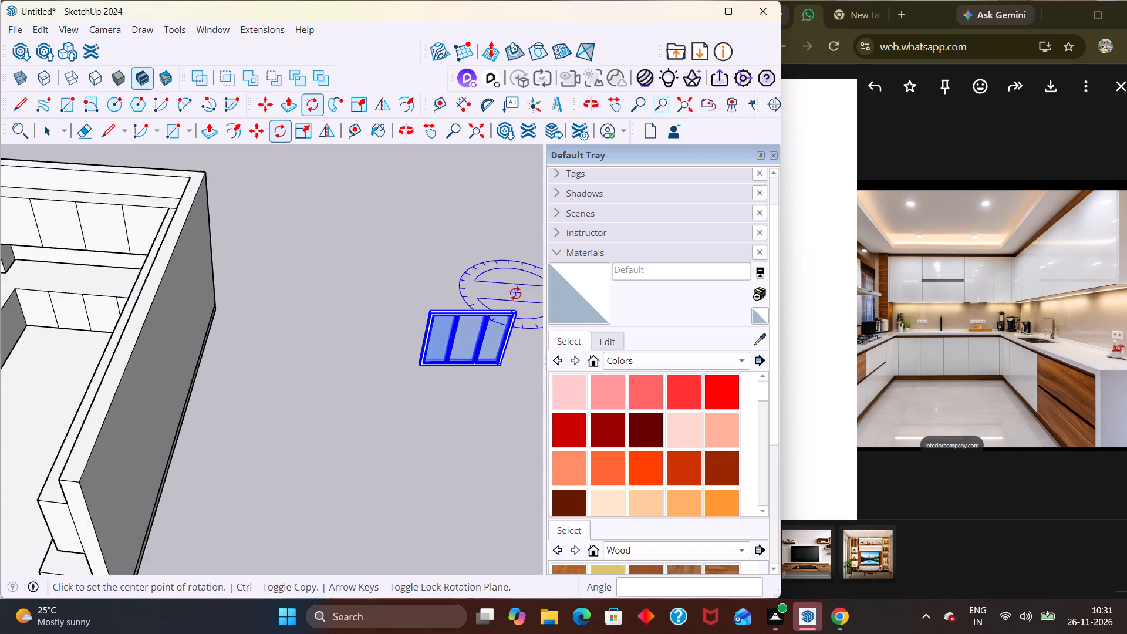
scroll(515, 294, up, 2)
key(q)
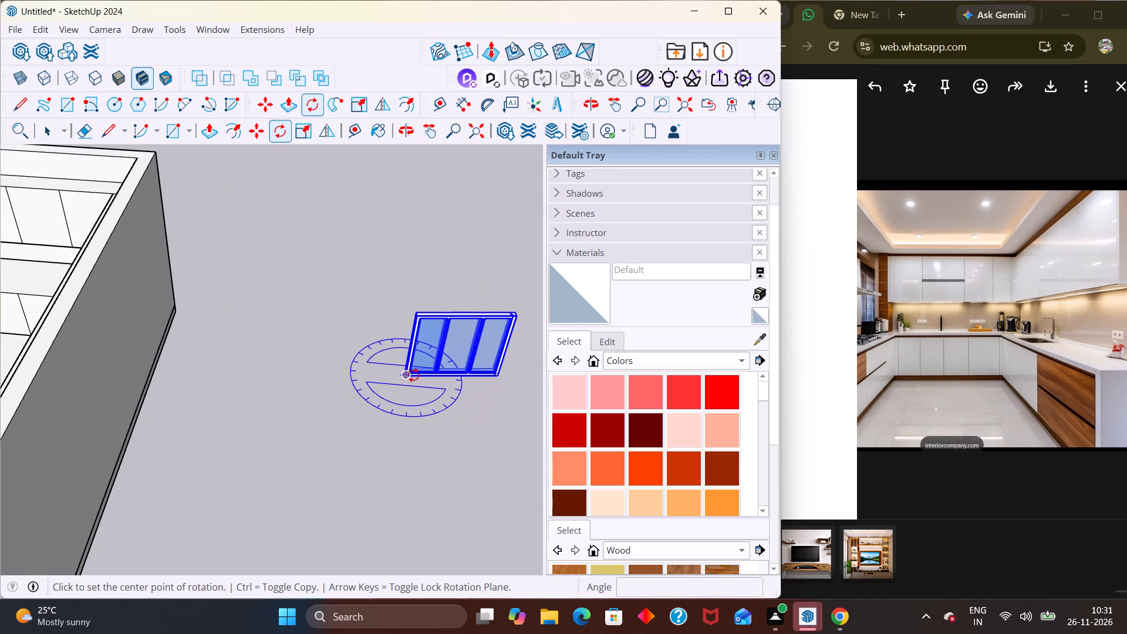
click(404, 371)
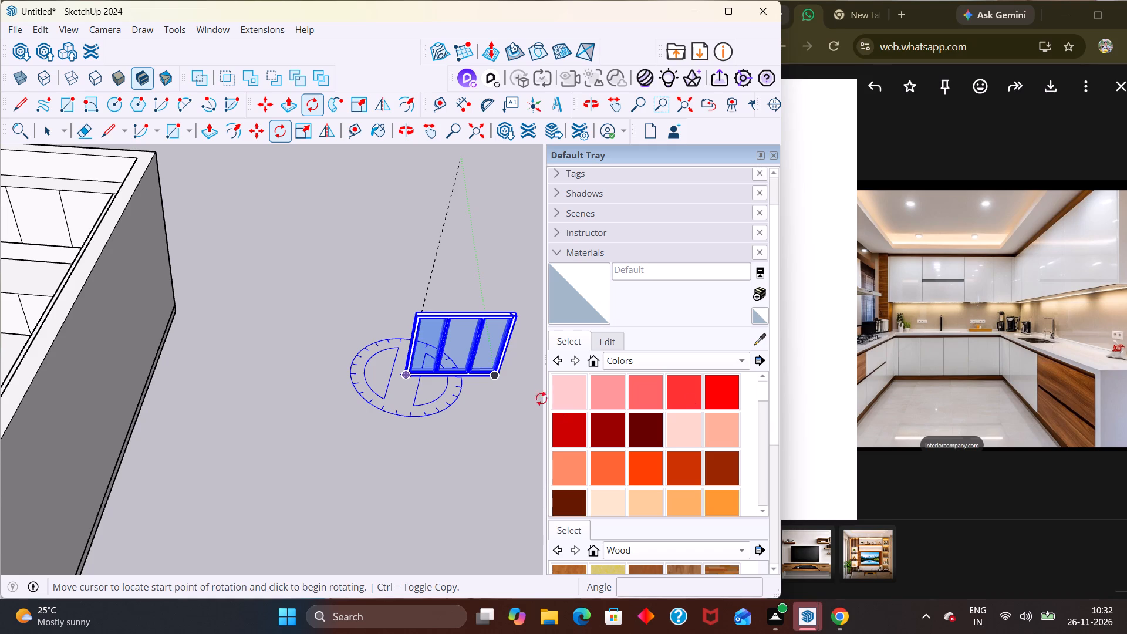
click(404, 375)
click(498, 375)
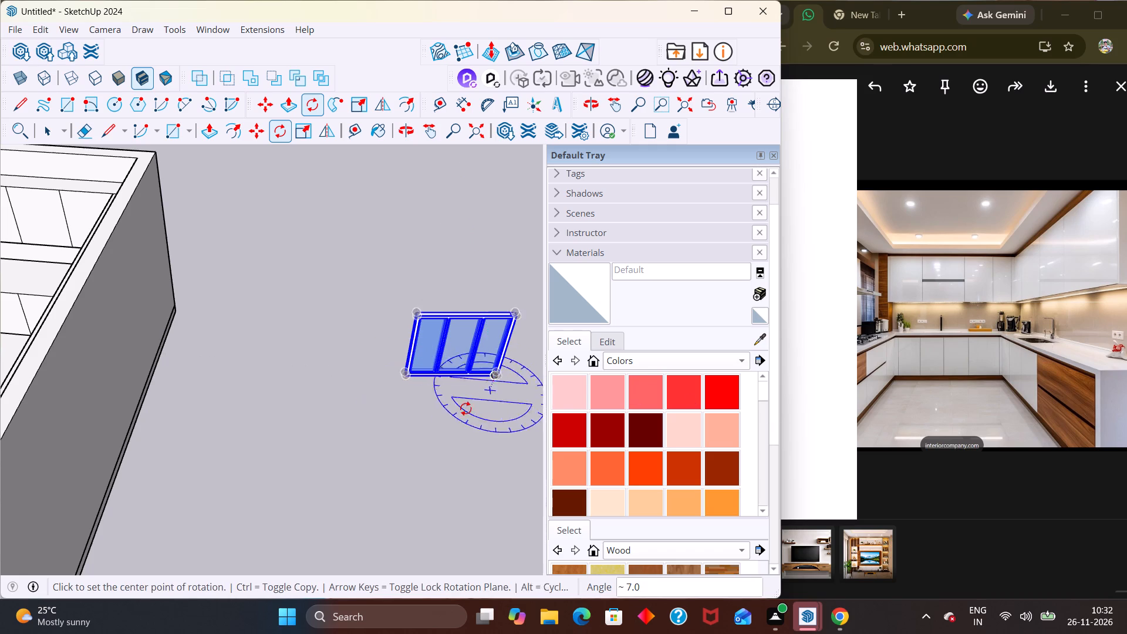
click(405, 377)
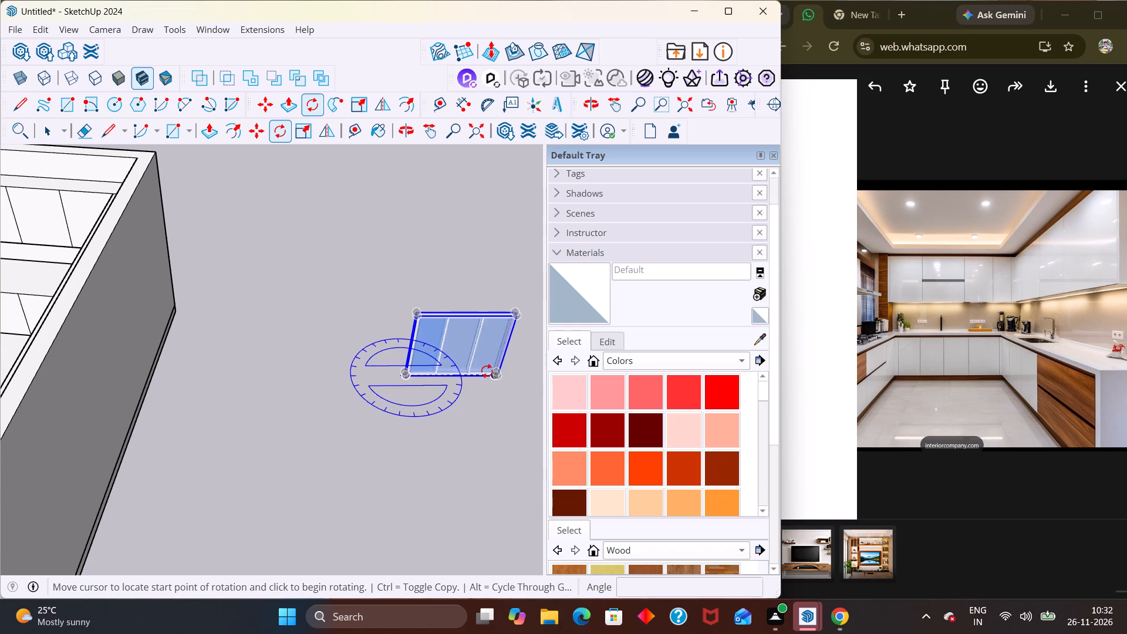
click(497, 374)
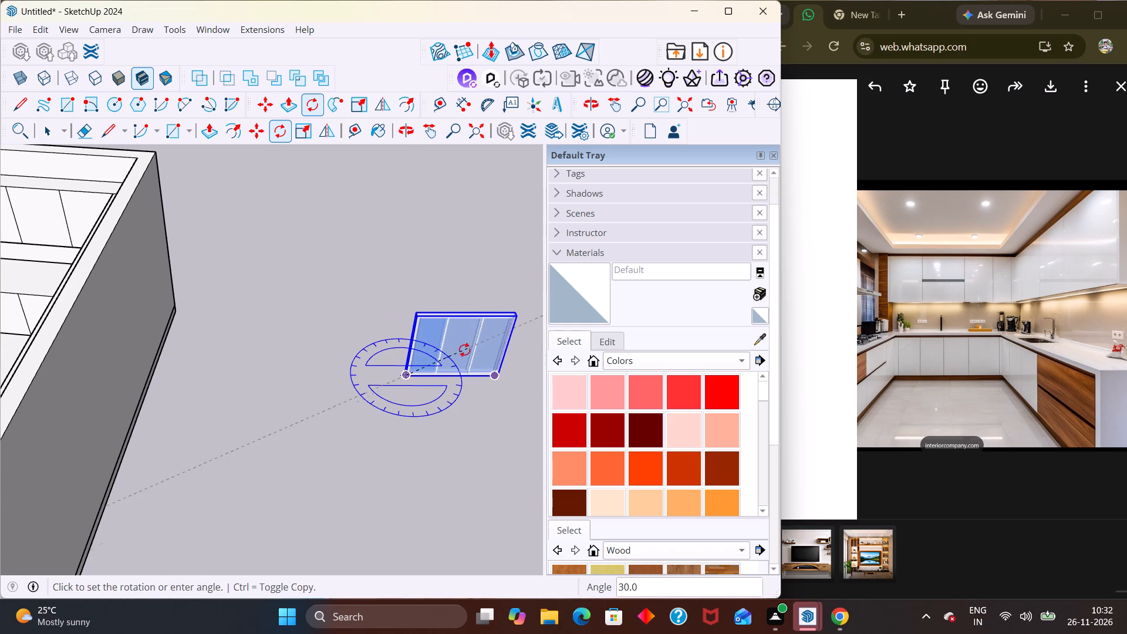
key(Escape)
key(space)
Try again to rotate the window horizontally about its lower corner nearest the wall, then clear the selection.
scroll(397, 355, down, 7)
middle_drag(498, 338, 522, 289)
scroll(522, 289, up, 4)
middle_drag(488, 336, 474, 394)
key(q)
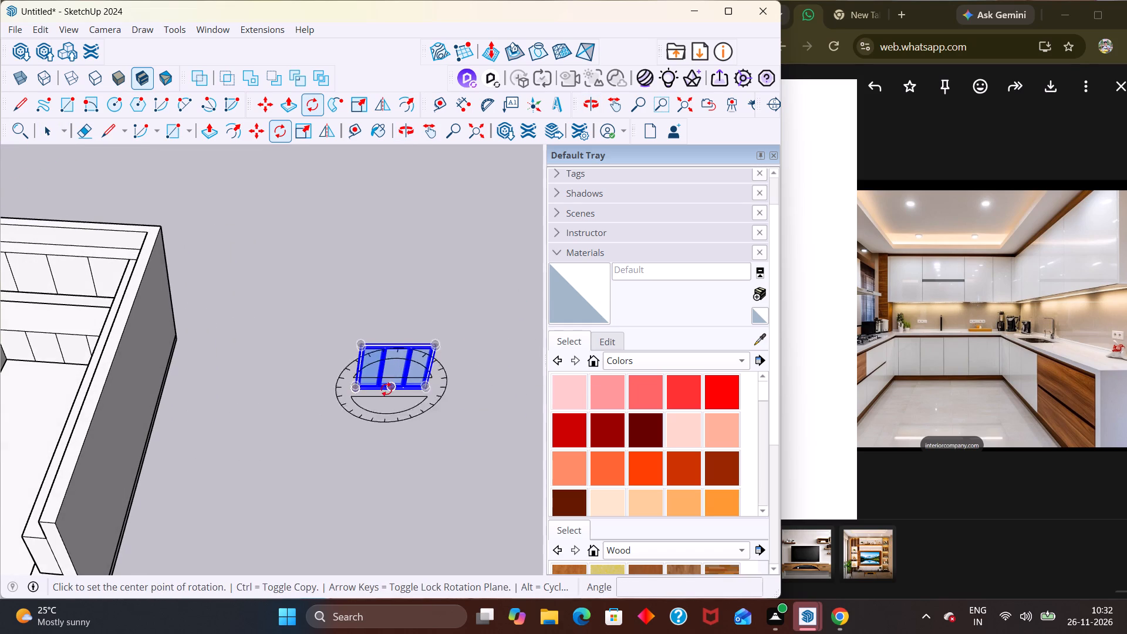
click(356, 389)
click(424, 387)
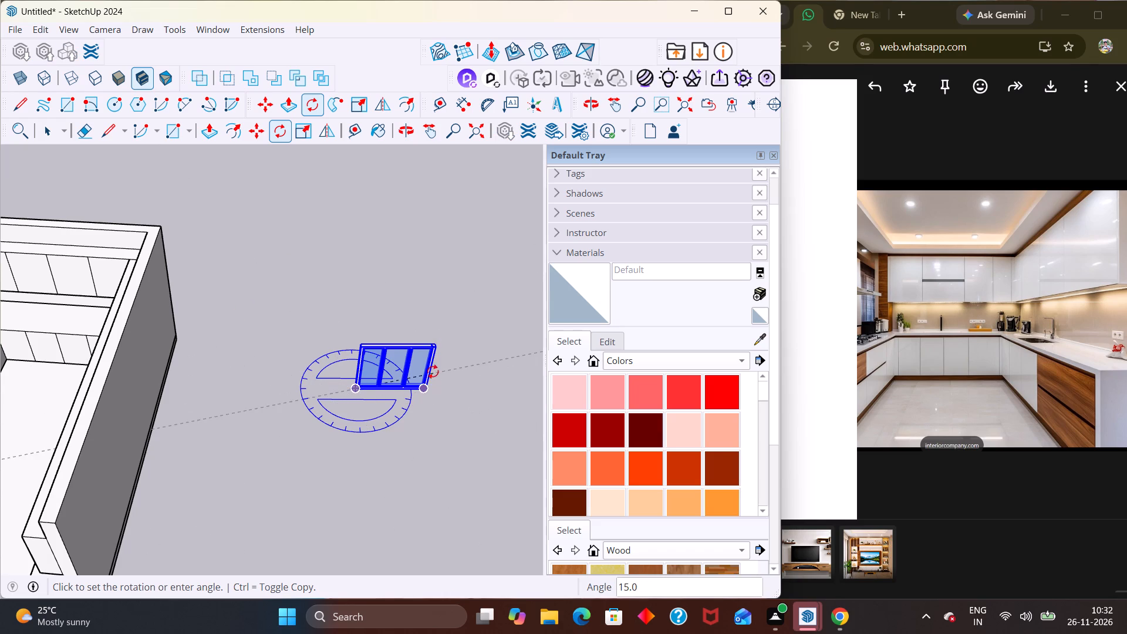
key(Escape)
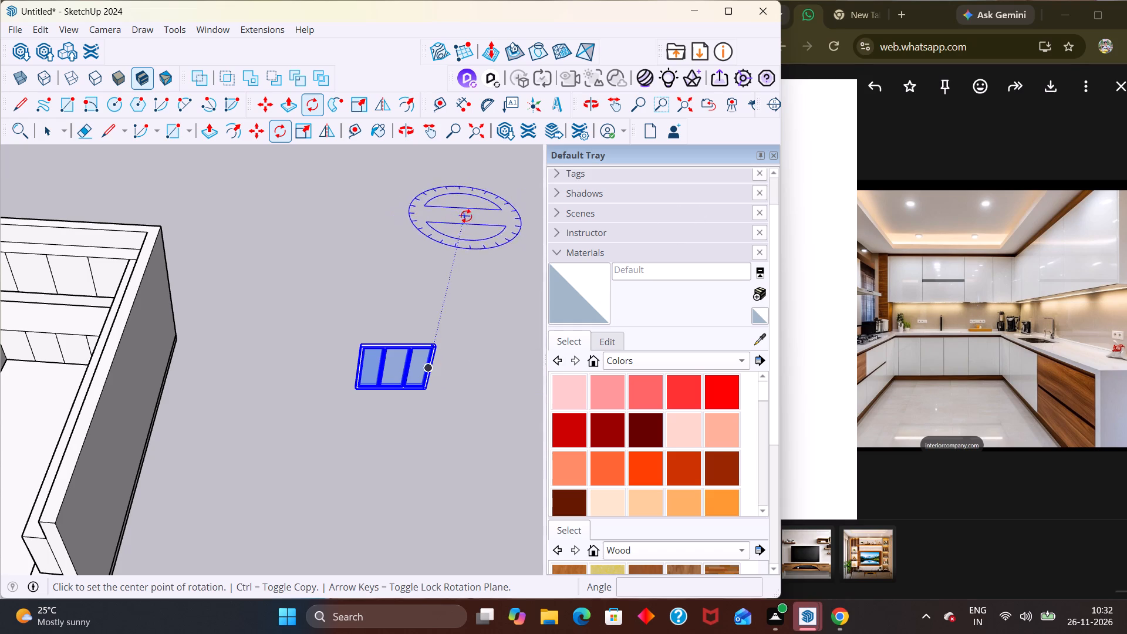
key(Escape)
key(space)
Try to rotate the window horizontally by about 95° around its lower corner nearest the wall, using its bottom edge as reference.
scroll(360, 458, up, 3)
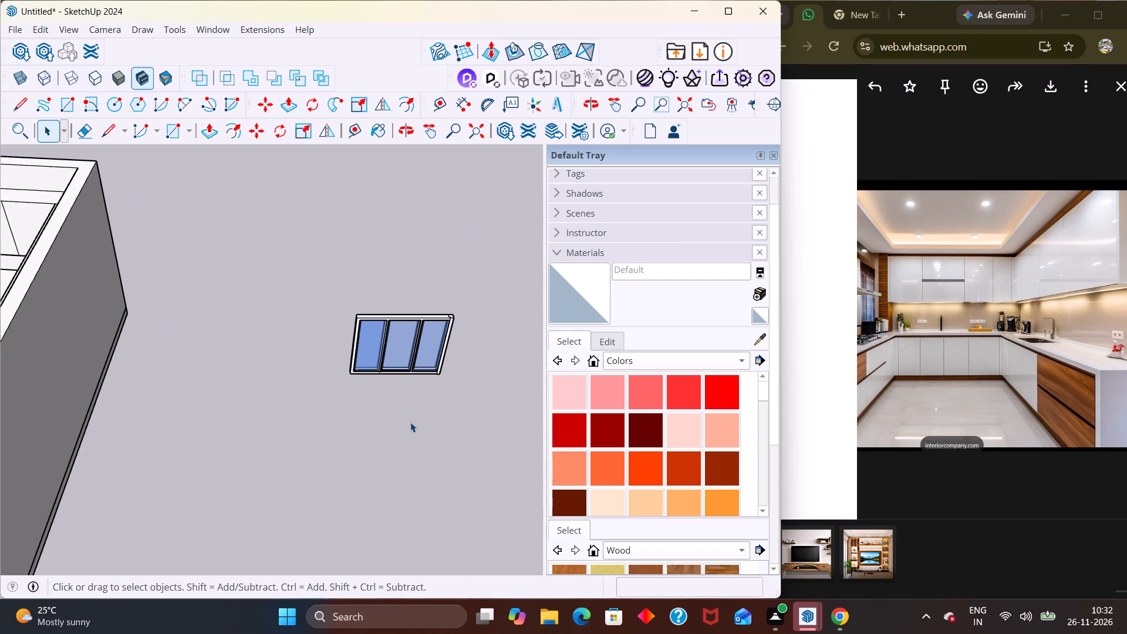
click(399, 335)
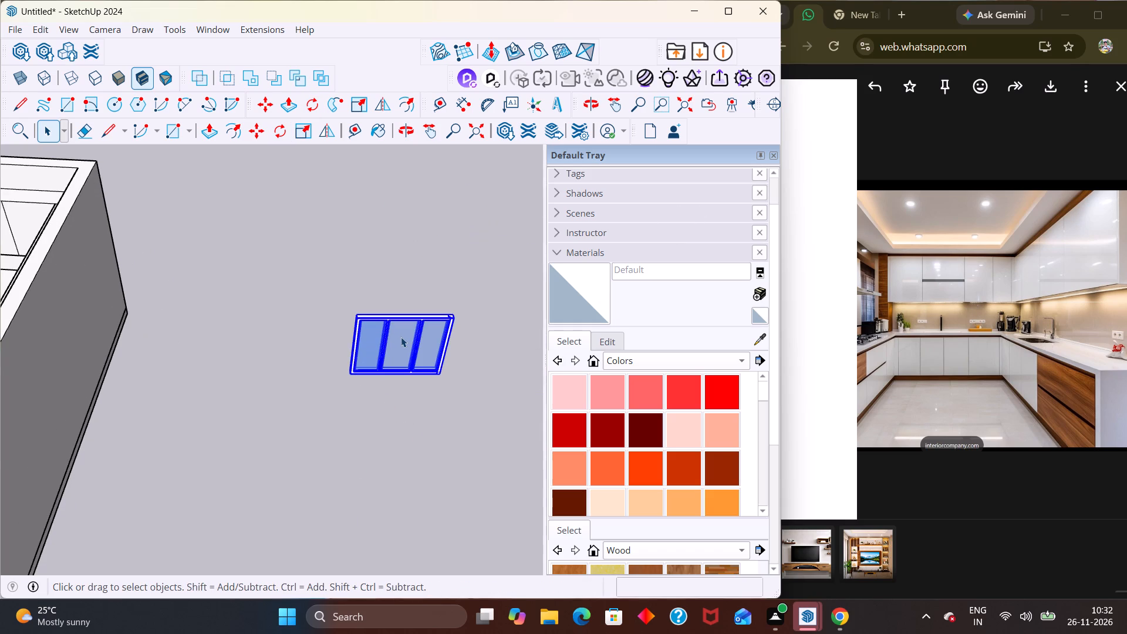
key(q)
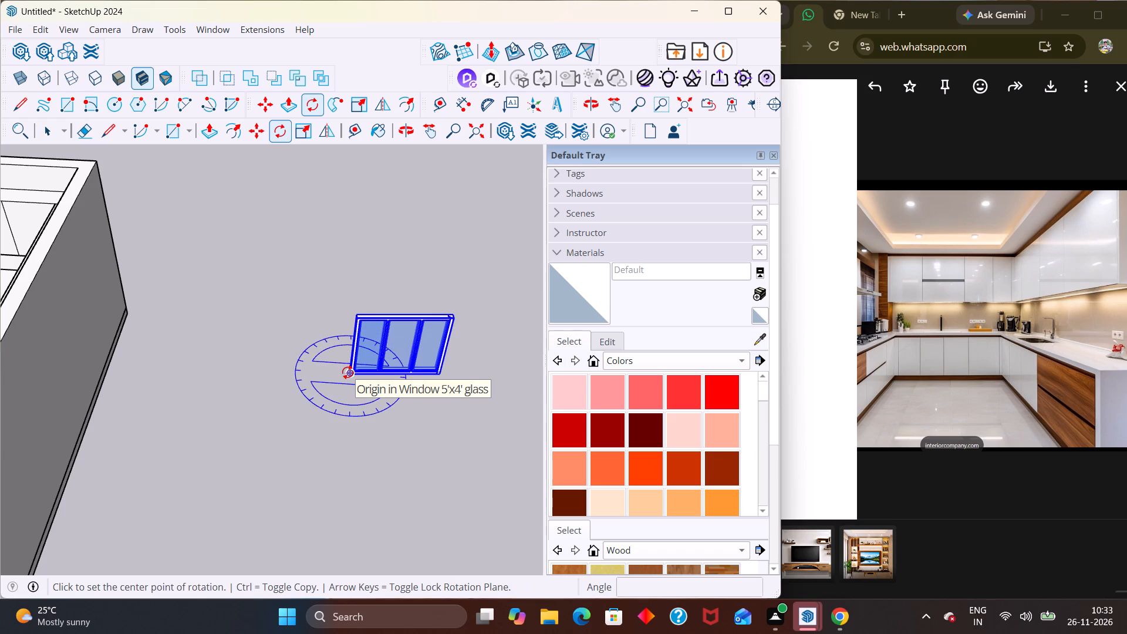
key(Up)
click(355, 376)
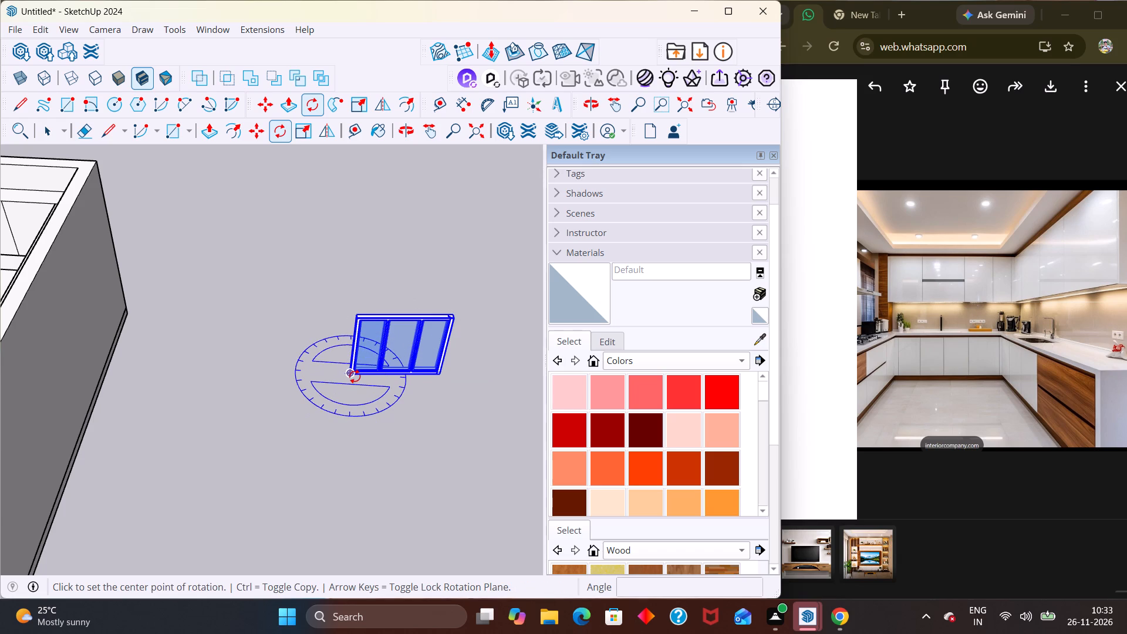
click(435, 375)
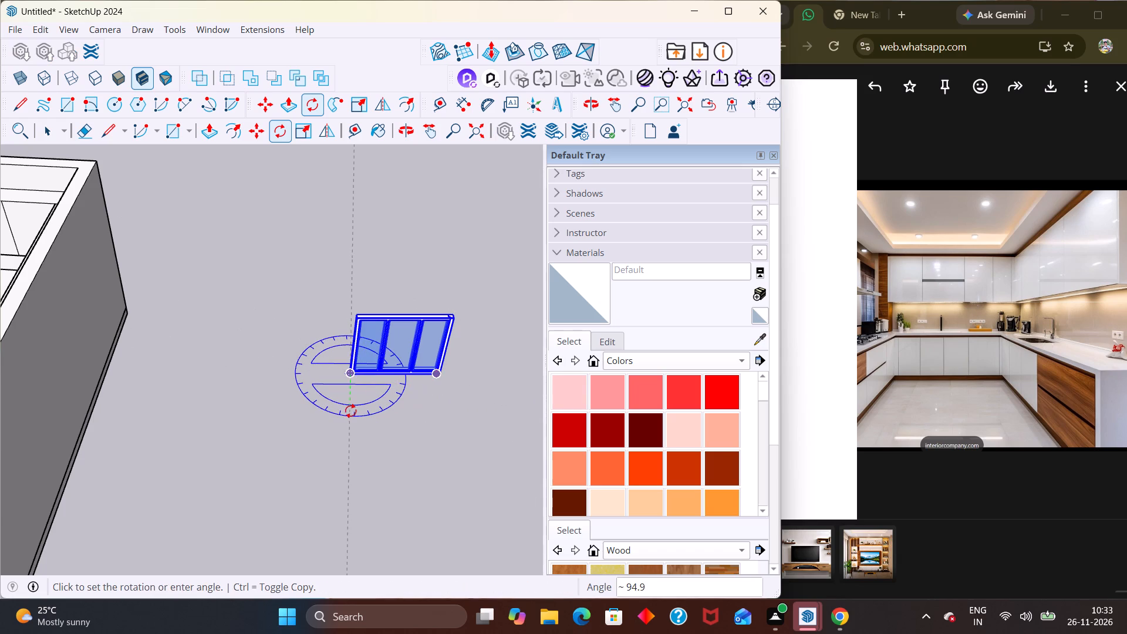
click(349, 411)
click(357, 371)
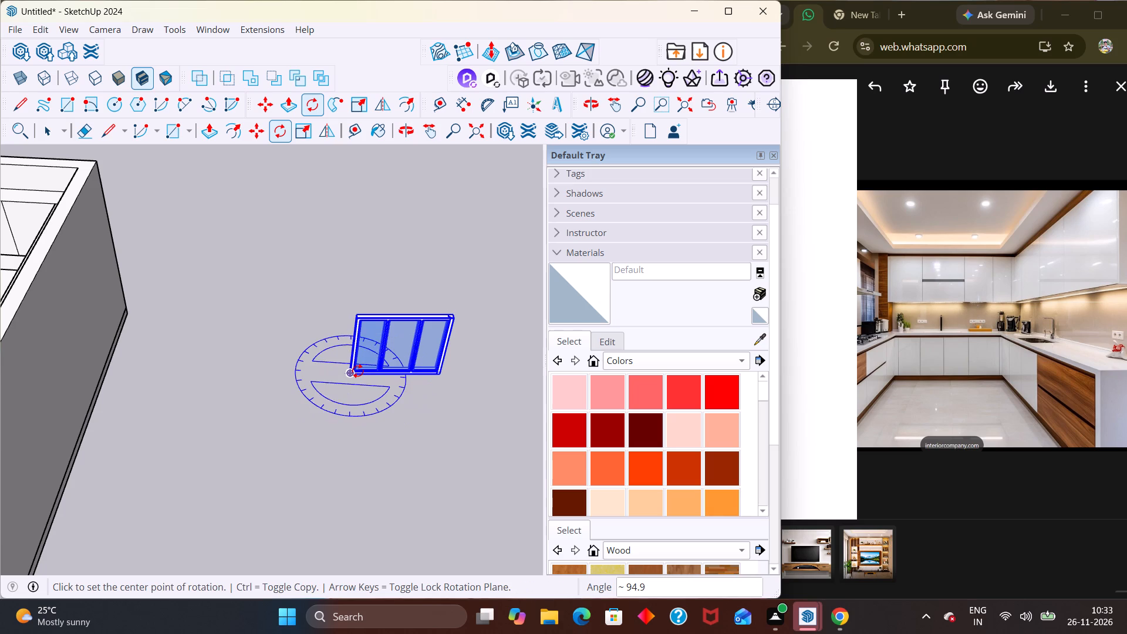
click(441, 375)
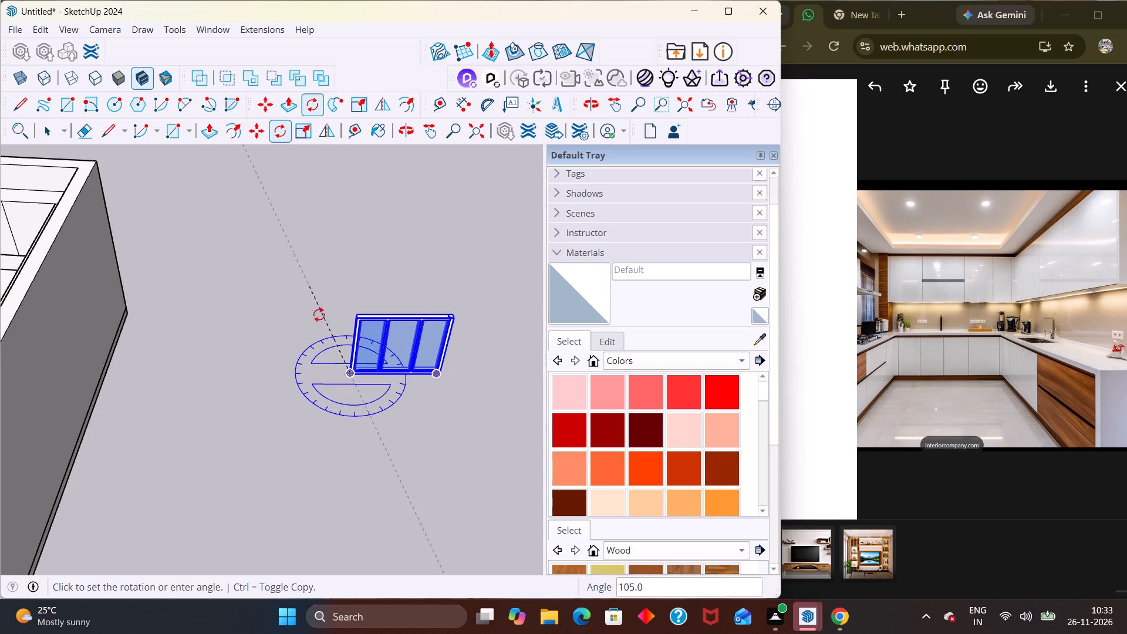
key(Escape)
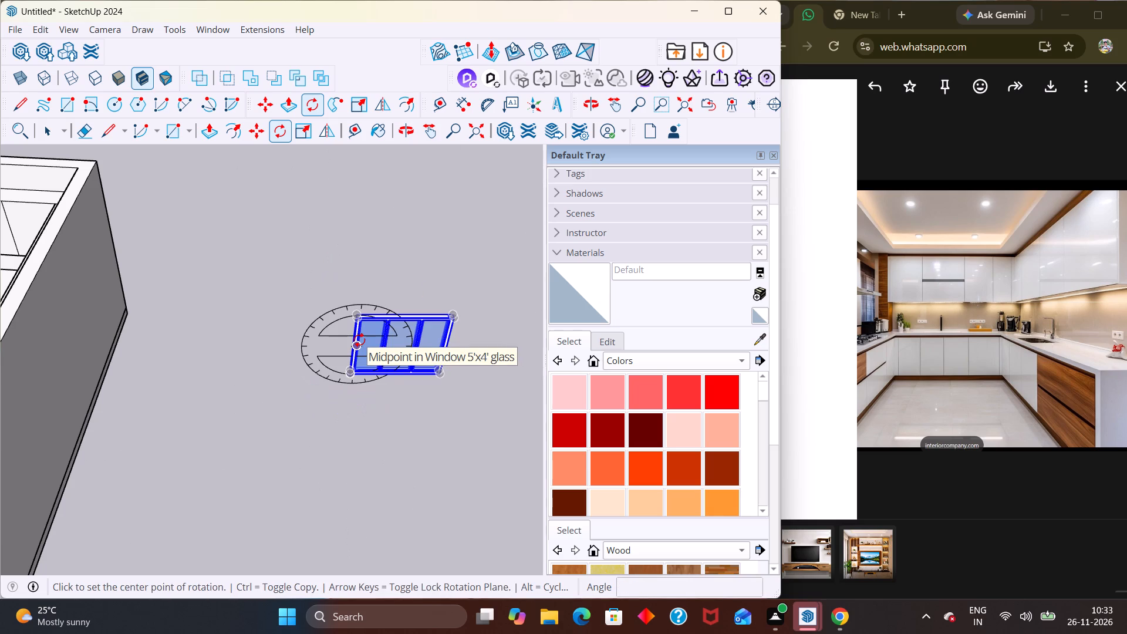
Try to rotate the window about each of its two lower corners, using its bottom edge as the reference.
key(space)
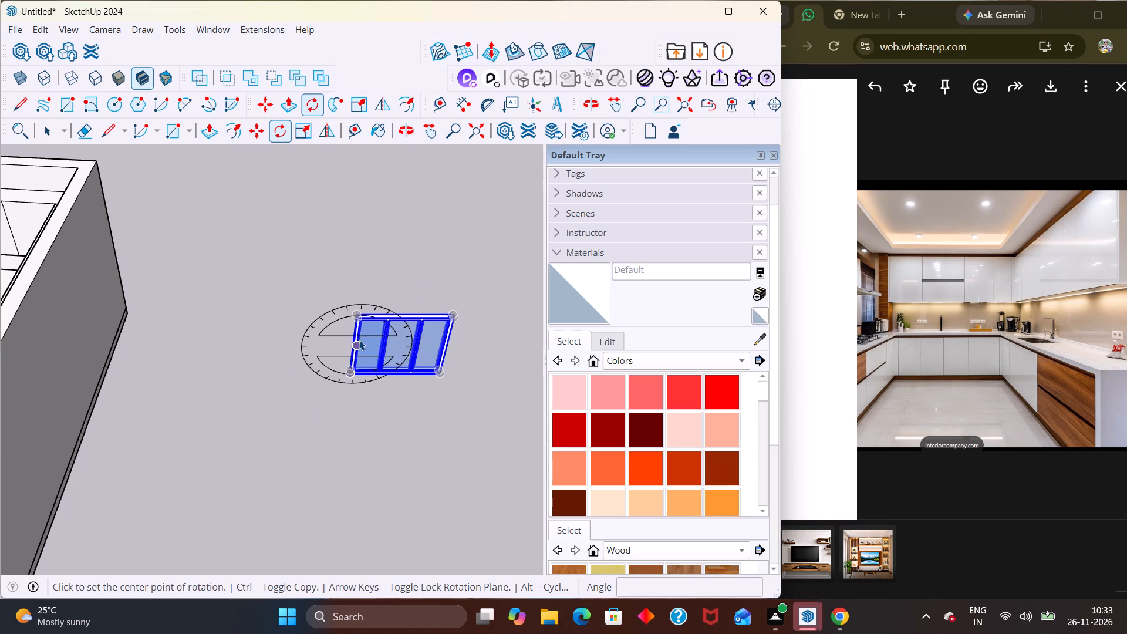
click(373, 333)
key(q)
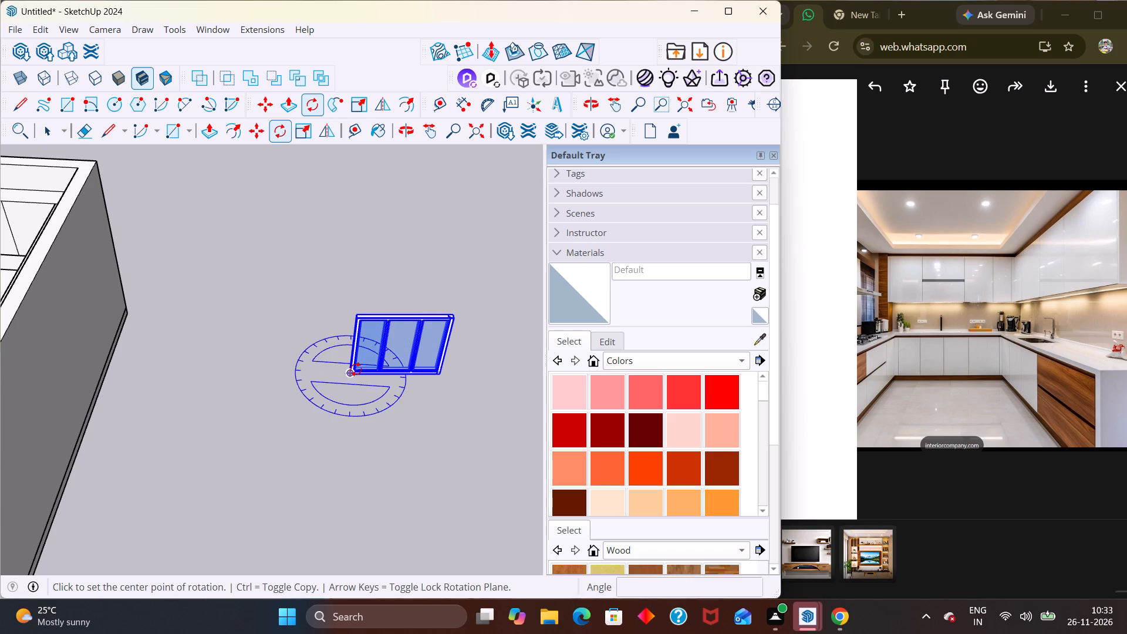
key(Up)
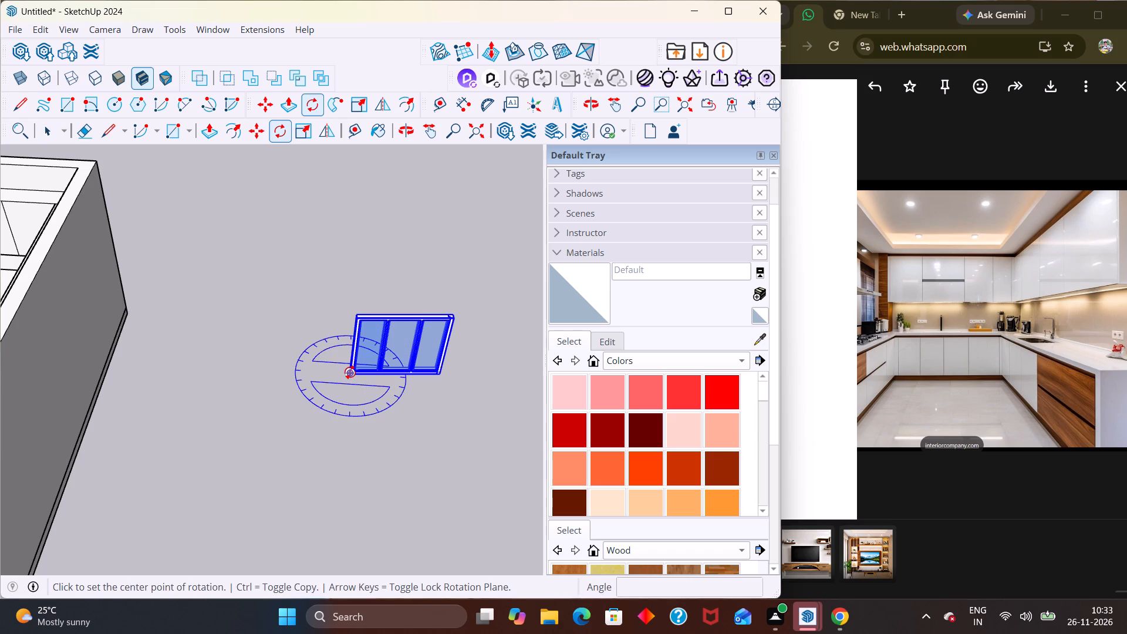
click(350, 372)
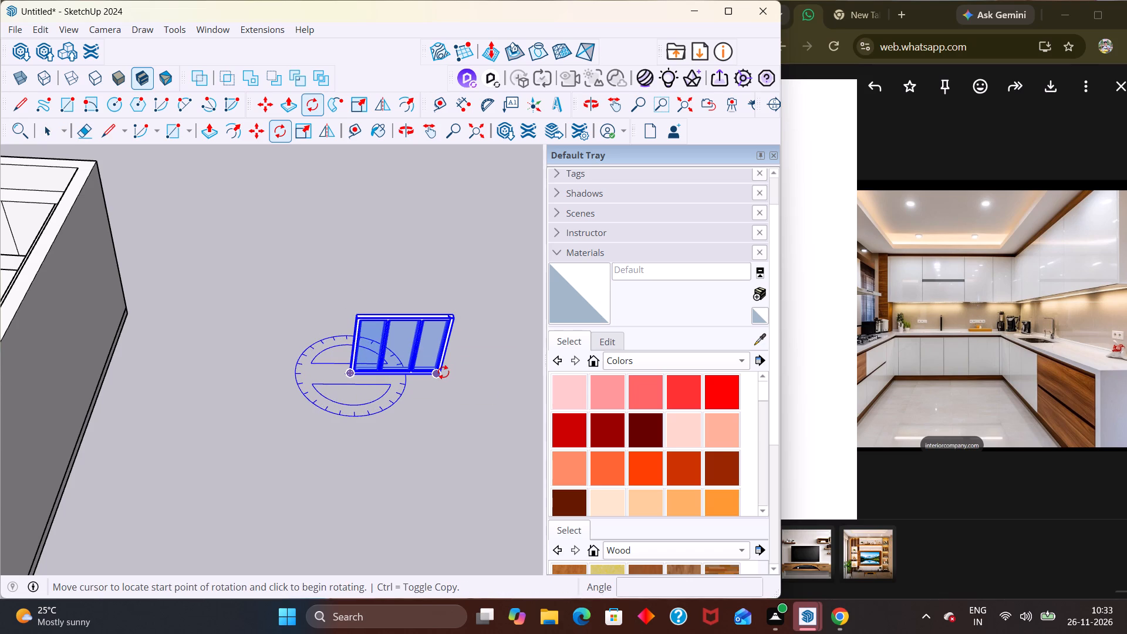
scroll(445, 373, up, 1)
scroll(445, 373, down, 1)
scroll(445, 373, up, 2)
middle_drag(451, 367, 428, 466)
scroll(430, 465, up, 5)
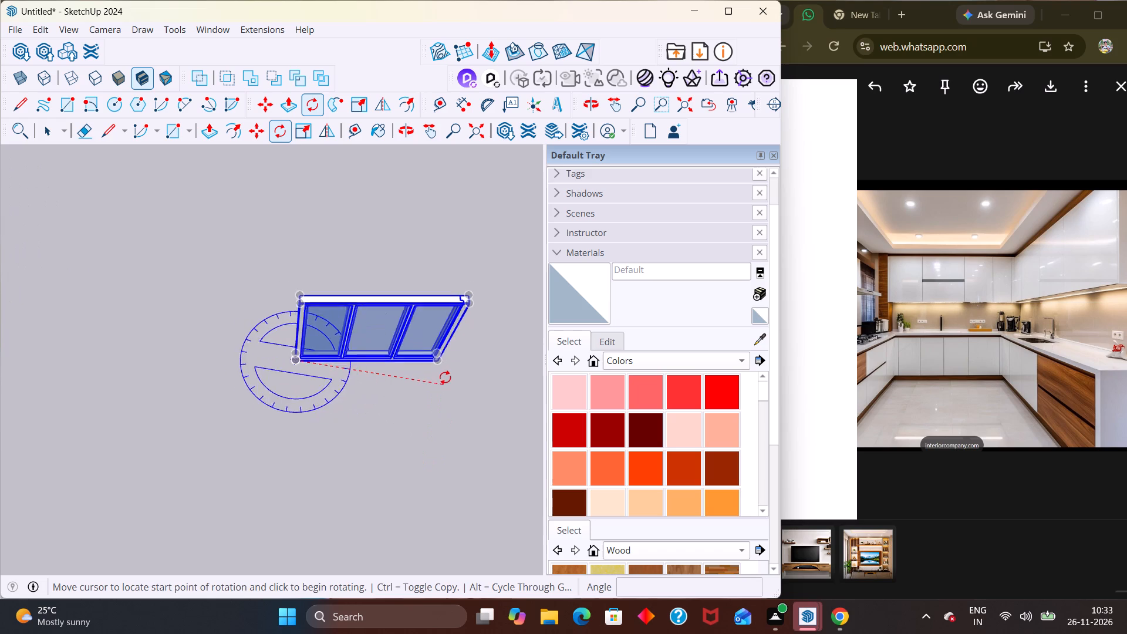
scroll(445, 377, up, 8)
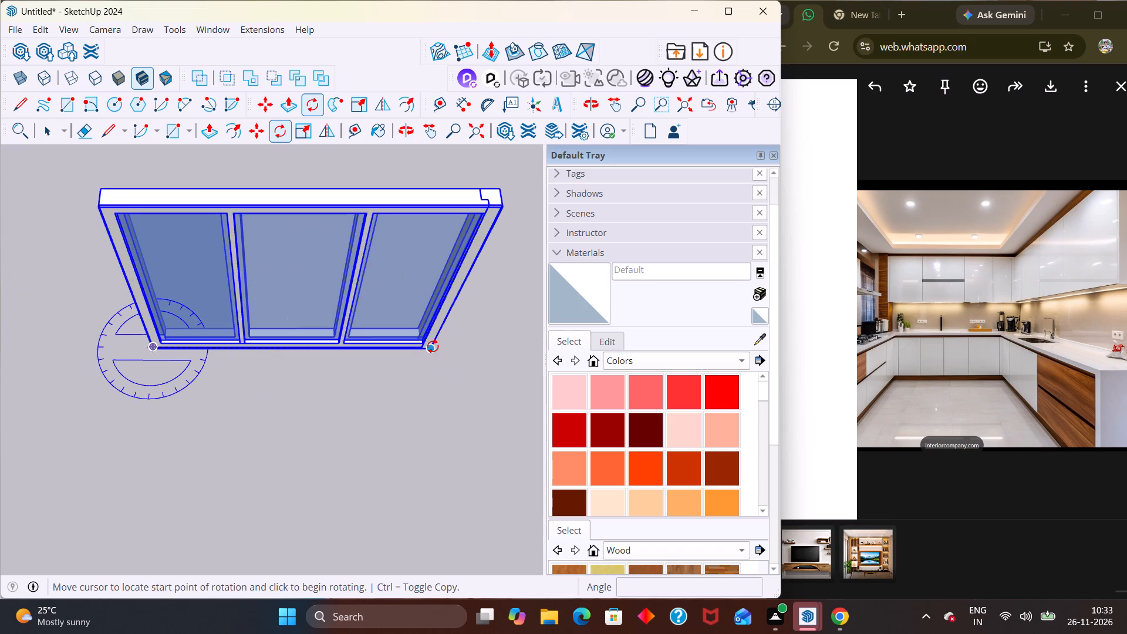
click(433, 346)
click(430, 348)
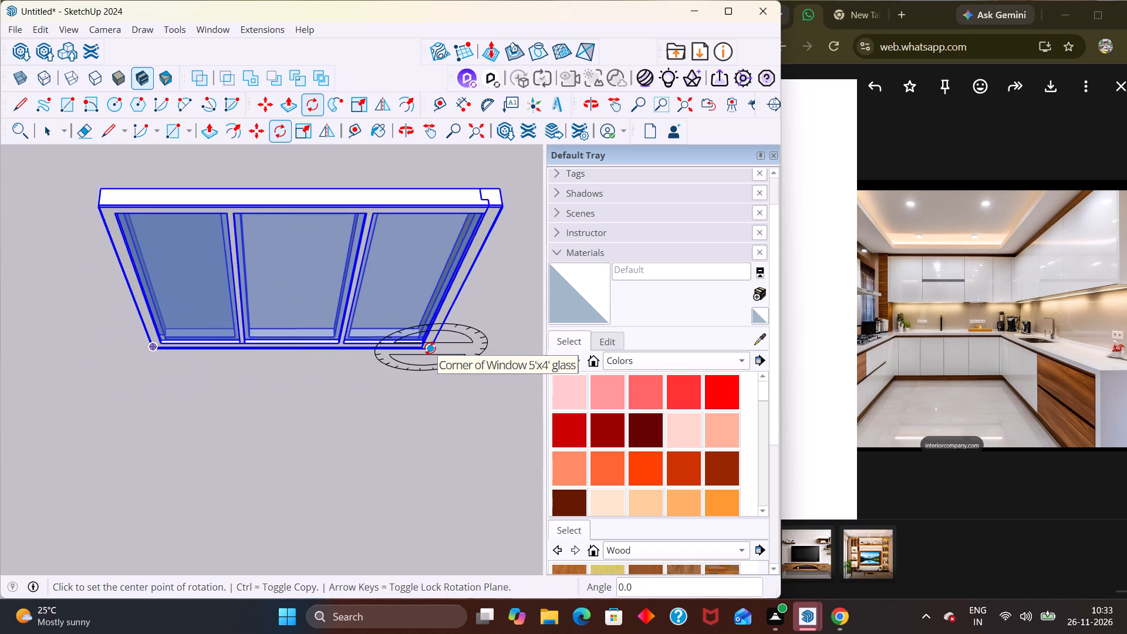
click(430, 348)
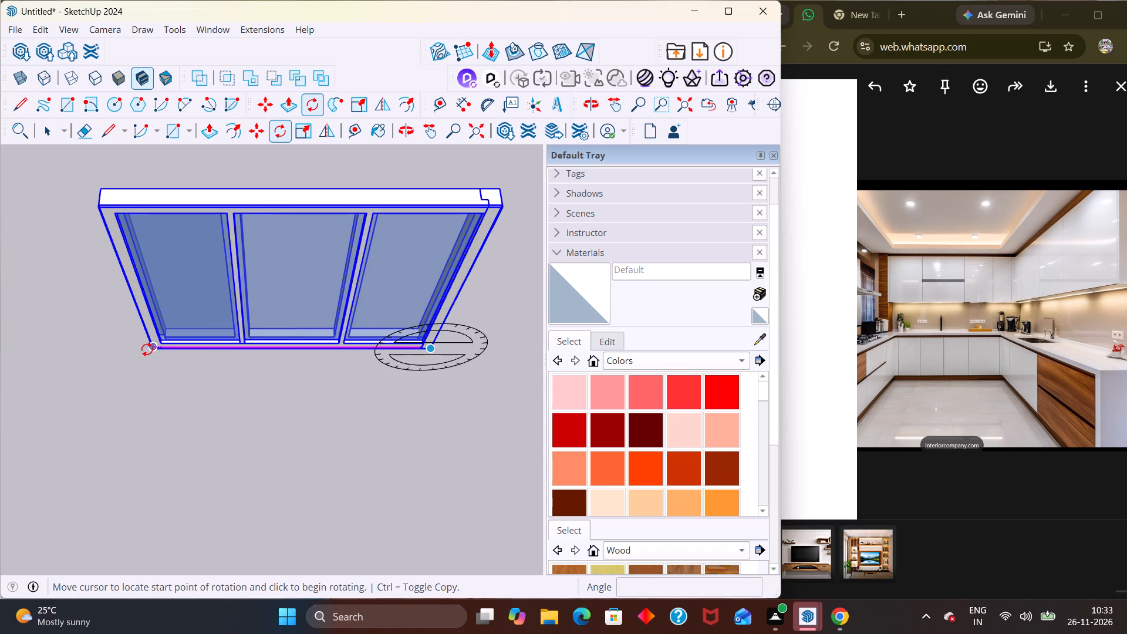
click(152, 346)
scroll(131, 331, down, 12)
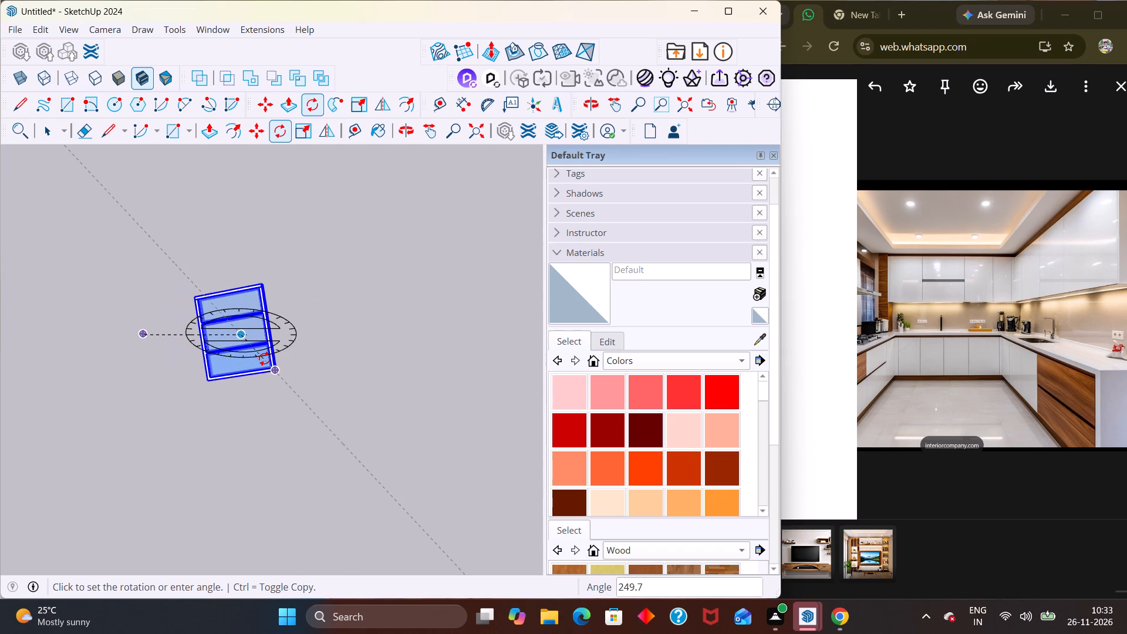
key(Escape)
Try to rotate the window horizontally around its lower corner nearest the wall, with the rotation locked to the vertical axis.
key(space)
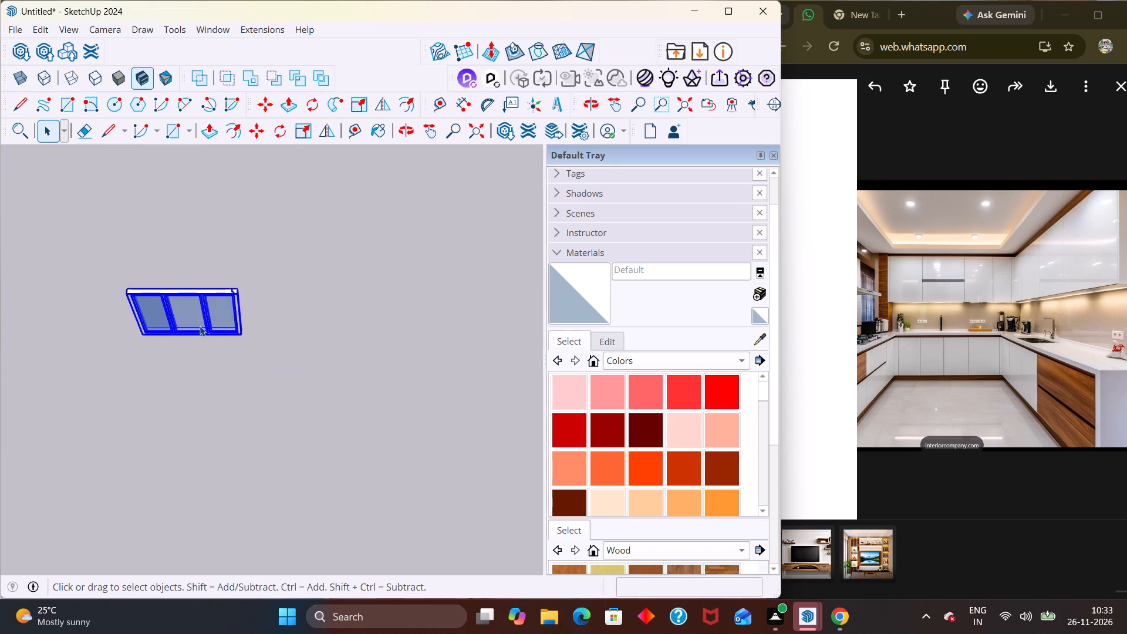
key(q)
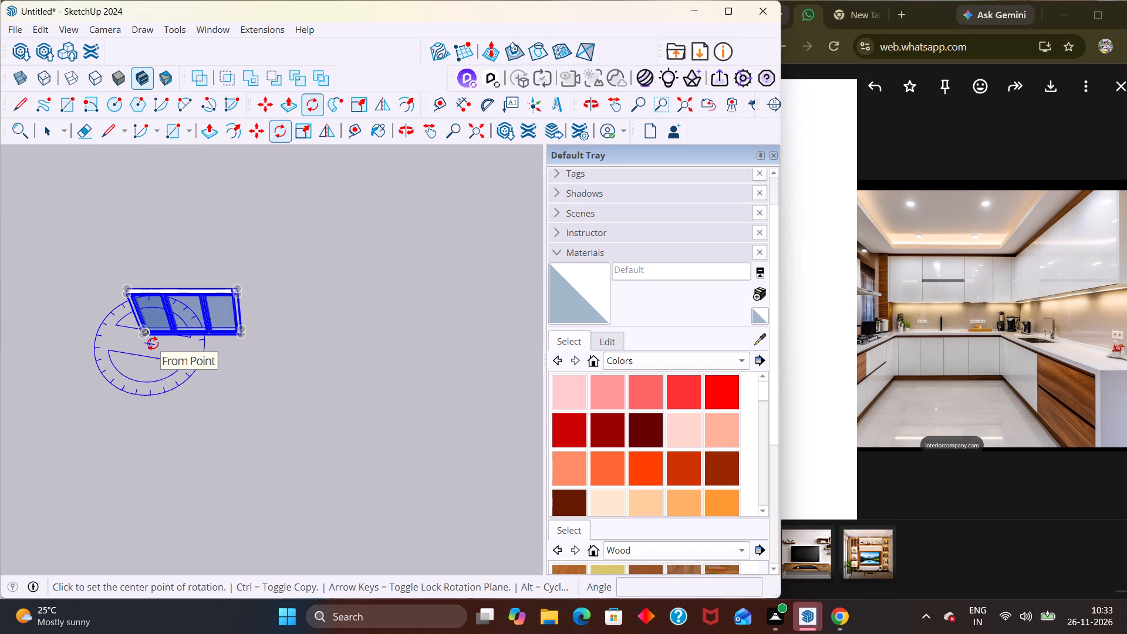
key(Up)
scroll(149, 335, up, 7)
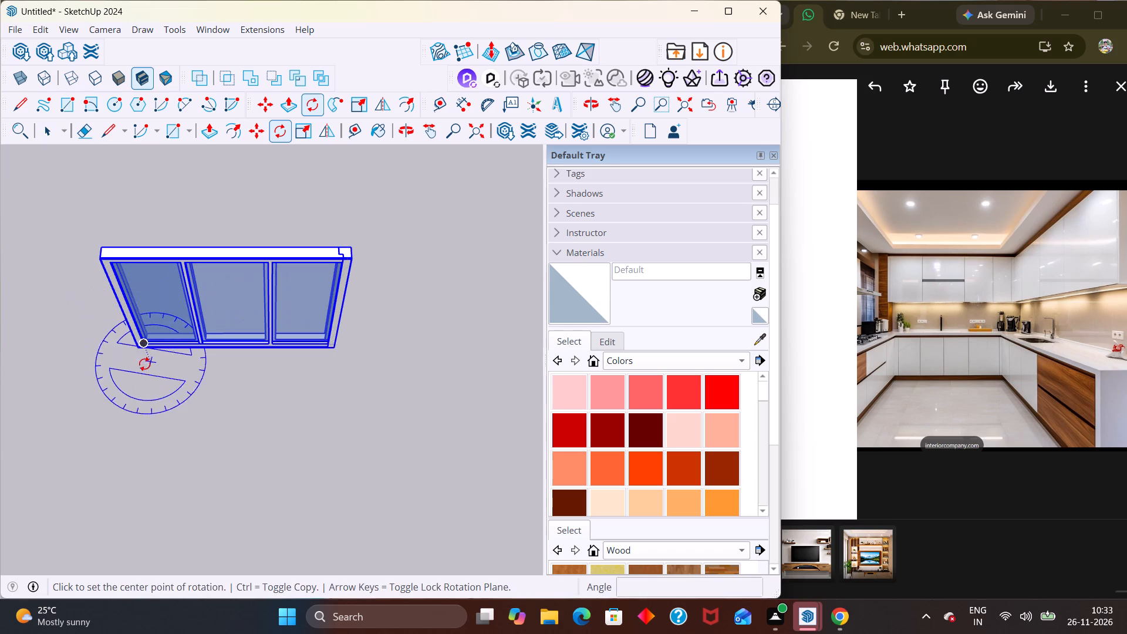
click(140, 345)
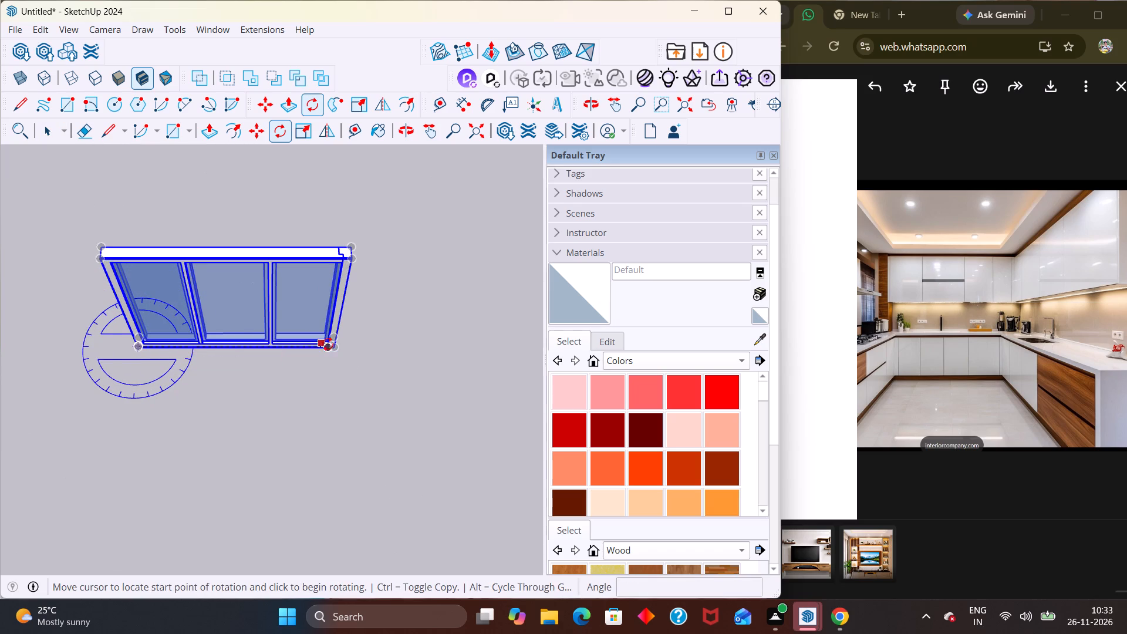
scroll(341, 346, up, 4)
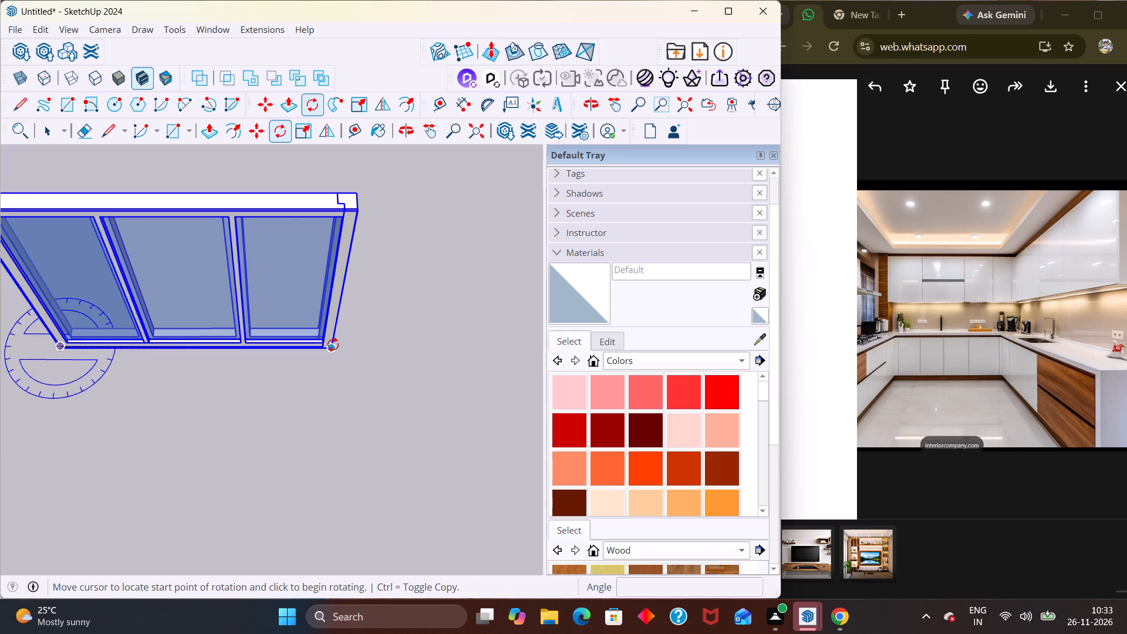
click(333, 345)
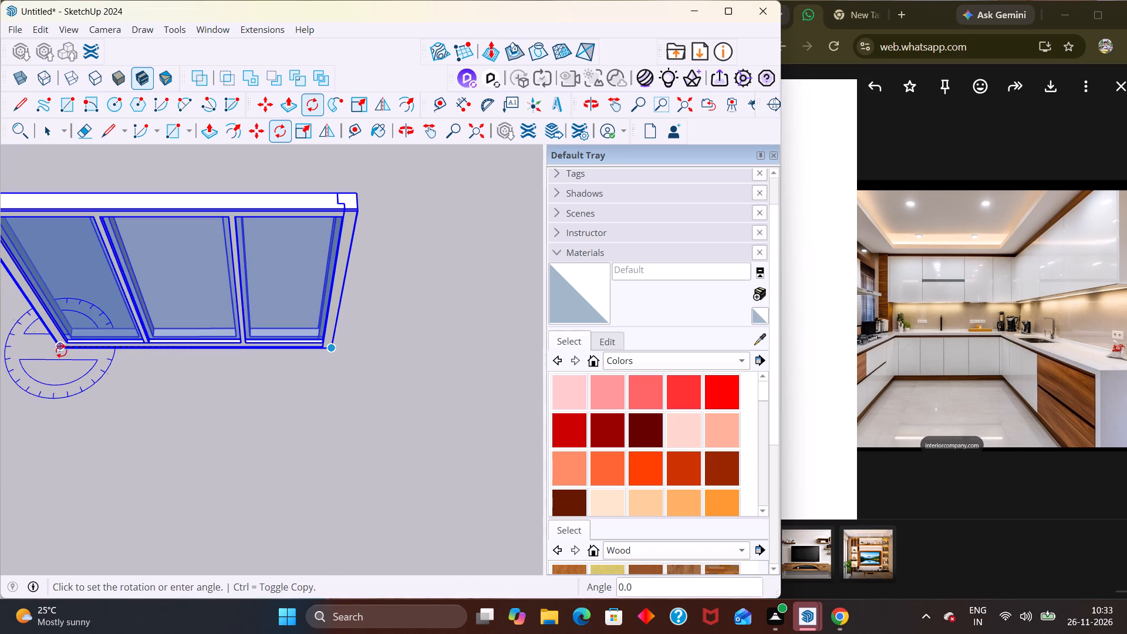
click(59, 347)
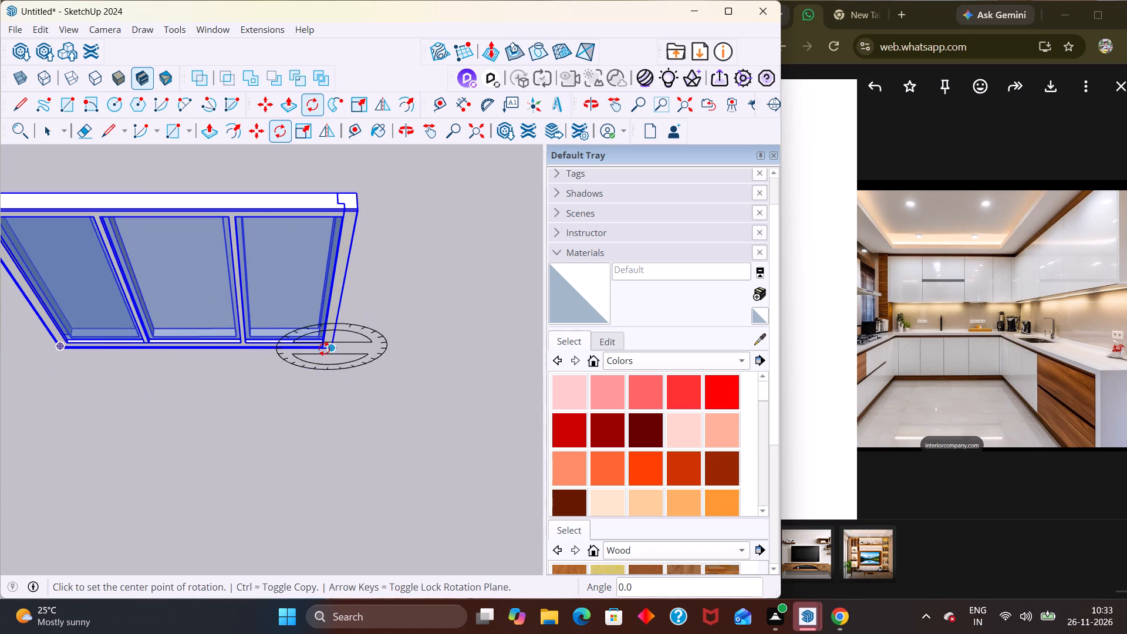
Rotate the window horizontally by about 90° around its lower corner farther from the wall, using its bottom edge as reference, and clear the selection.
click(333, 349)
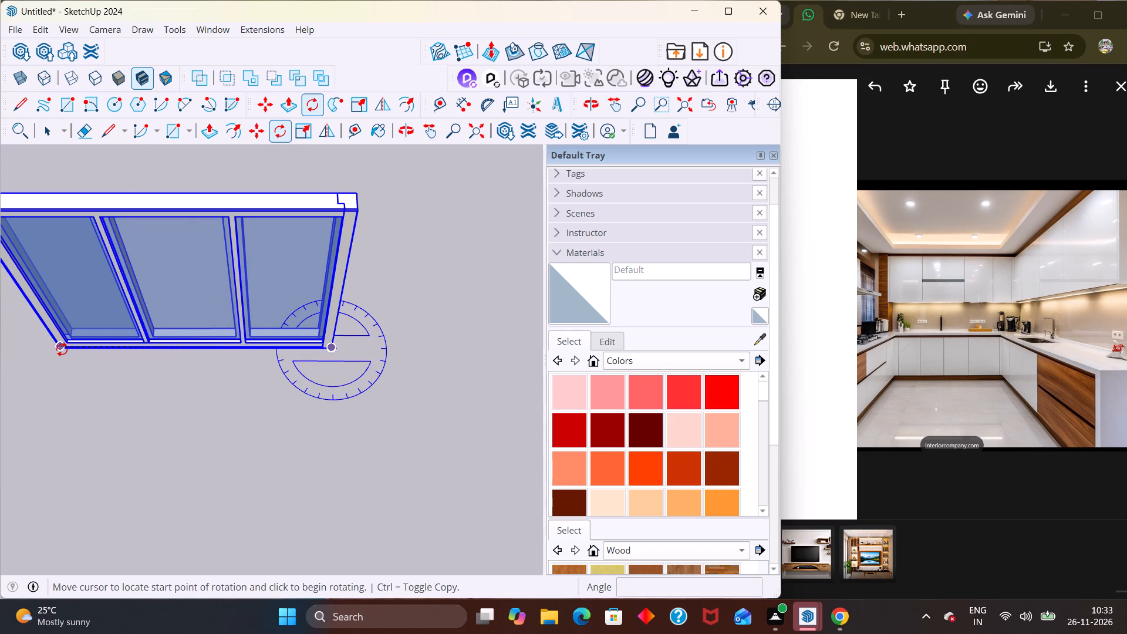
click(61, 346)
scroll(146, 321, down, 7)
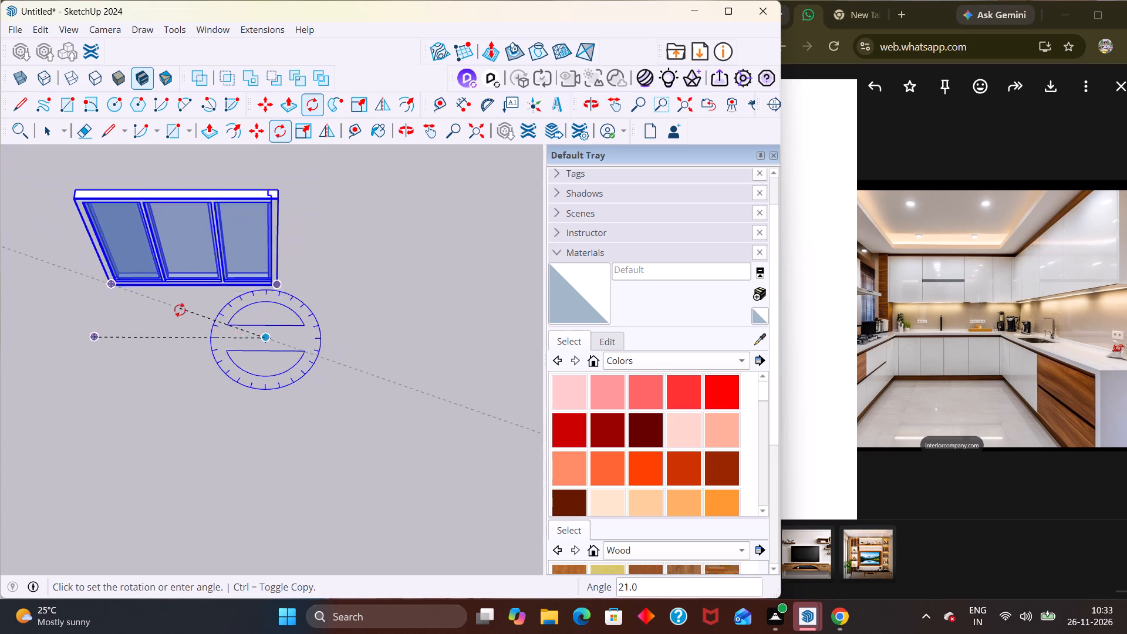
scroll(180, 310, down, 14)
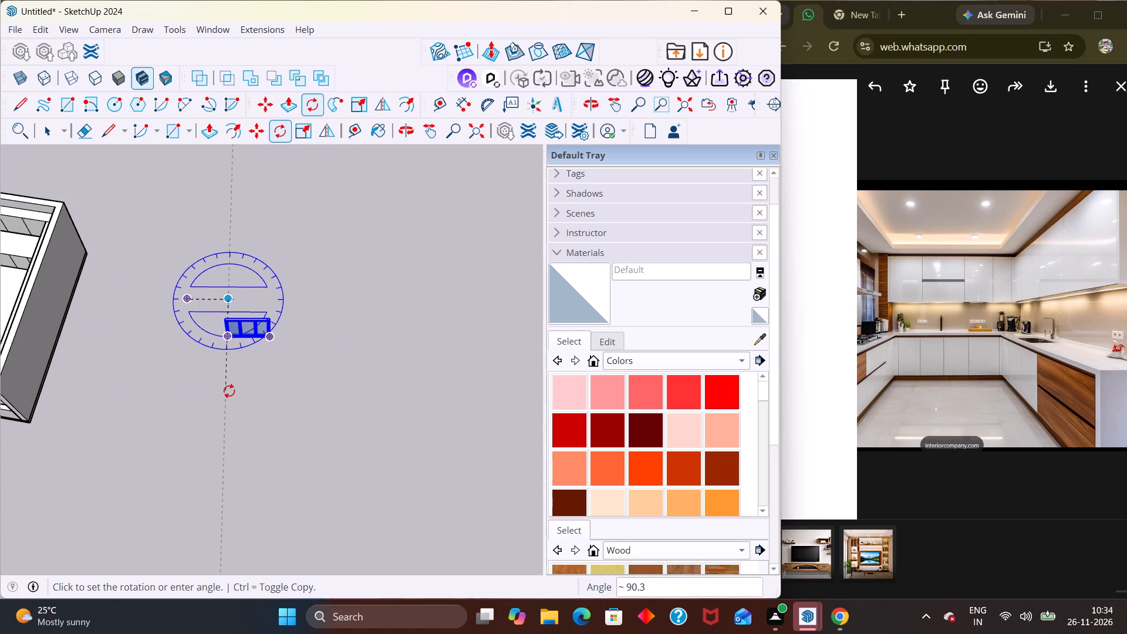
click(226, 391)
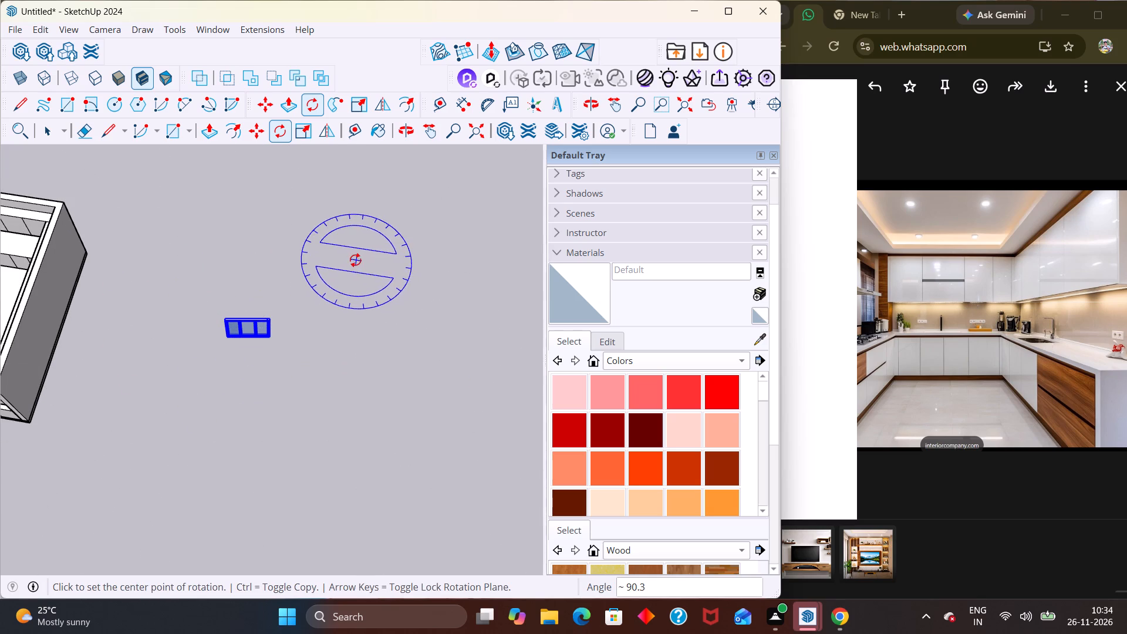
key(space)
click(342, 261)
Examine the window's position and orientation relative to the kitchen room from several angles.
scroll(231, 332, up, 3)
scroll(241, 294, down, 4)
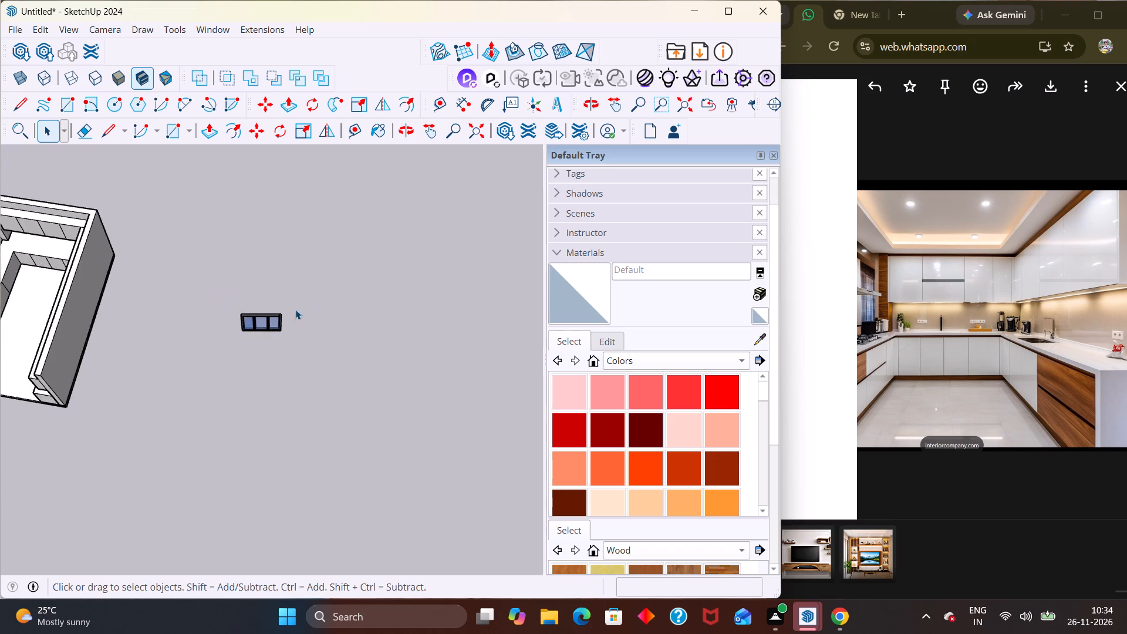
scroll(295, 309, down, 6)
scroll(330, 279, up, 1)
scroll(329, 282, down, 1)
middle_drag(301, 302, 317, 215)
scroll(317, 221, up, 1)
middle_drag(269, 302, 265, 284)
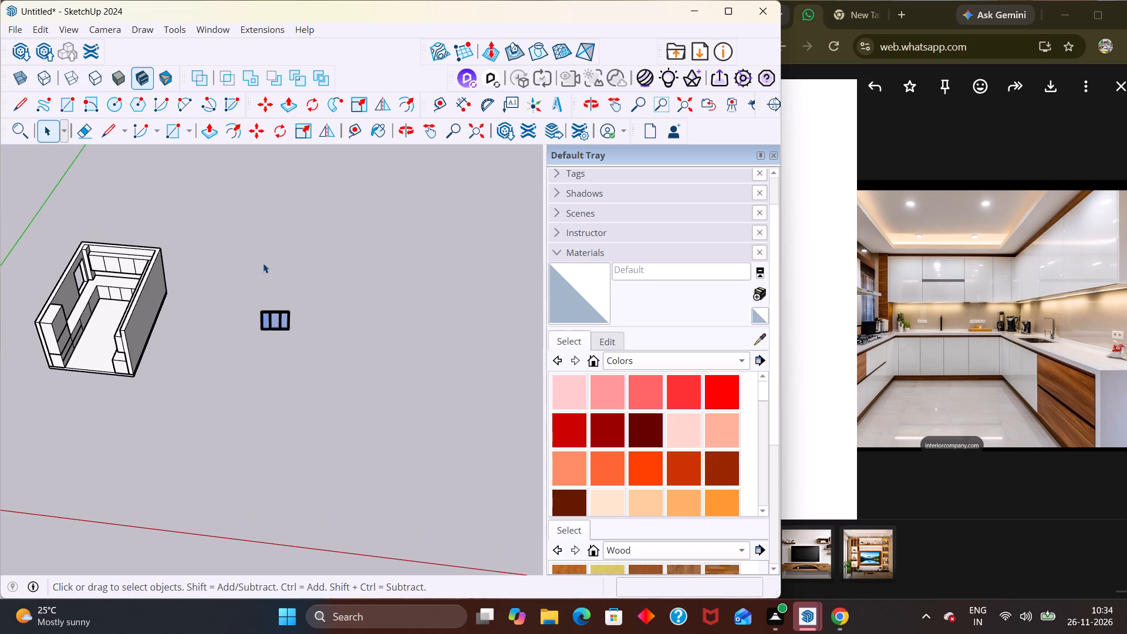
middle_drag(245, 332, 286, 294)
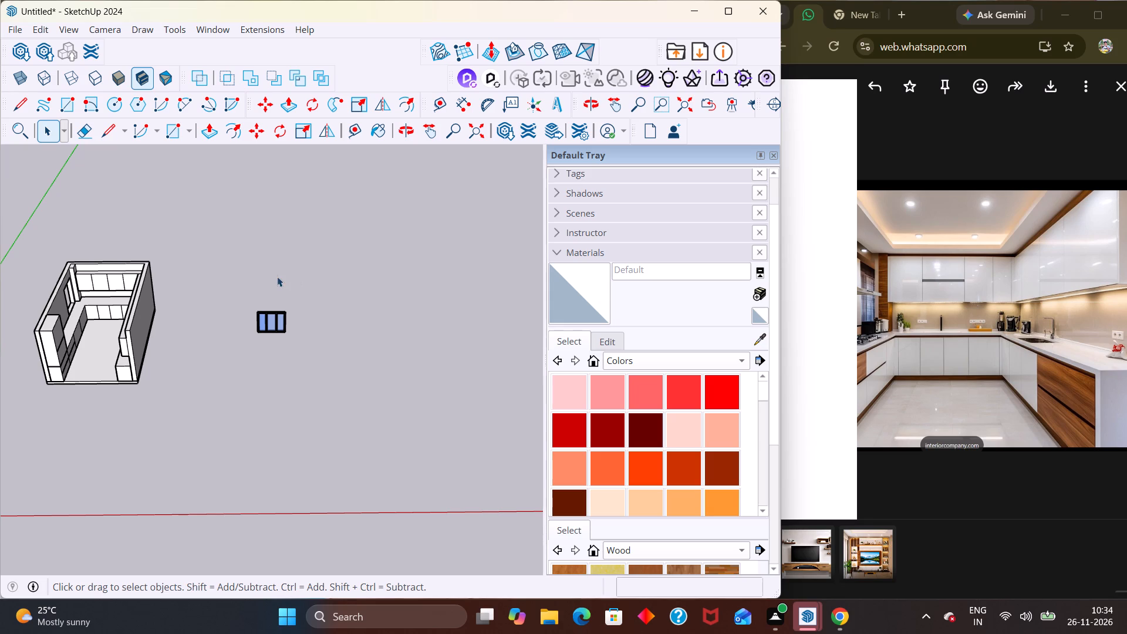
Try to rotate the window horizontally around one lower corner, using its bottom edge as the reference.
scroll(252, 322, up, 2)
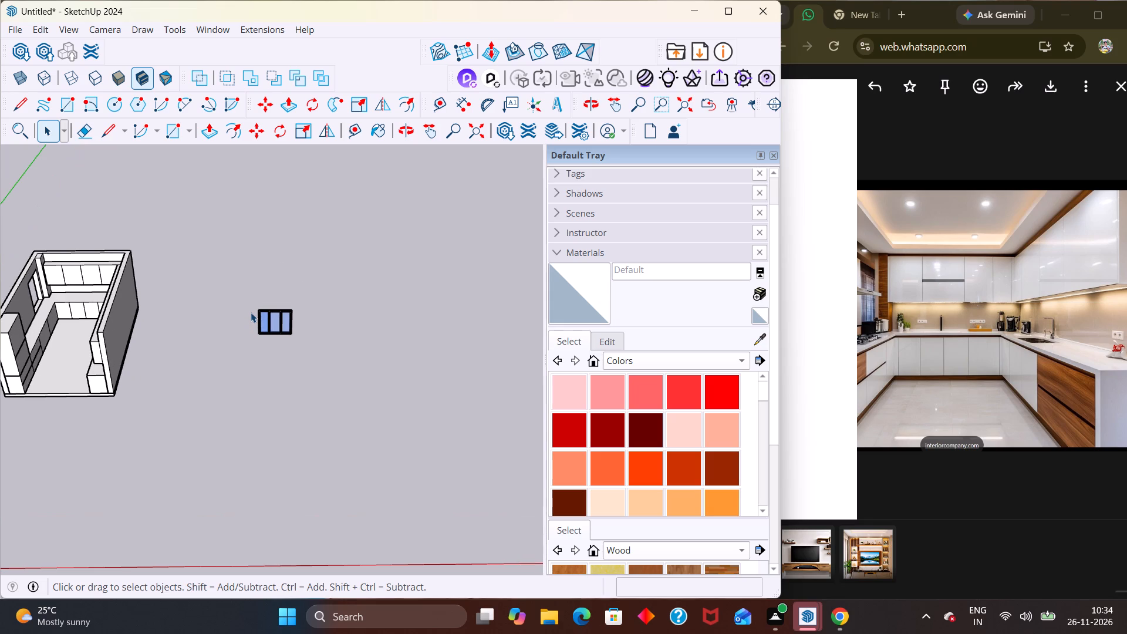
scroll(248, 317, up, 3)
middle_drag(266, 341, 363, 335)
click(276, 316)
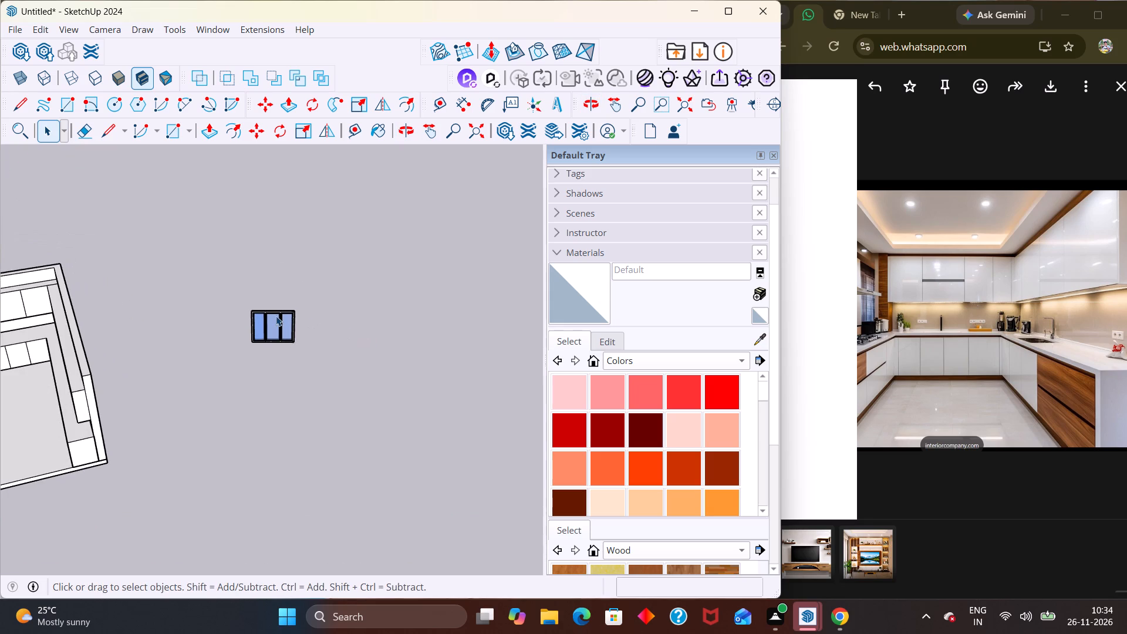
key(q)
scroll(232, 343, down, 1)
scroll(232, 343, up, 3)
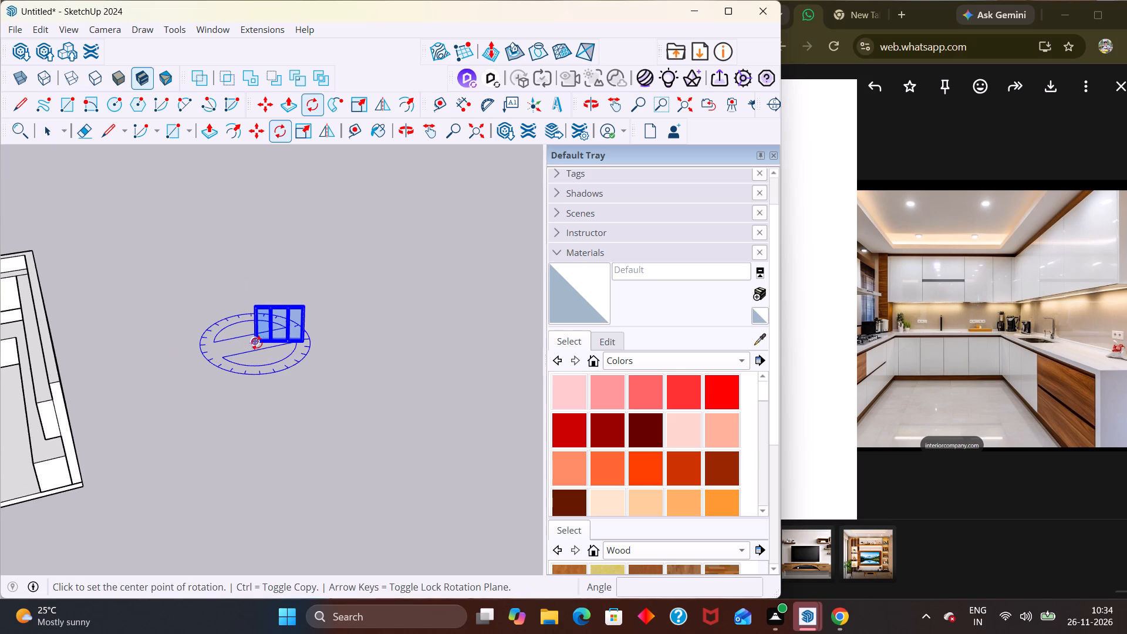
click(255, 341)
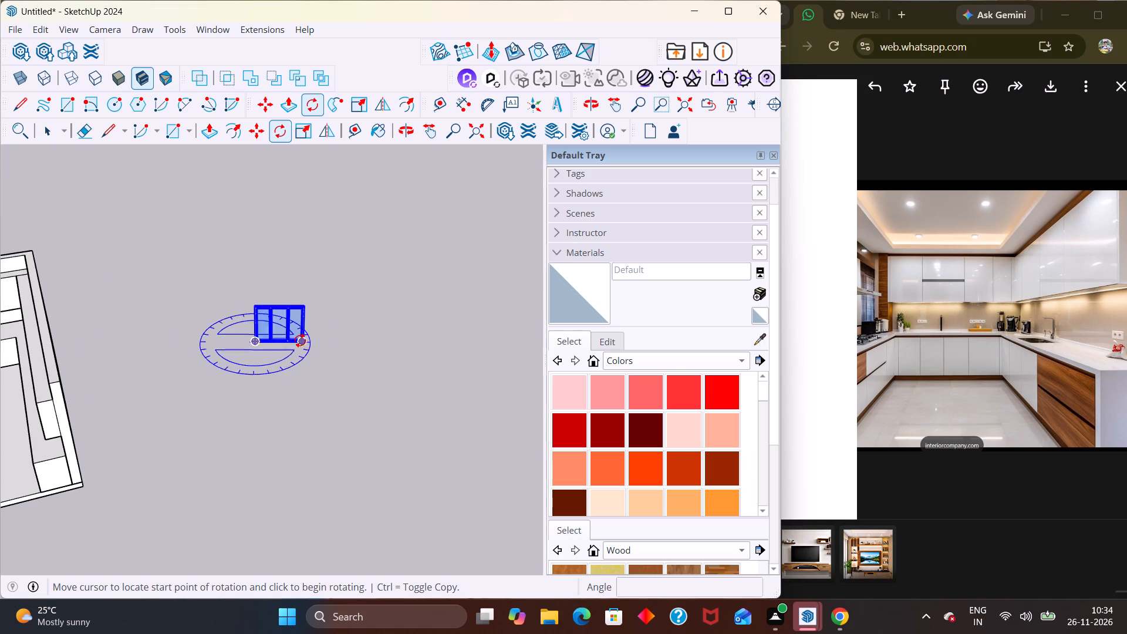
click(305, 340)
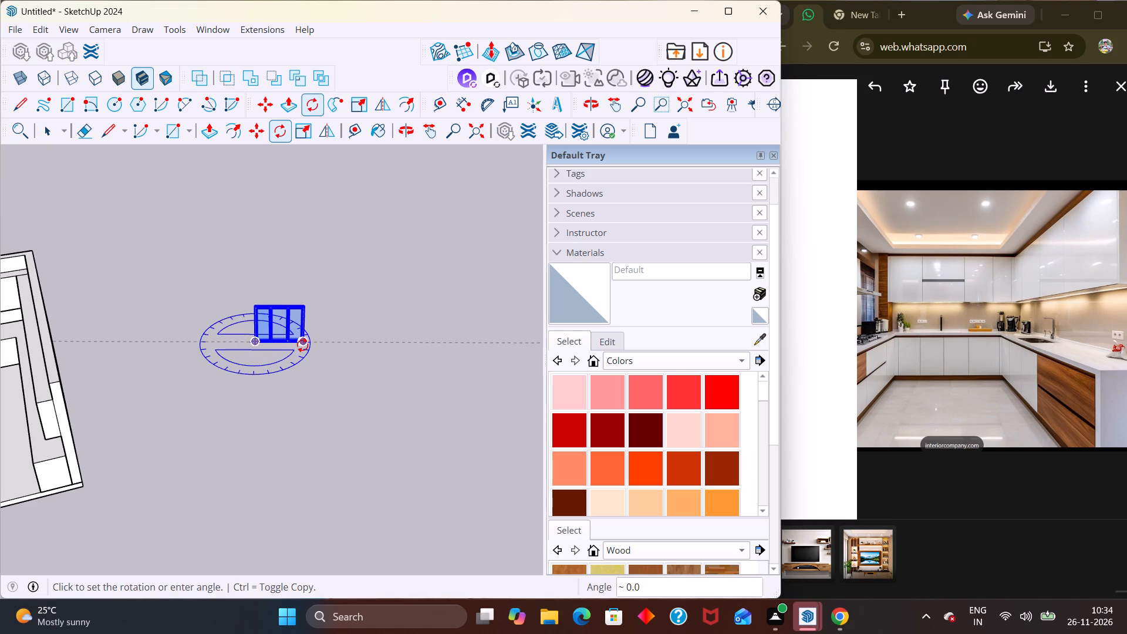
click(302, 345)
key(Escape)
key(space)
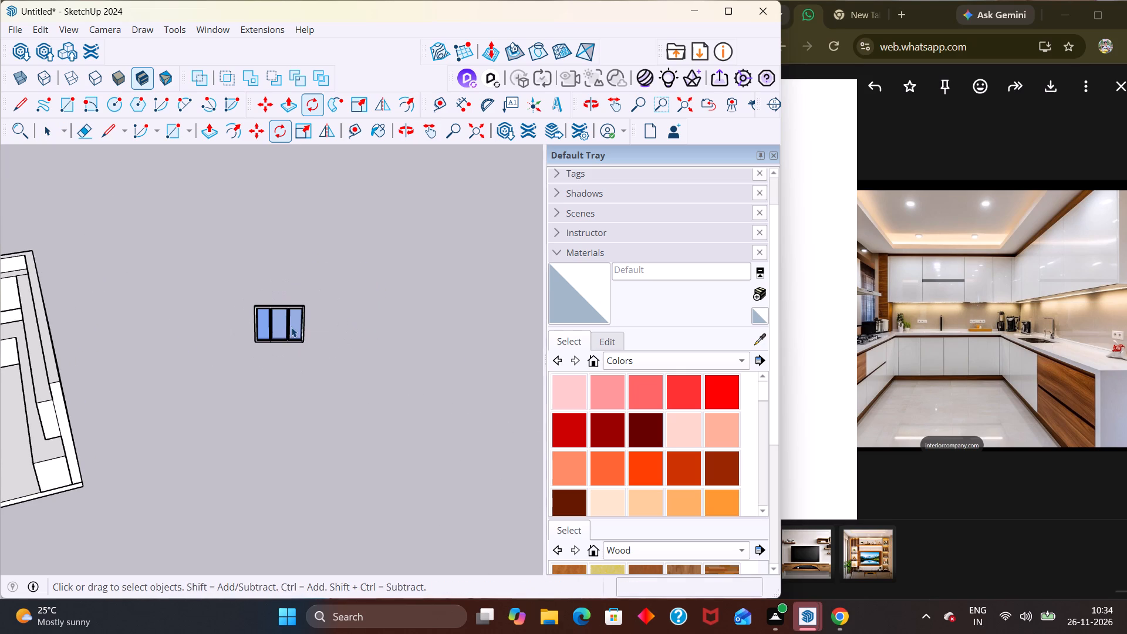
Delete the rotated glazed window standing outside the kitchen room.
click(288, 335)
key(Delete)
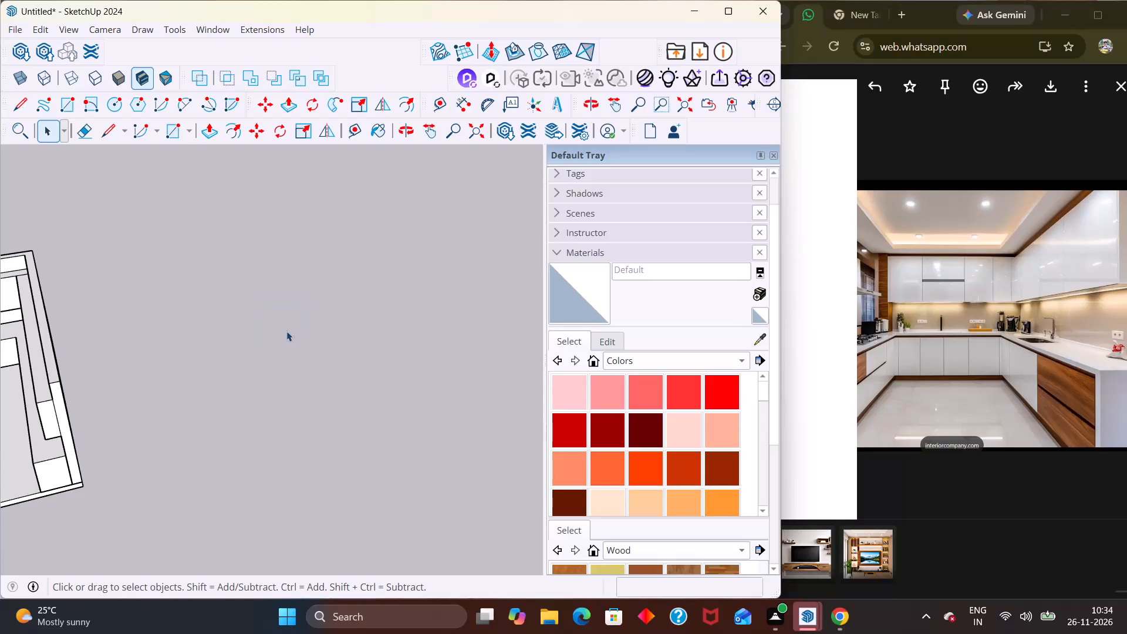
Examine the kitchen room and the window opening in its long side wall.
scroll(344, 296, down, 10)
middle_drag(281, 387, 5, 312)
scroll(234, 122, up, 2)
scroll(235, 120, down, 1)
scroll(235, 120, up, 3)
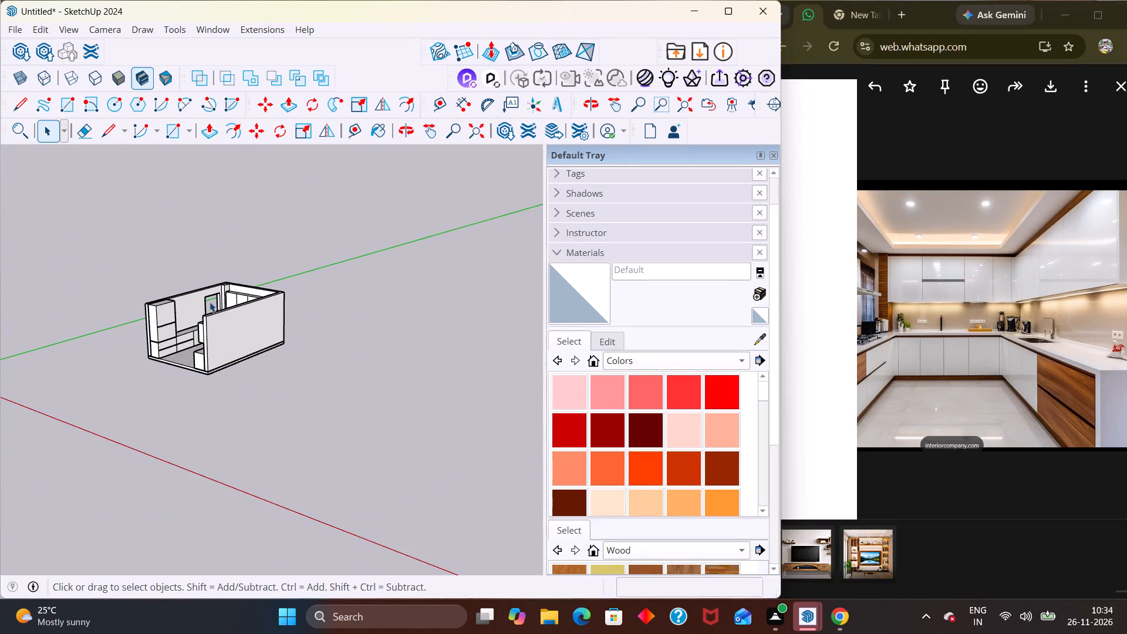
scroll(210, 302, up, 5)
middle_drag(231, 327, 217, 425)
scroll(225, 336, up, 4)
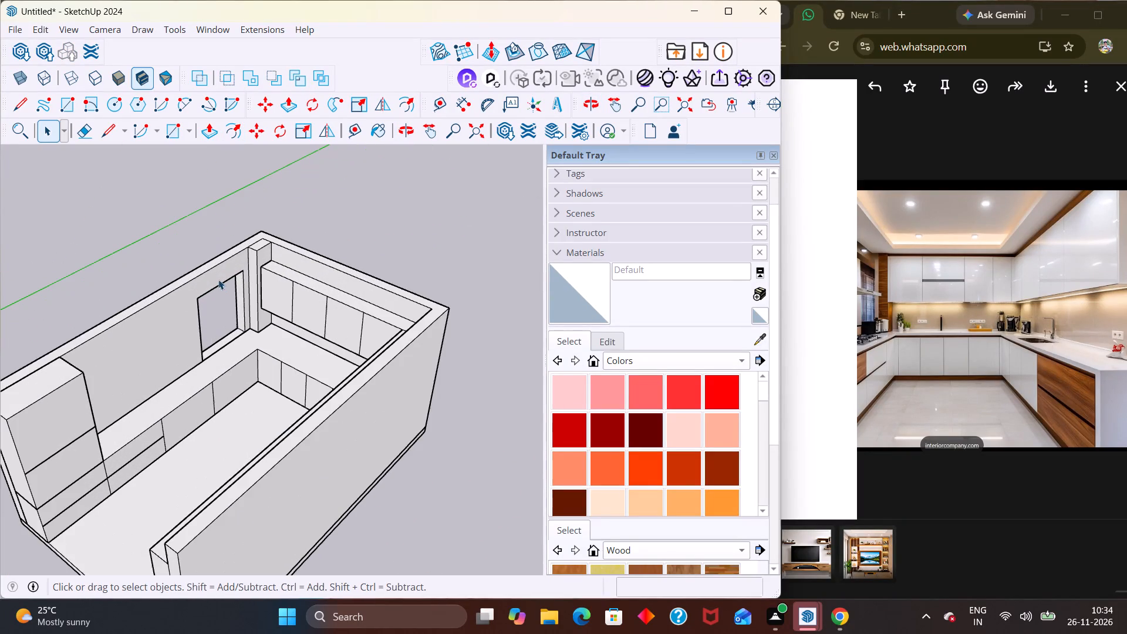
scroll(218, 279, up, 1)
Browse the 3D Warehouse results for WINDOW GLASS for a glazed window that suits the kitchen's wall opening.
click(25, 53)
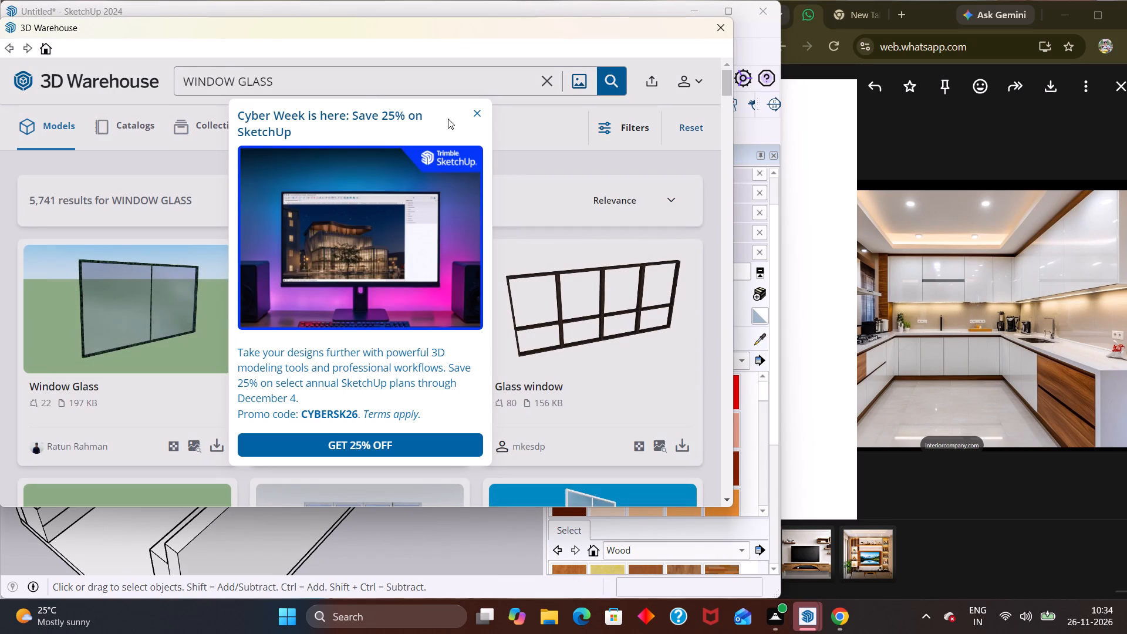
click(469, 119)
scroll(274, 325, down, 10)
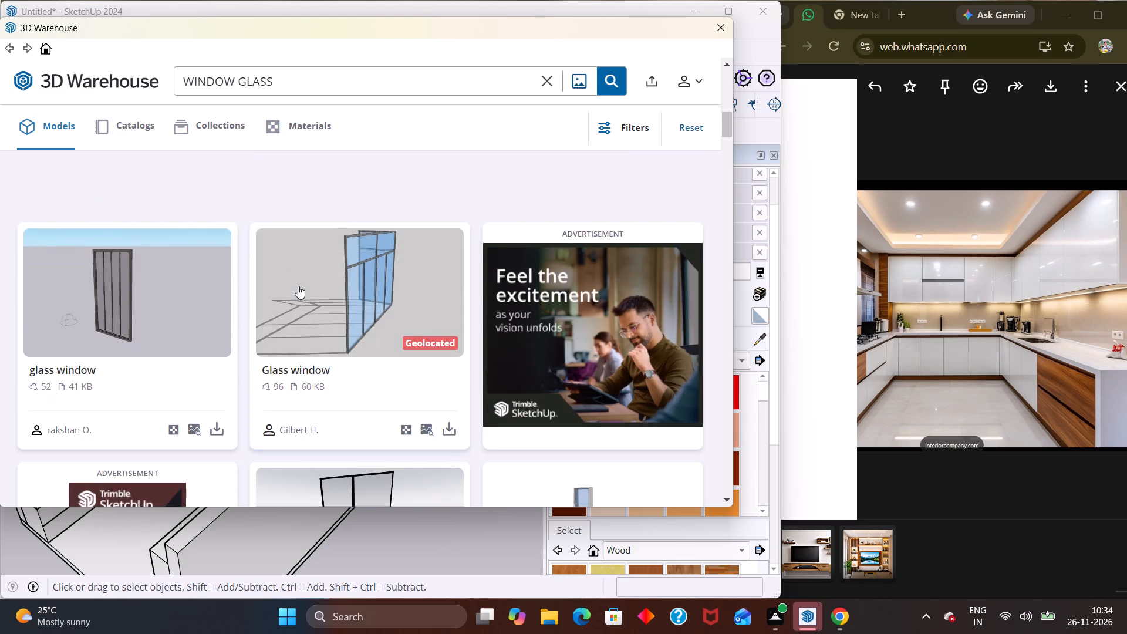
scroll(323, 311, down, 6)
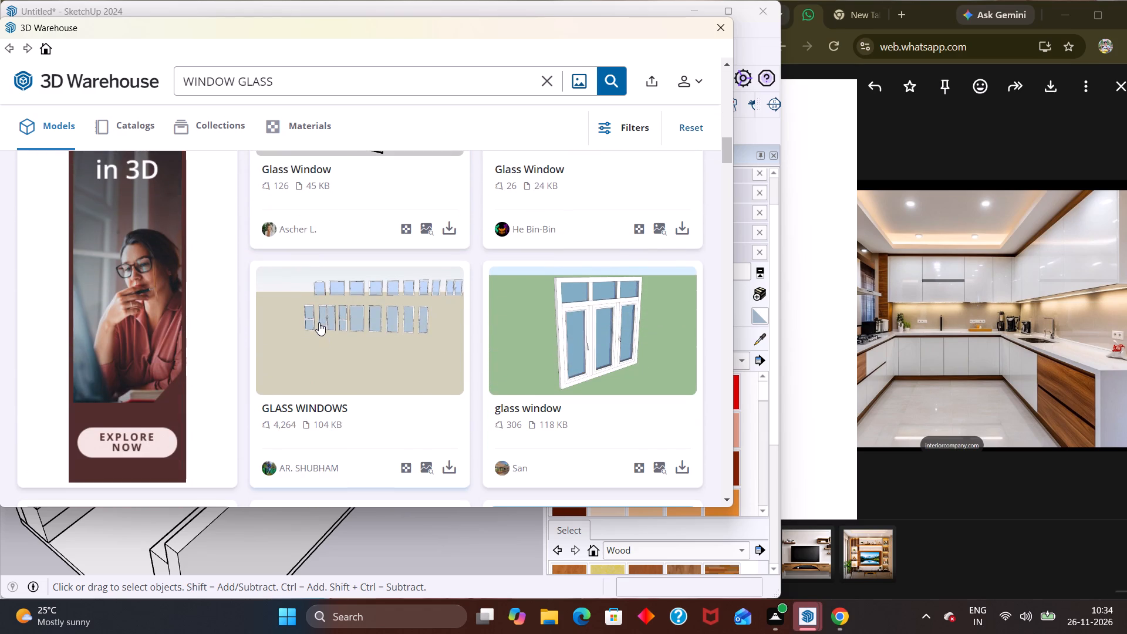
scroll(319, 322, down, 7)
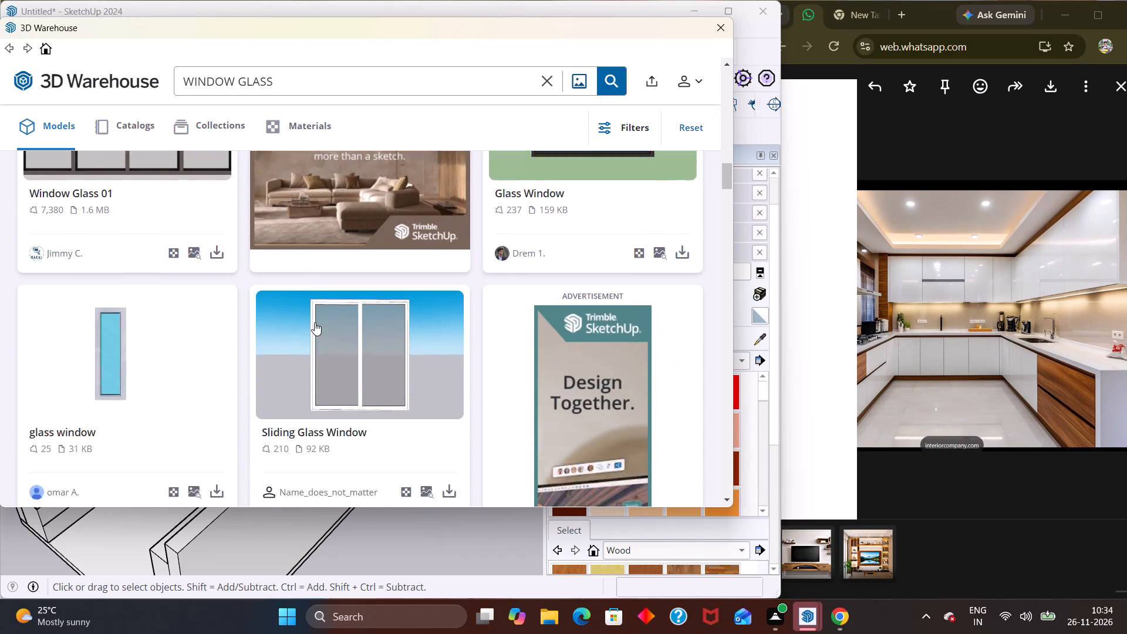
scroll(315, 322, down, 9)
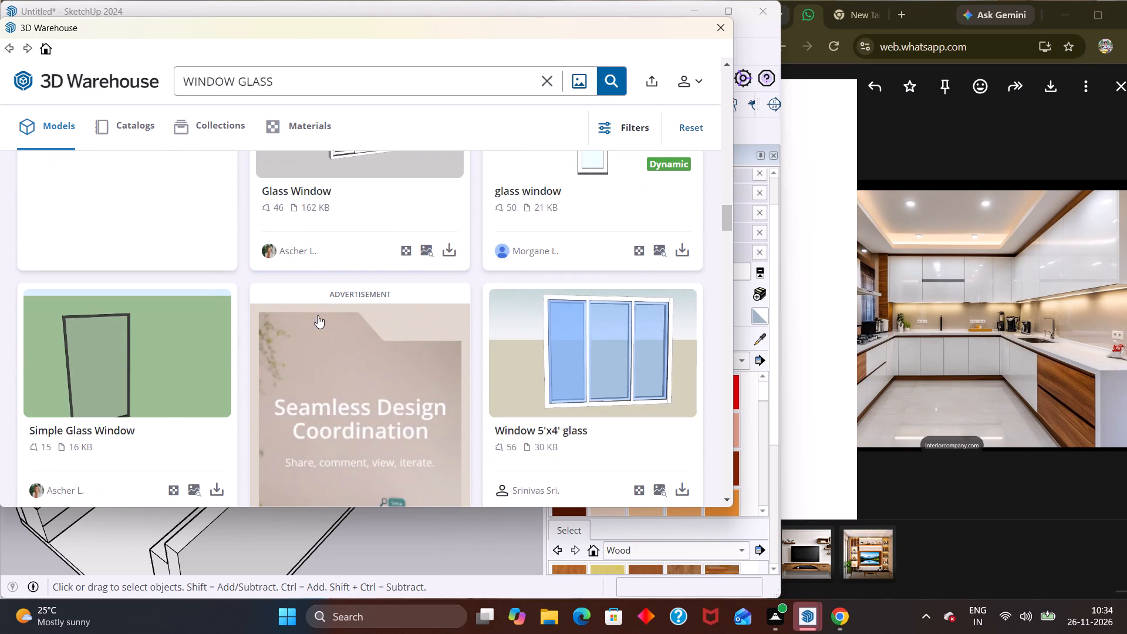
scroll(305, 324, down, 5)
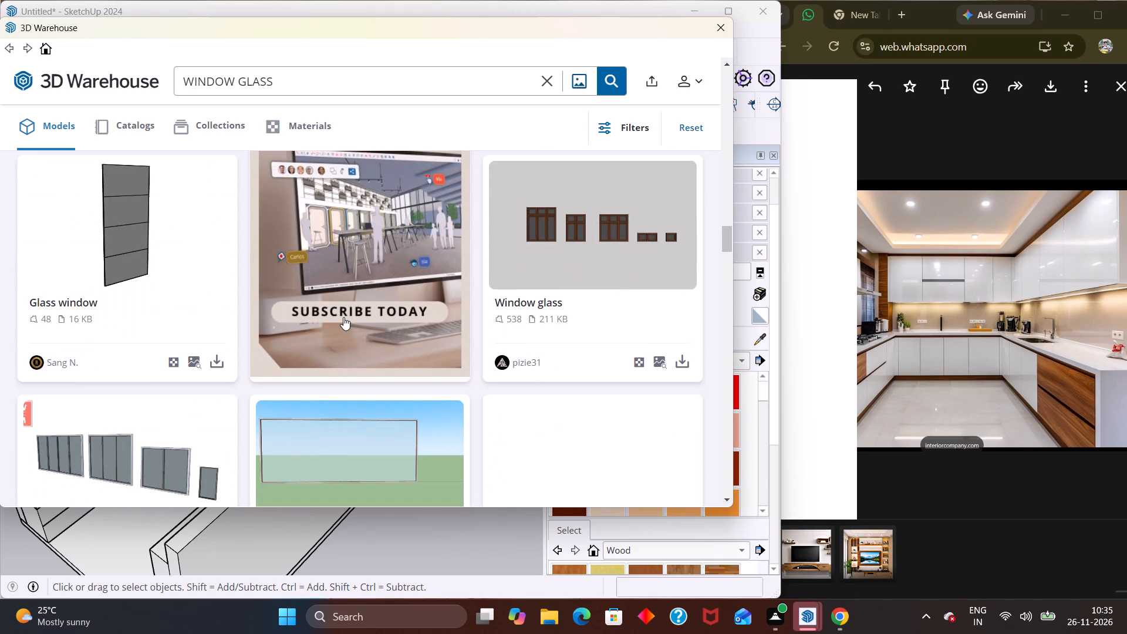
scroll(340, 326, down, 3)
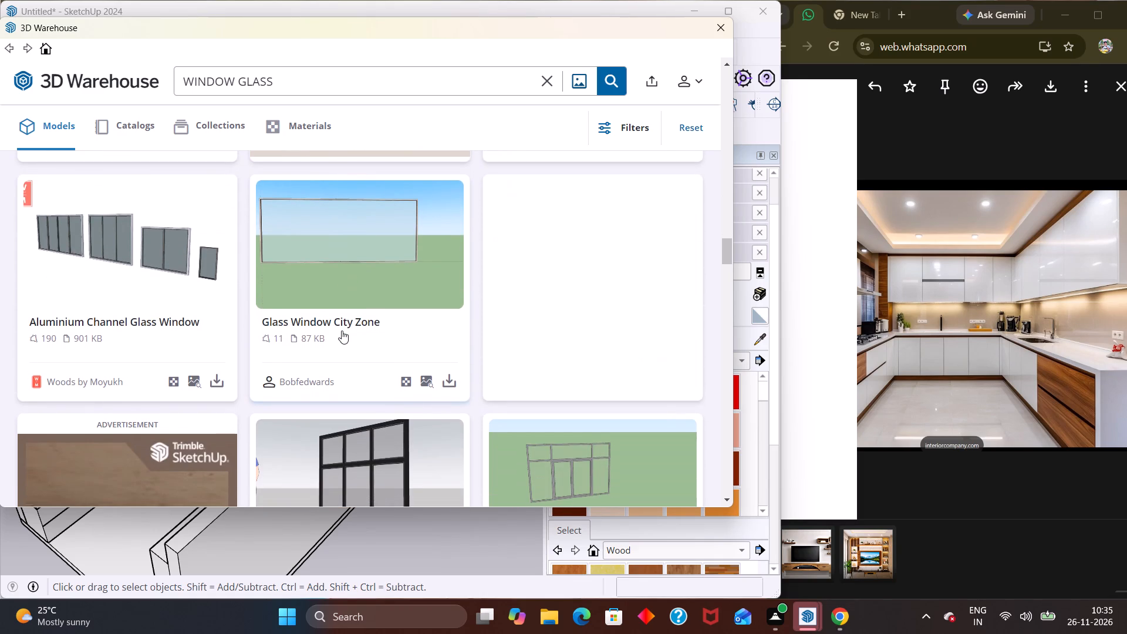
scroll(344, 333, down, 4)
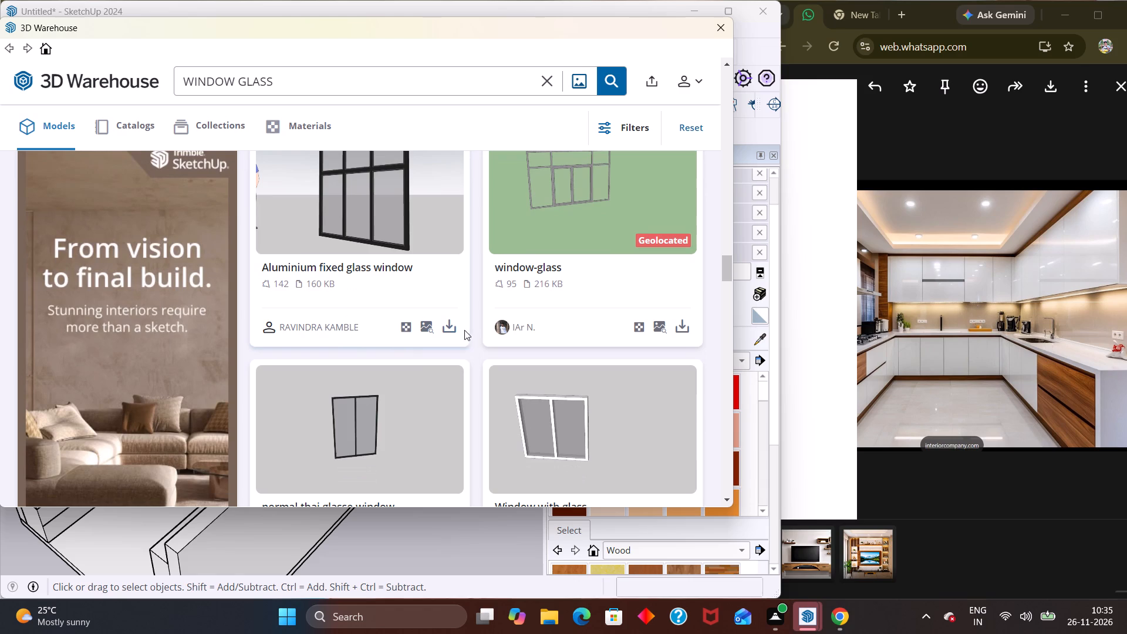
scroll(431, 330, down, 5)
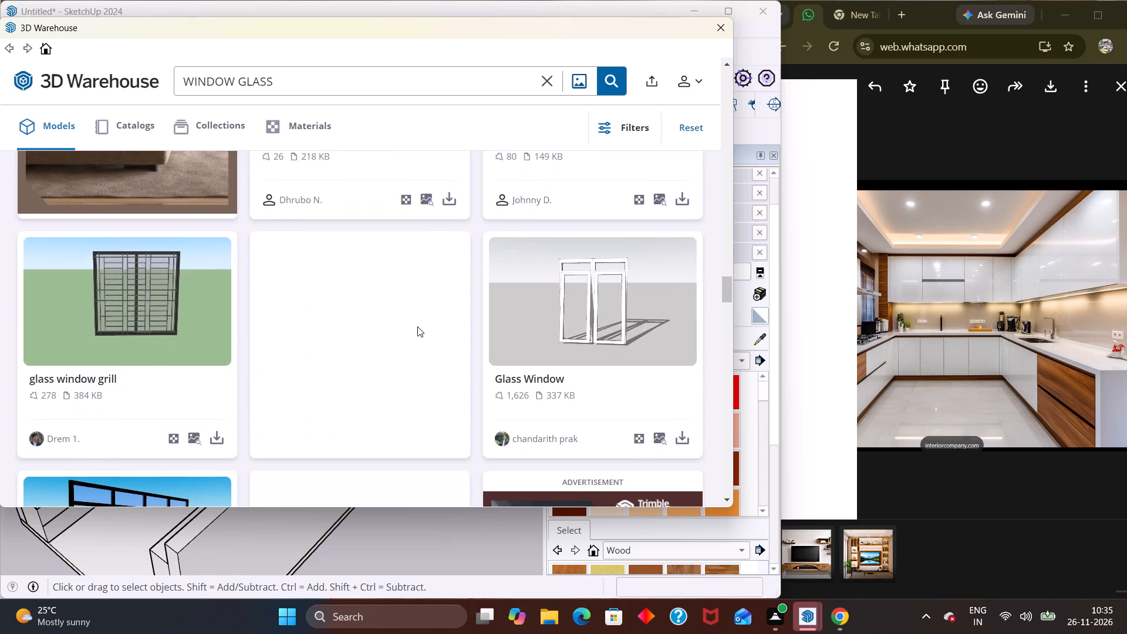
scroll(417, 326, down, 5)
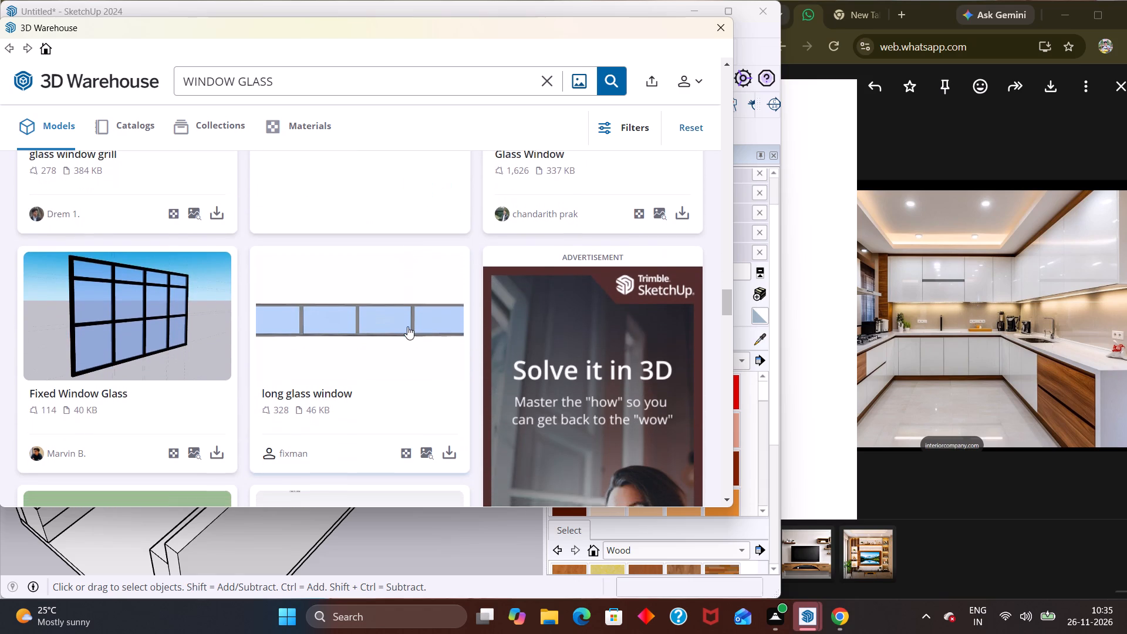
scroll(407, 326, down, 8)
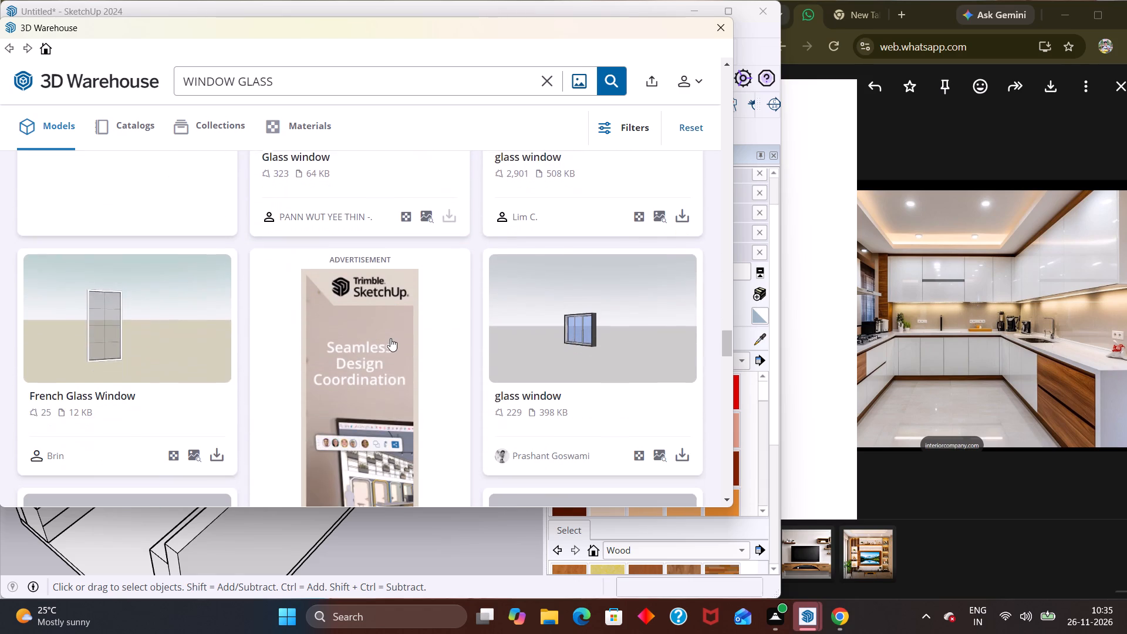
scroll(390, 339, down, 3)
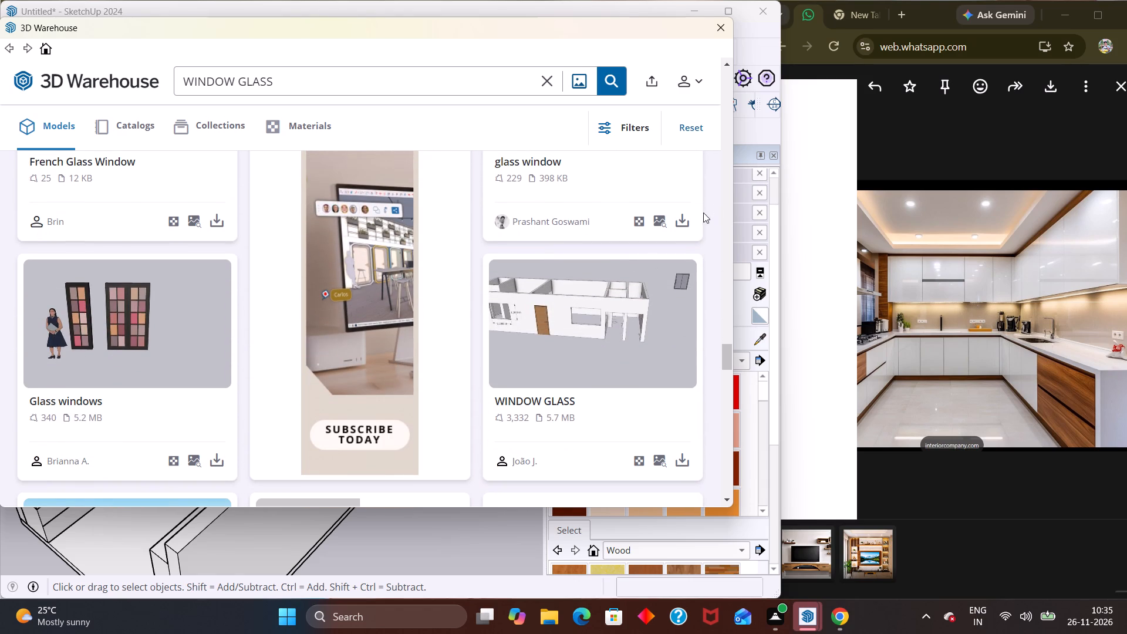
Load the 398 KB "glass window" model with three dark-framed panes and place it outside the kitchen, then clear the selection.
click(689, 221)
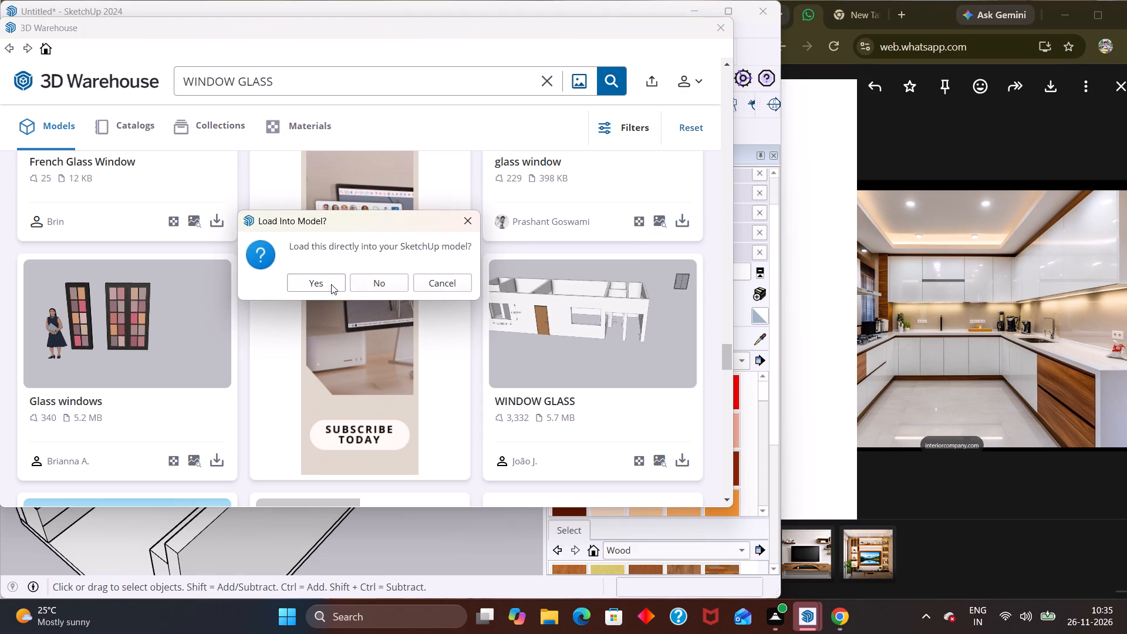
click(331, 284)
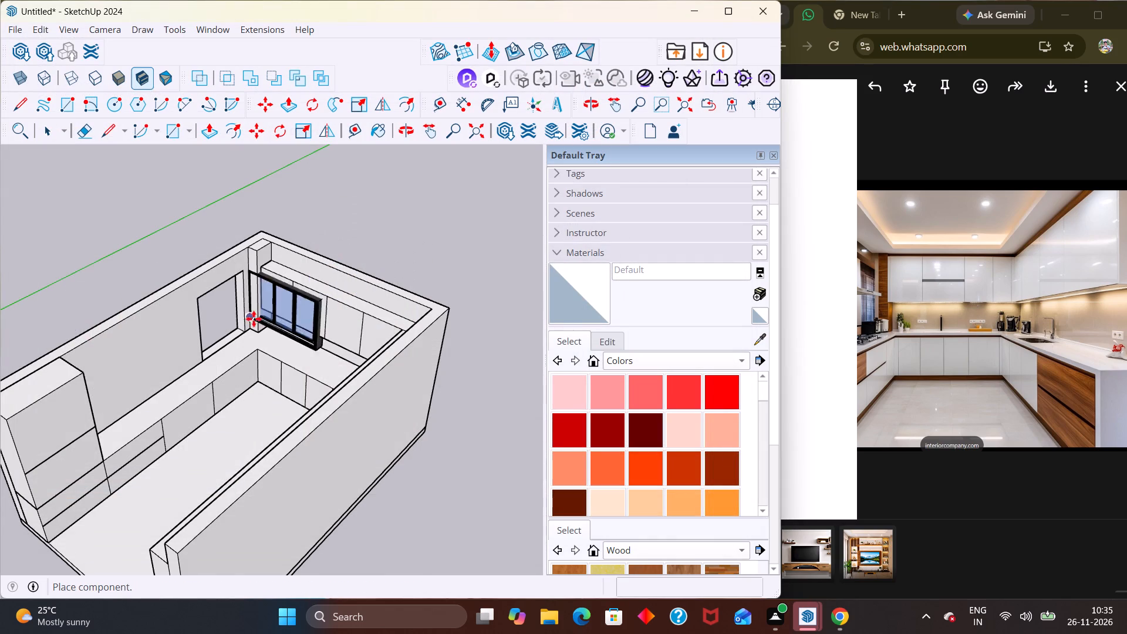
middle_drag(255, 346, 148, 486)
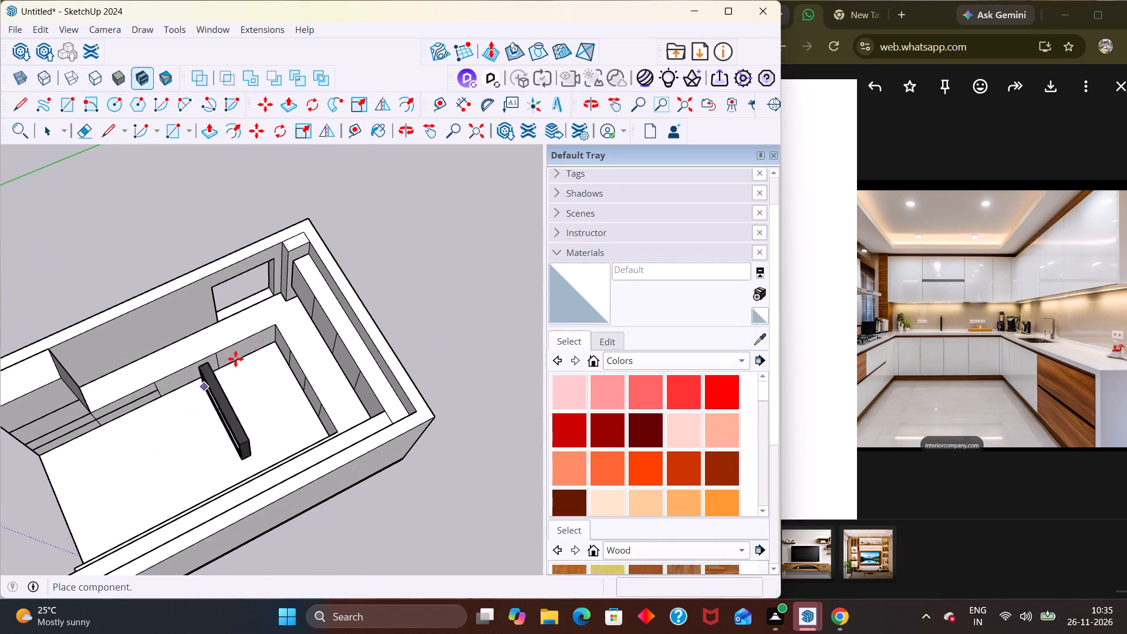
click(380, 252)
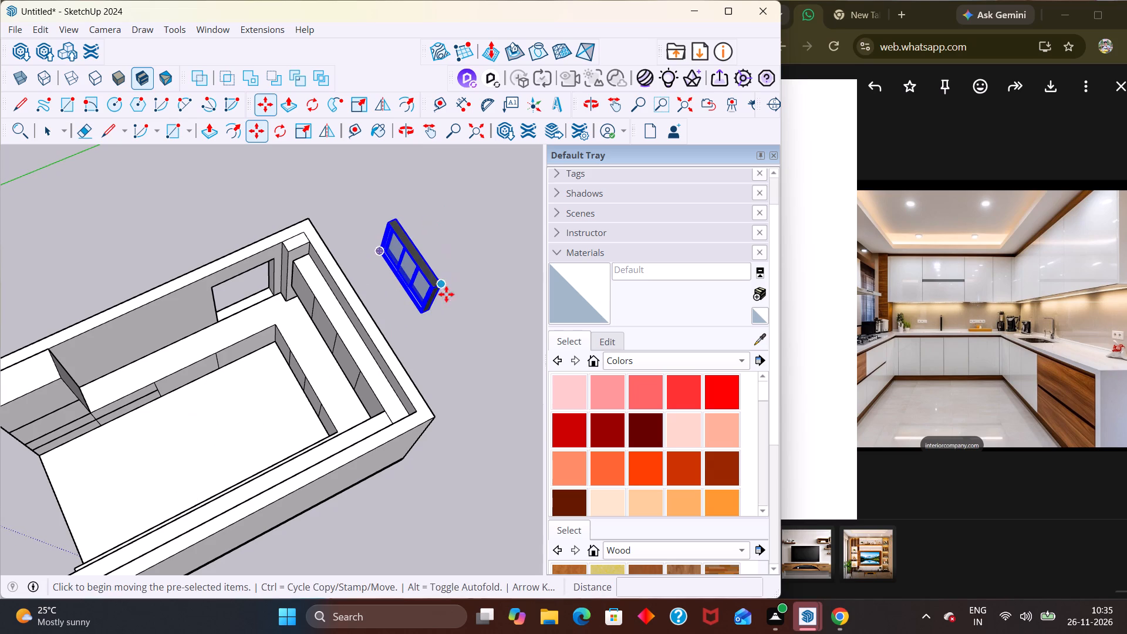
key(space)
click(447, 338)
Move the window by its lower corner about 20' 11" to the clear ground outside, near the kitchen's open end.
middle_drag(440, 328, 551, 158)
scroll(449, 194, up, 4)
middle_drag(396, 248, 140, 406)
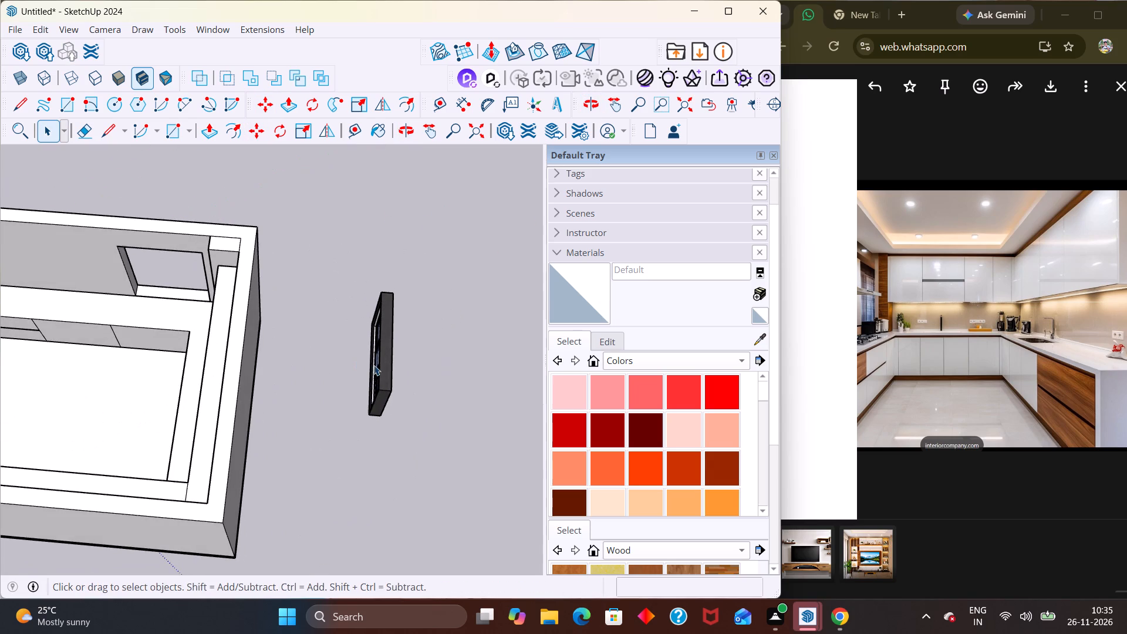
click(370, 370)
middle_drag(380, 364, 424, 306)
scroll(440, 295, up, 4)
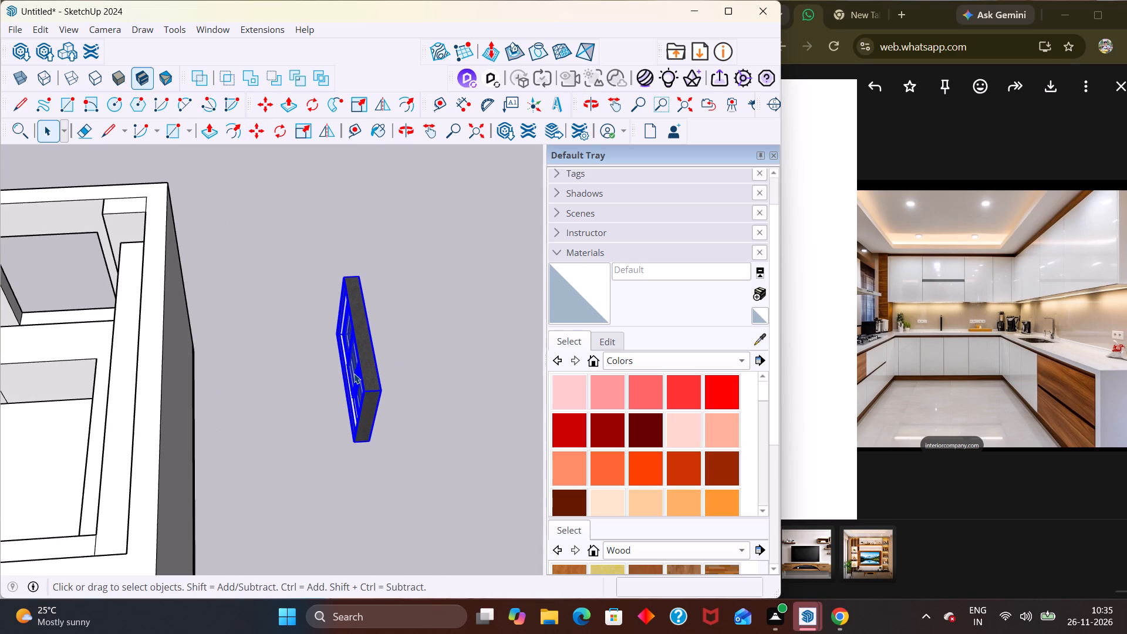
middle_drag(319, 338, 447, 311)
scroll(337, 323, up, 2)
middle_drag(405, 330, 352, 308)
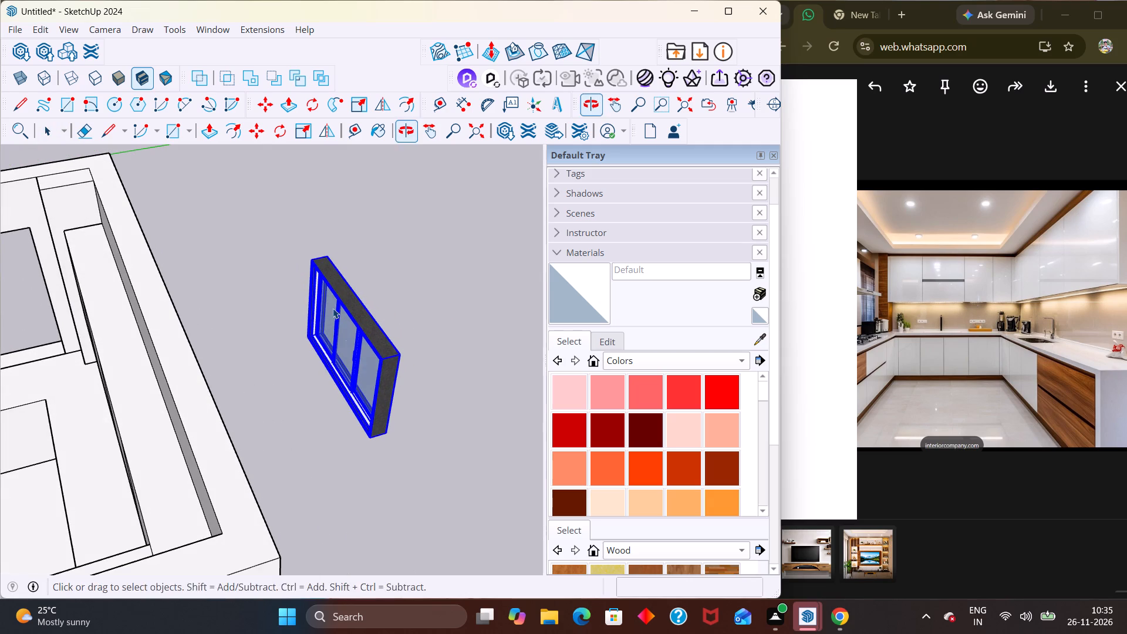
key(m)
click(307, 336)
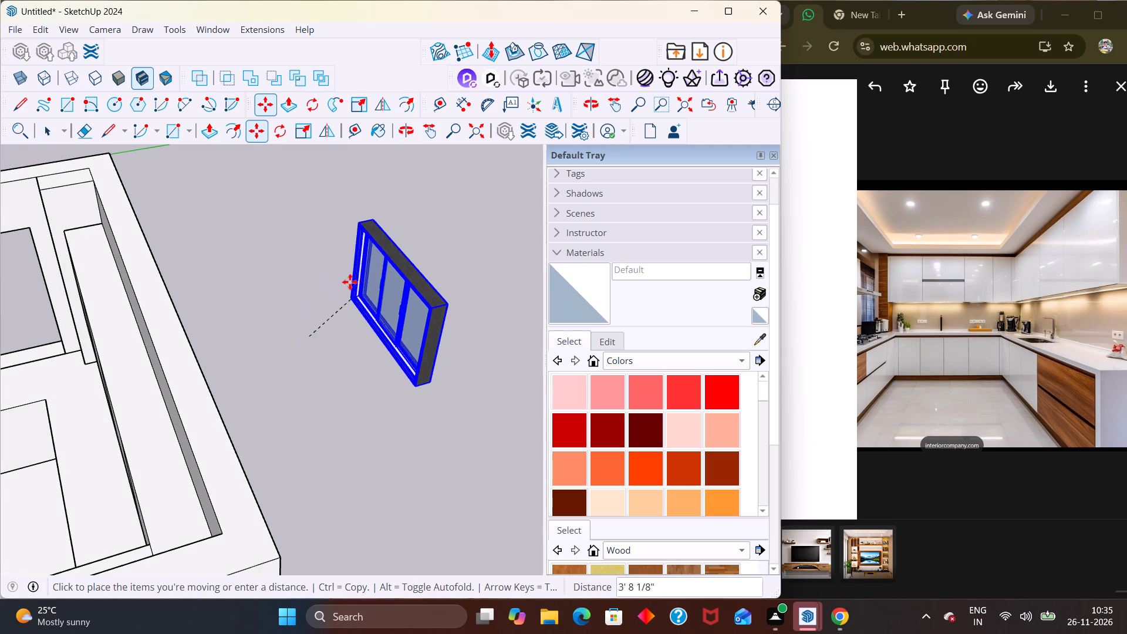
scroll(328, 280, down, 7)
scroll(370, 271, up, 3)
scroll(371, 271, down, 5)
middle_drag(307, 350, 470, 299)
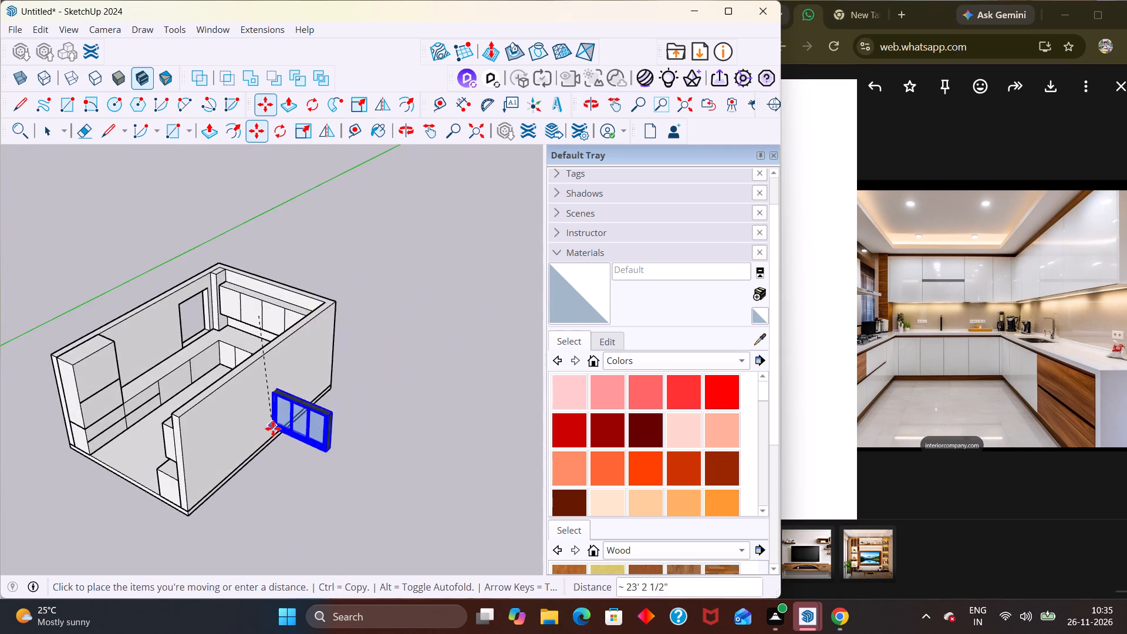
middle_drag(273, 429, 417, 304)
click(349, 447)
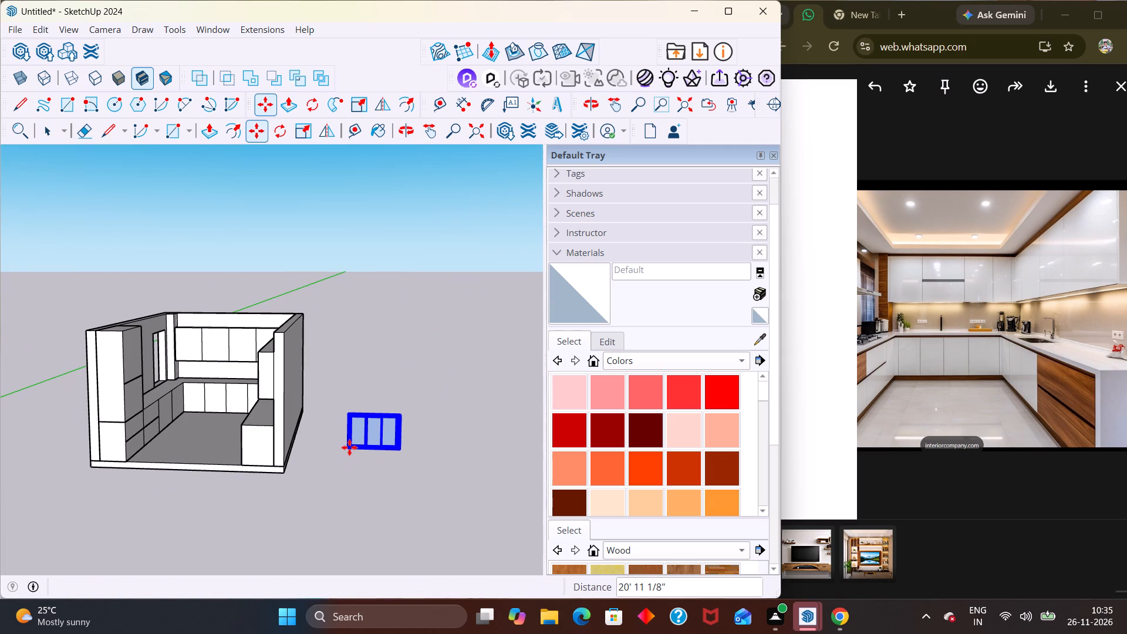
key(space)
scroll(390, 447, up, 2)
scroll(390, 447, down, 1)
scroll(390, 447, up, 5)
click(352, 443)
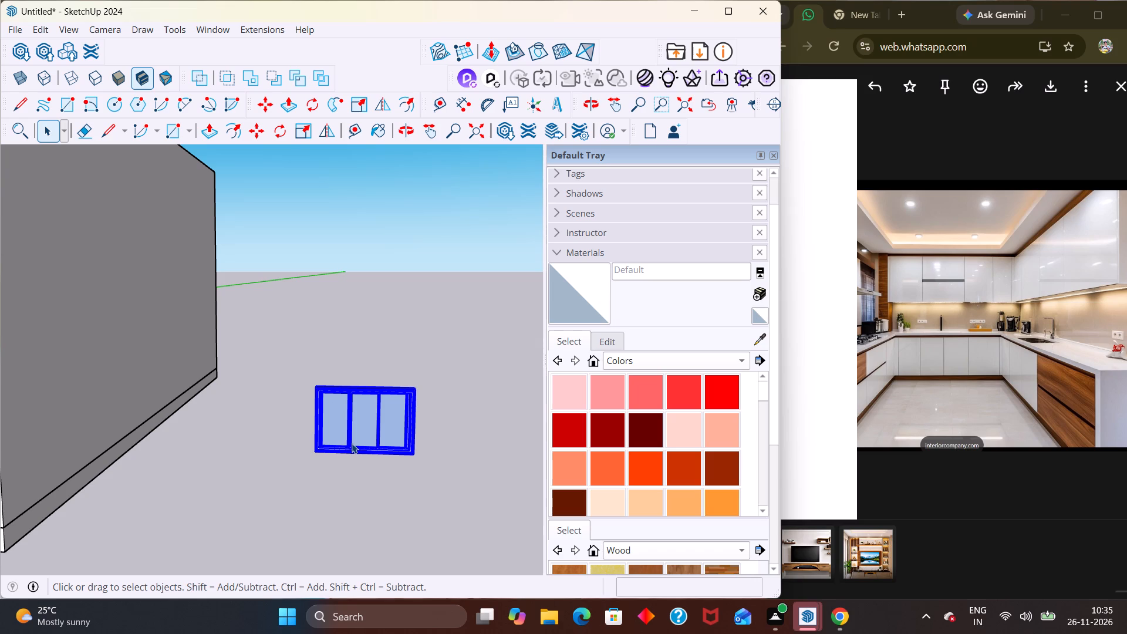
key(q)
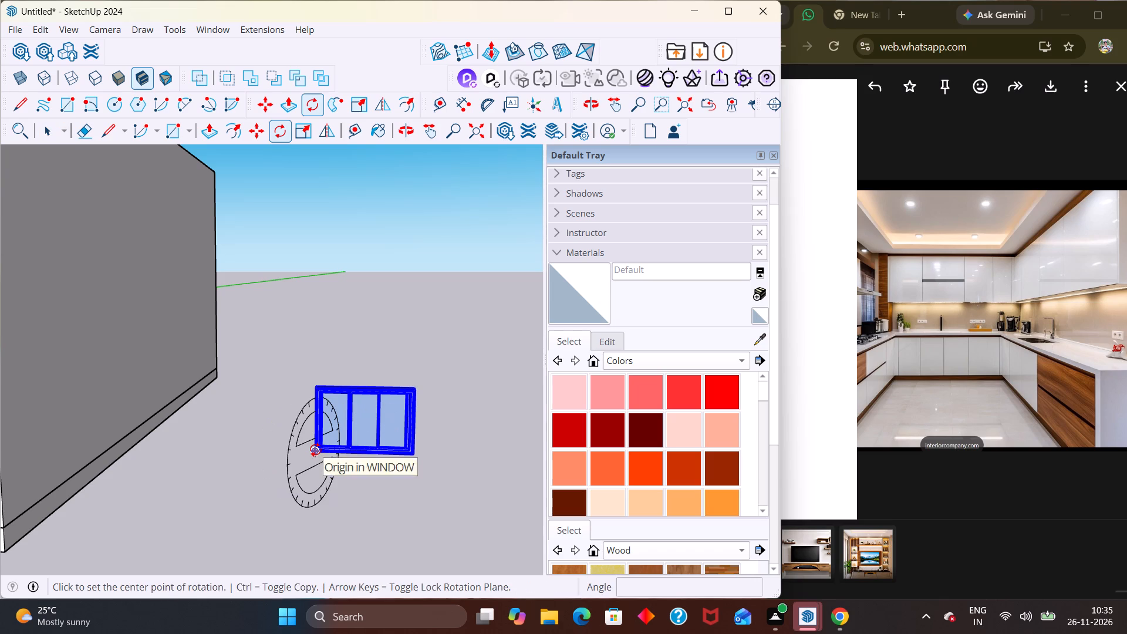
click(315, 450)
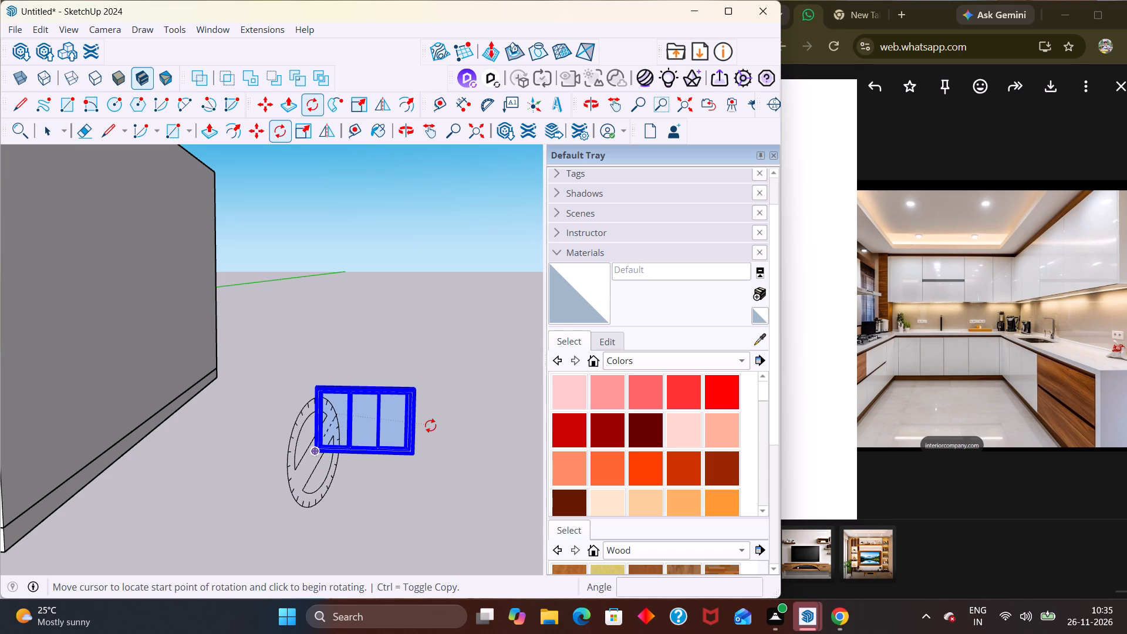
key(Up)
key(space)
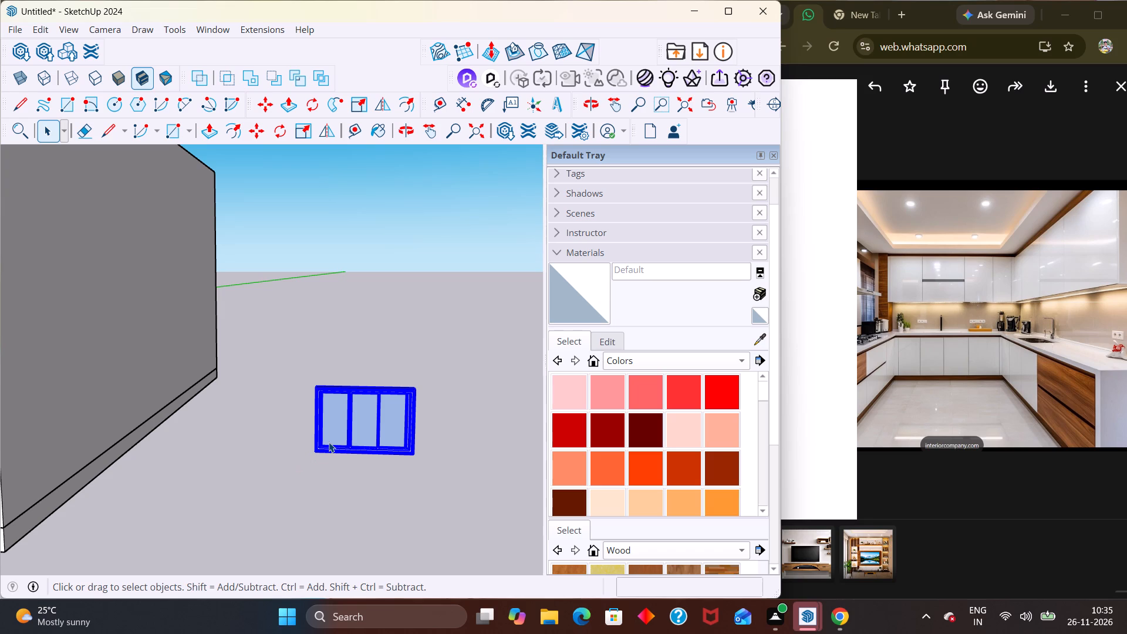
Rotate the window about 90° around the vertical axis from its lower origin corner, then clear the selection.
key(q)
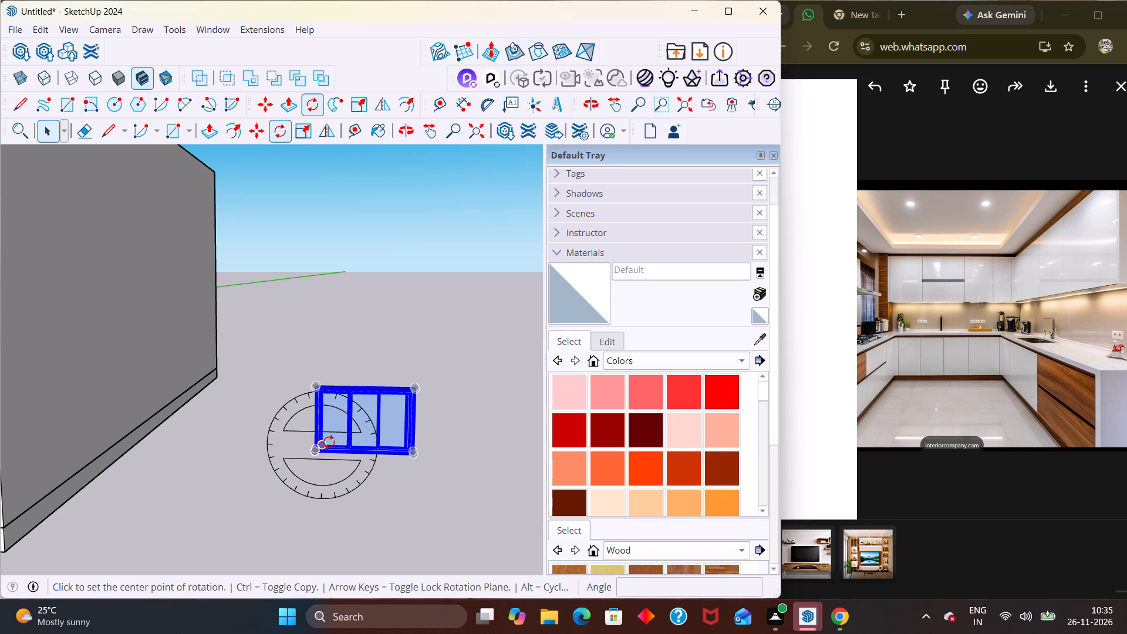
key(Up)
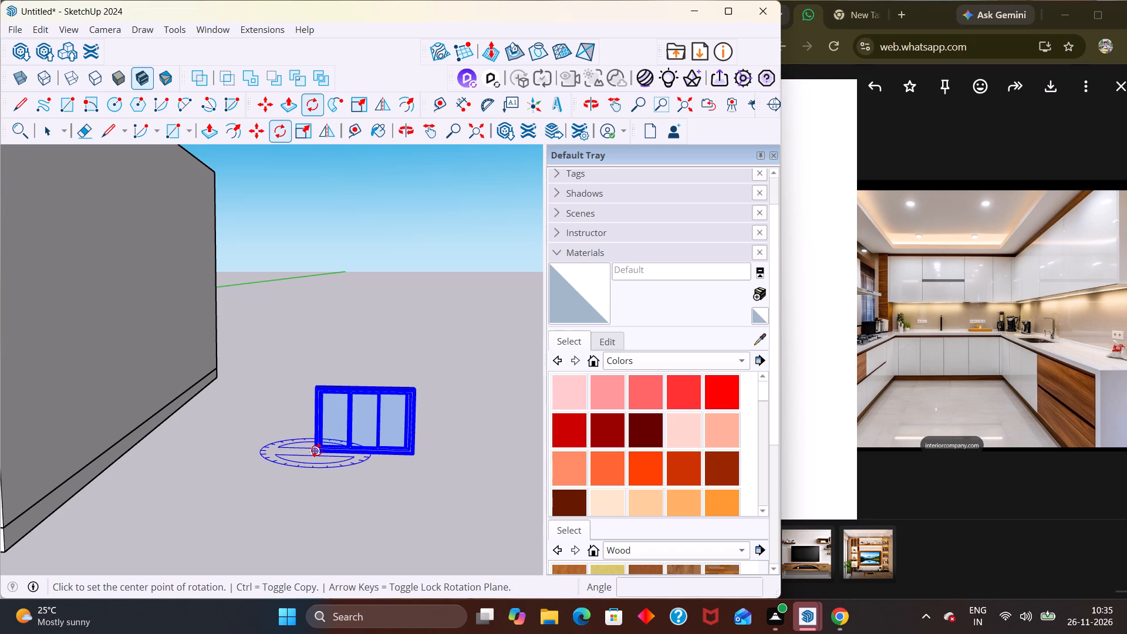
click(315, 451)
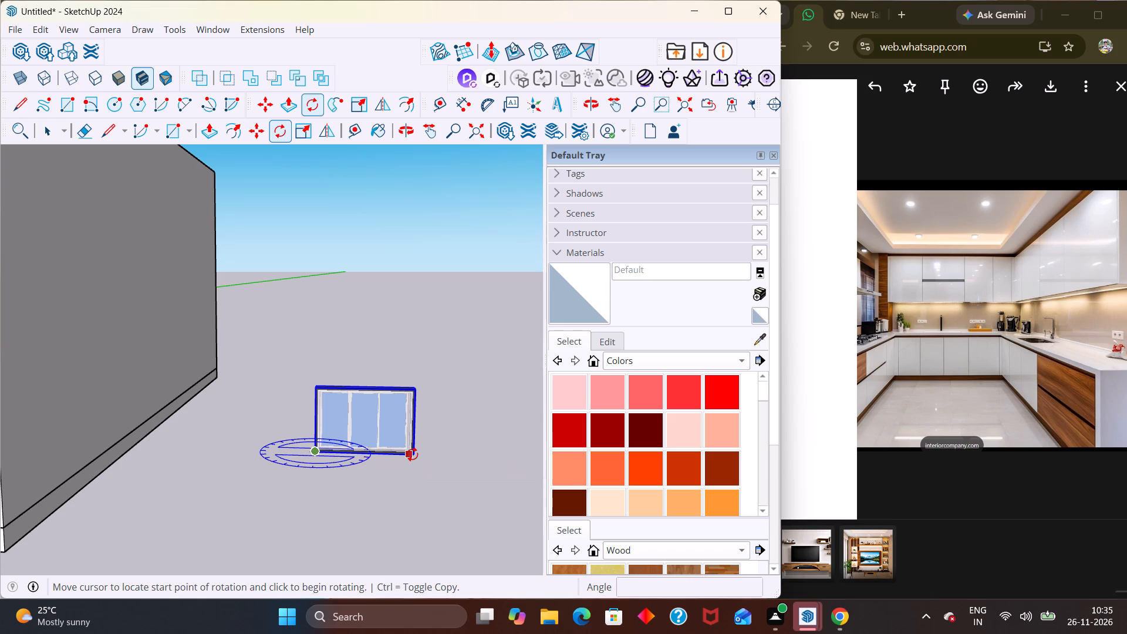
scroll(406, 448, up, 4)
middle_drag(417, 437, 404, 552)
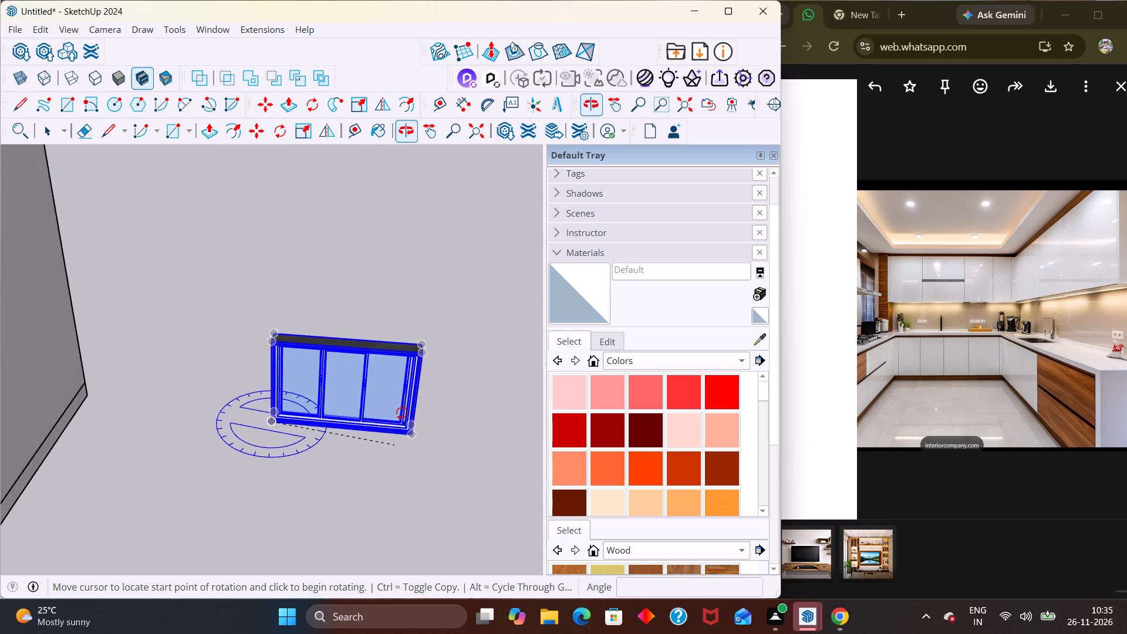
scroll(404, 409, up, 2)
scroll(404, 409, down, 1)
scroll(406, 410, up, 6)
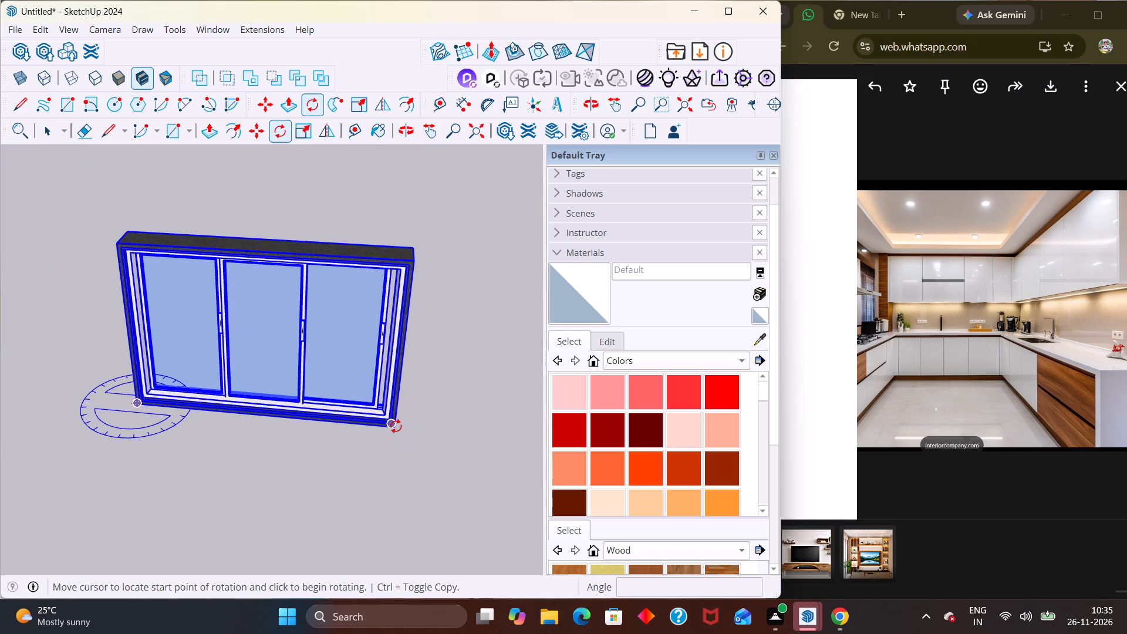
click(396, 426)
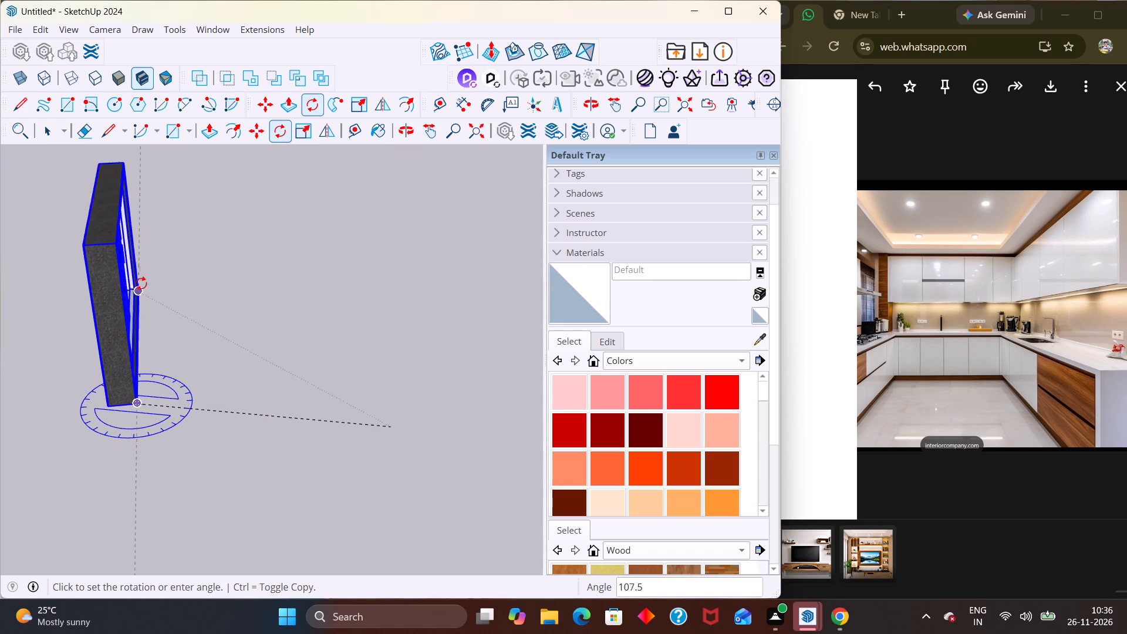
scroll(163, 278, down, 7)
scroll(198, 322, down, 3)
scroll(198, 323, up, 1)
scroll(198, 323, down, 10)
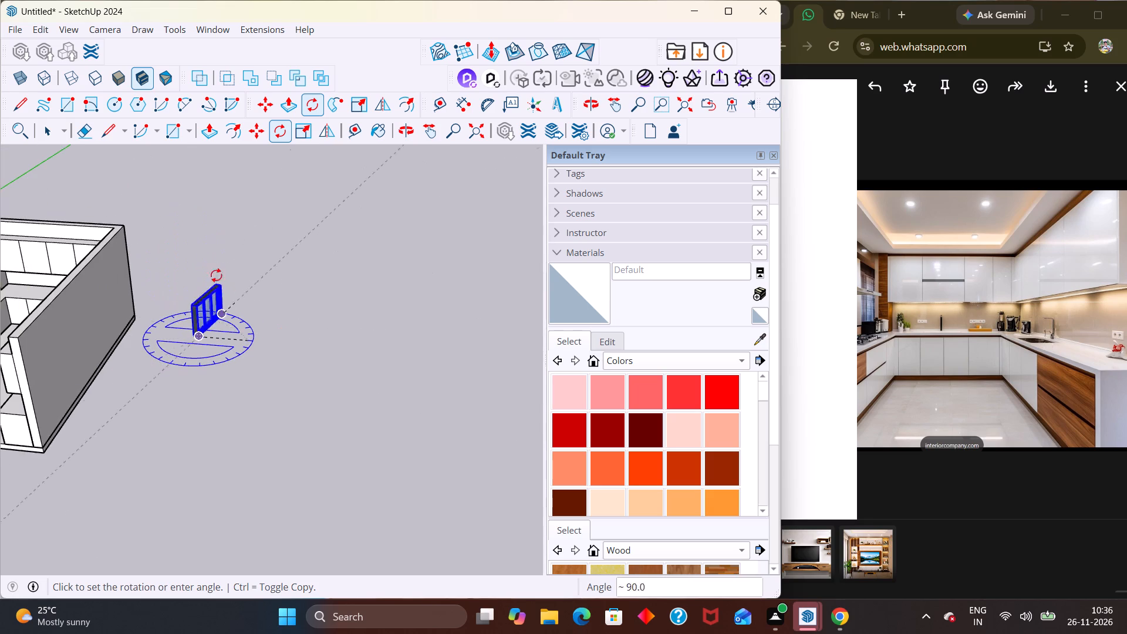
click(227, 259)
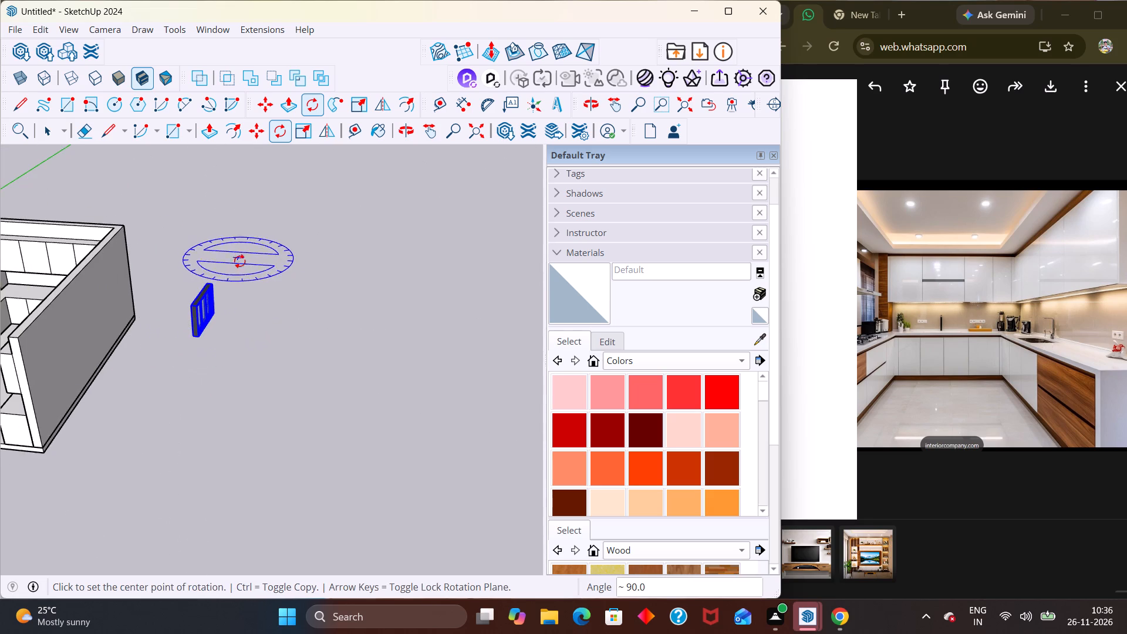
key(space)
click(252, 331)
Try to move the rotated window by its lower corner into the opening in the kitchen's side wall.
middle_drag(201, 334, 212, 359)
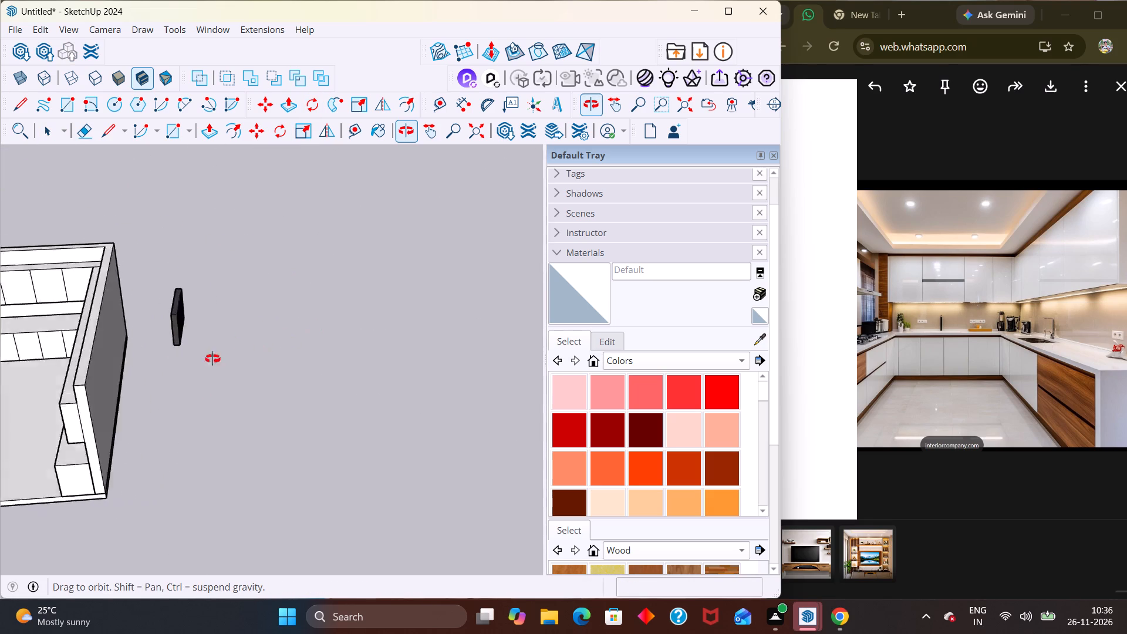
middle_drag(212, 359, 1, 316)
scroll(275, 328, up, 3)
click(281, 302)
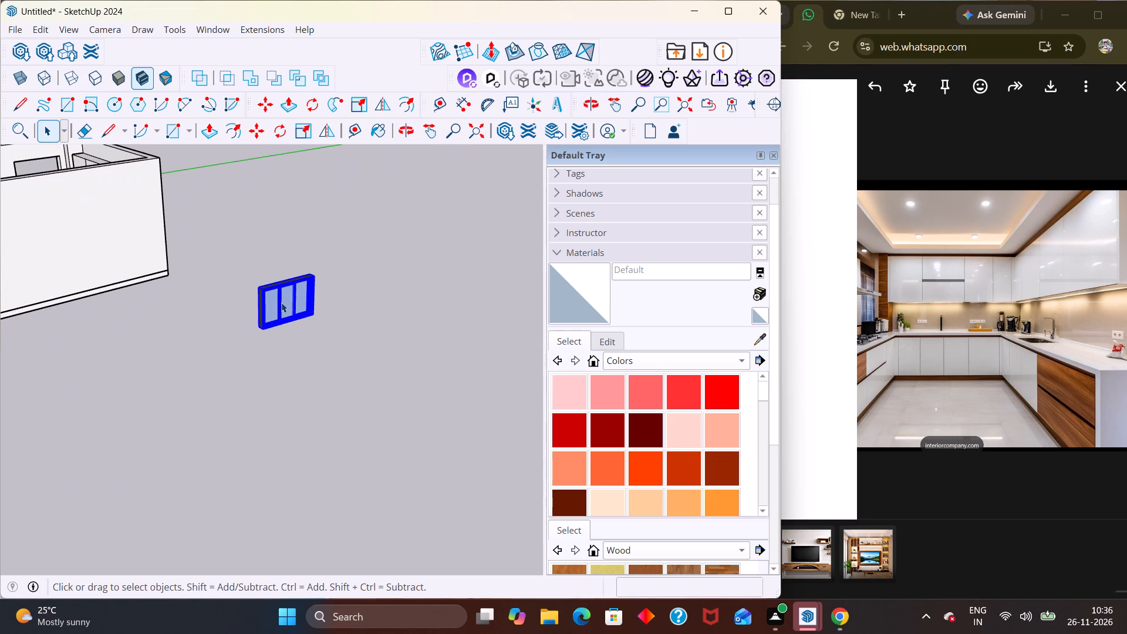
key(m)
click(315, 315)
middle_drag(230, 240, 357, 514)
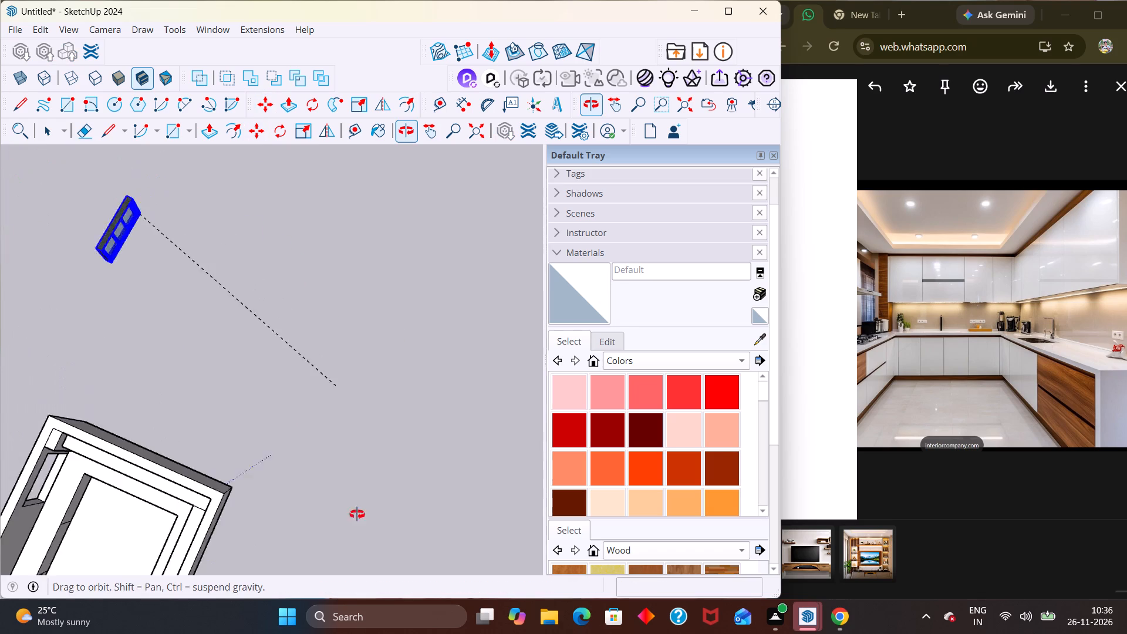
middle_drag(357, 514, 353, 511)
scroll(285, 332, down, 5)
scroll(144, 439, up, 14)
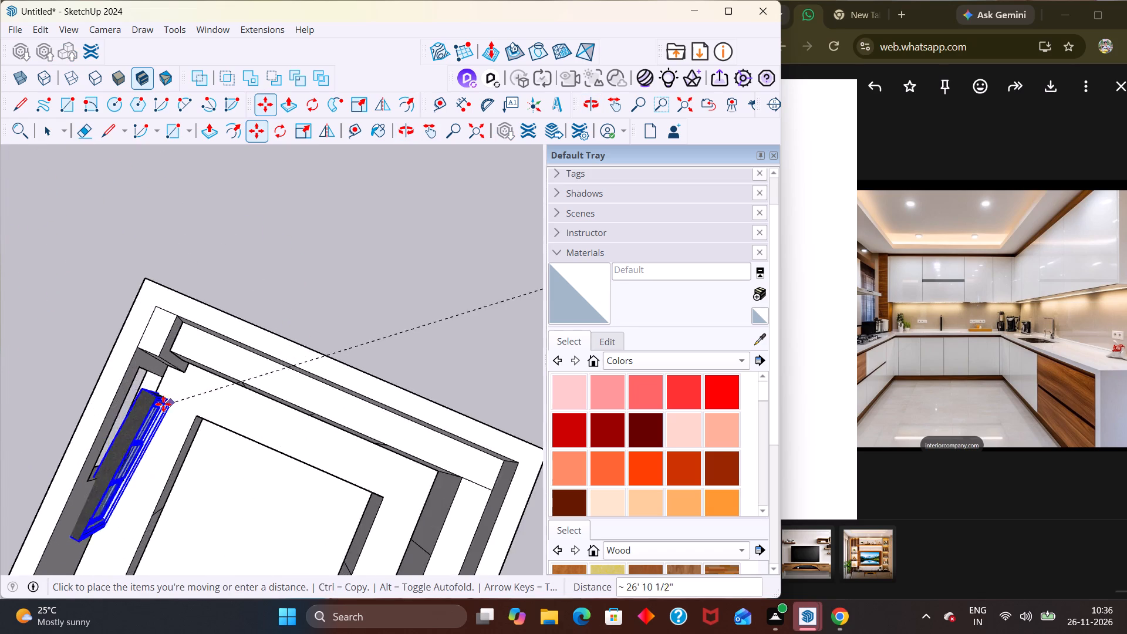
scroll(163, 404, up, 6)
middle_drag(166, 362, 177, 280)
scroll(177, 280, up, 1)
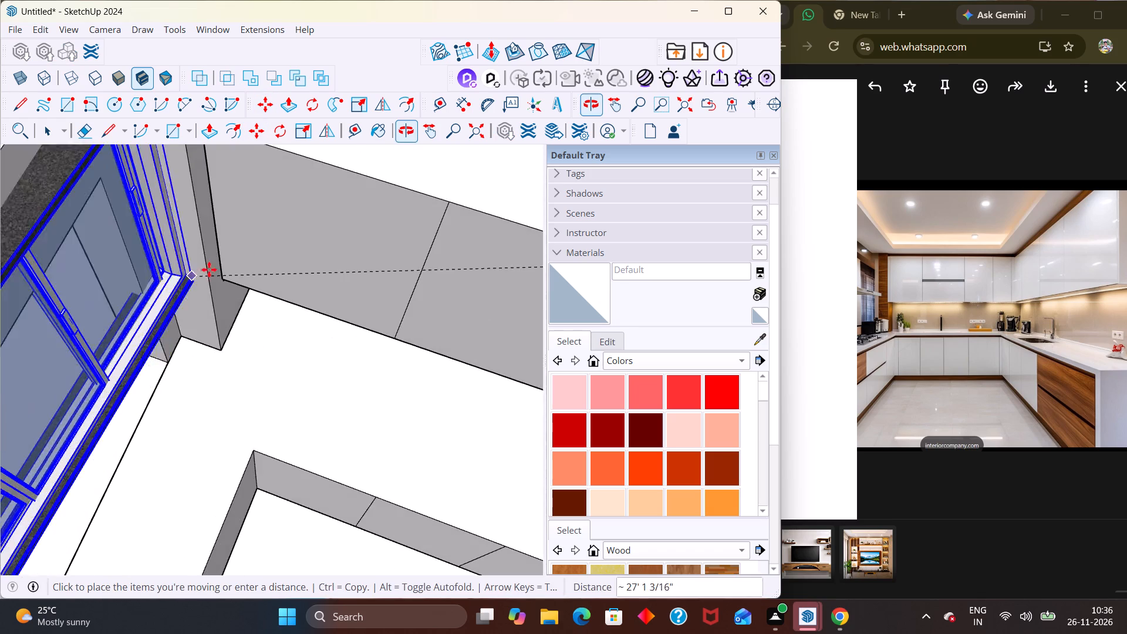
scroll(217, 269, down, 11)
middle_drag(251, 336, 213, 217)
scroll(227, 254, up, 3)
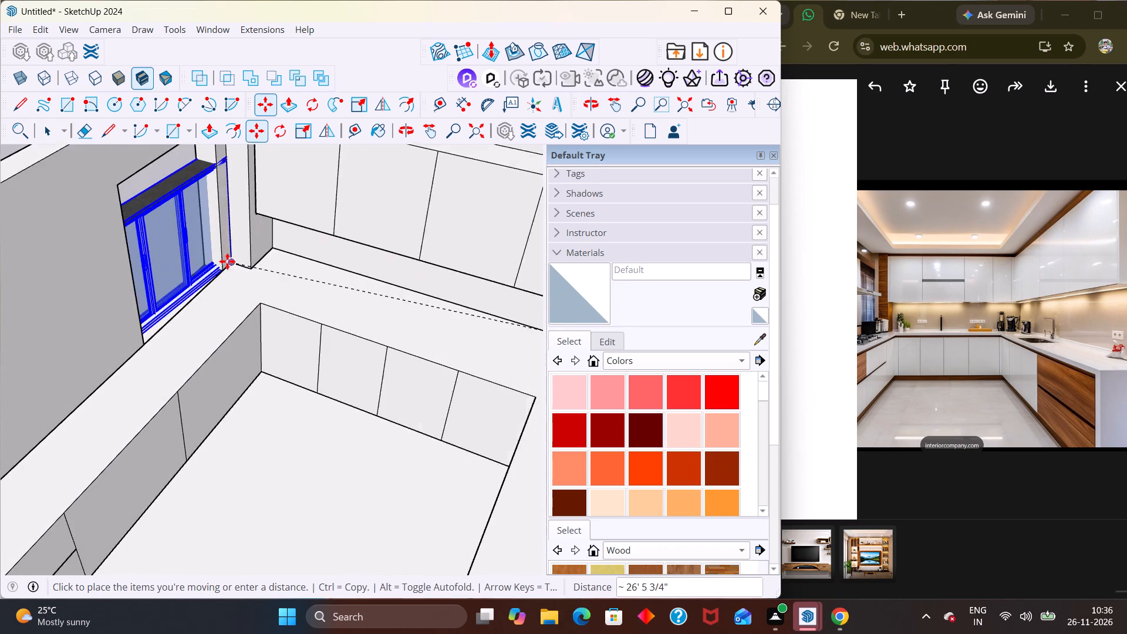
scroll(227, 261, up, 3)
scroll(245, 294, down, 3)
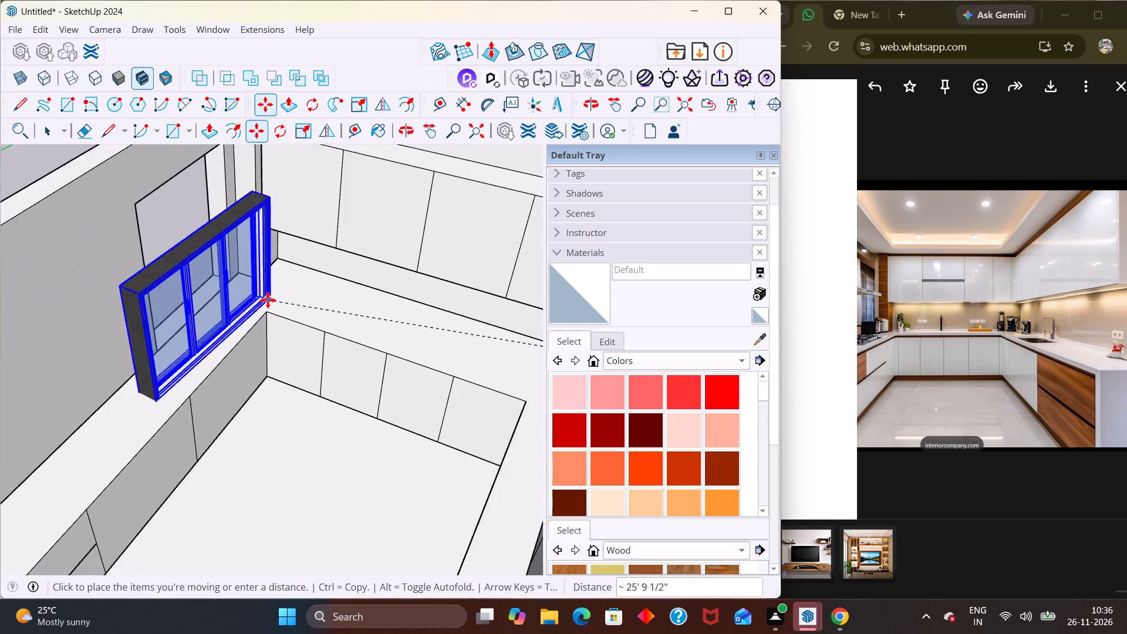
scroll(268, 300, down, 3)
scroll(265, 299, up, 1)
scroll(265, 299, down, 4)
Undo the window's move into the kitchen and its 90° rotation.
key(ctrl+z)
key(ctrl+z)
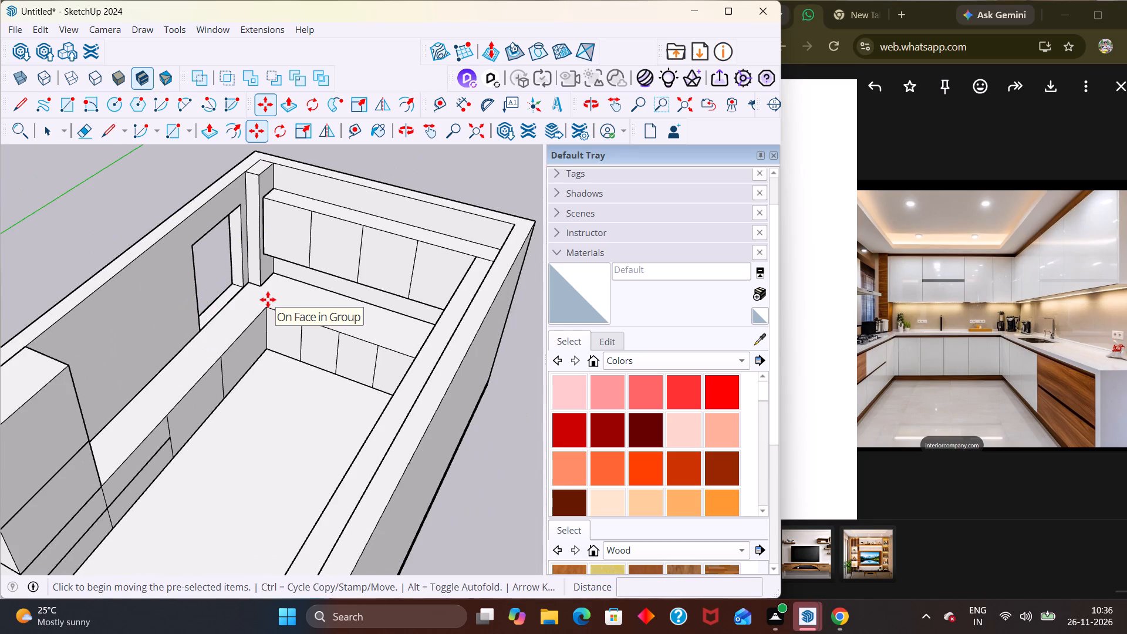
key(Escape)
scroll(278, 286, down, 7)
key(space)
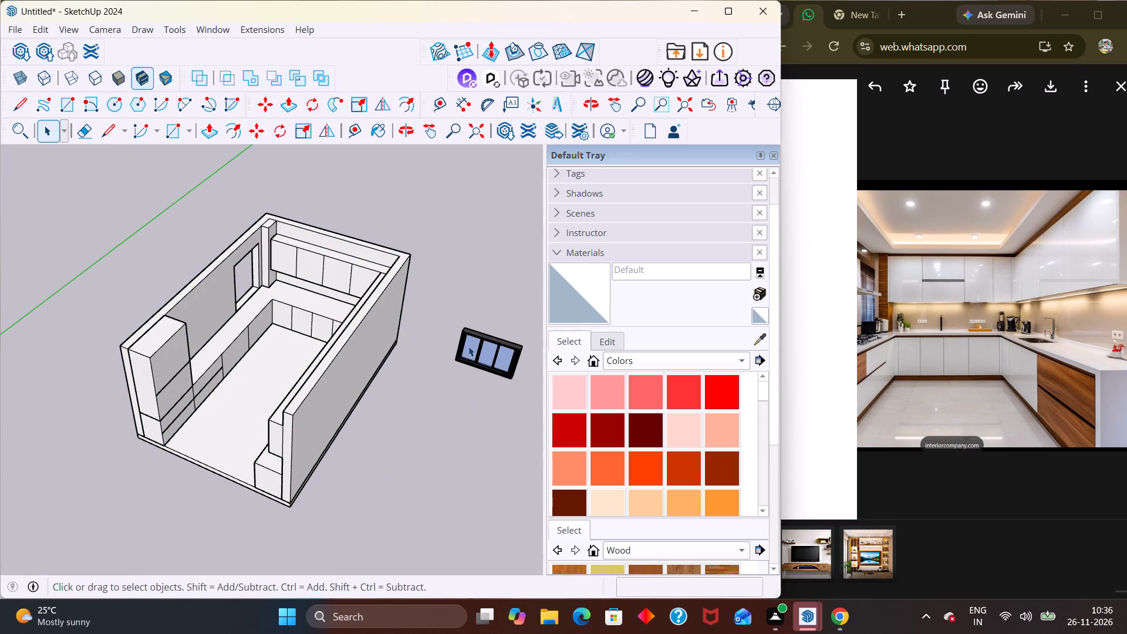
Select the window outside the kitchen and examine its orientation against the kitchen walls from several sides.
click(468, 346)
scroll(454, 346, up, 5)
middle_drag(421, 369, 215, 365)
scroll(236, 347, down, 6)
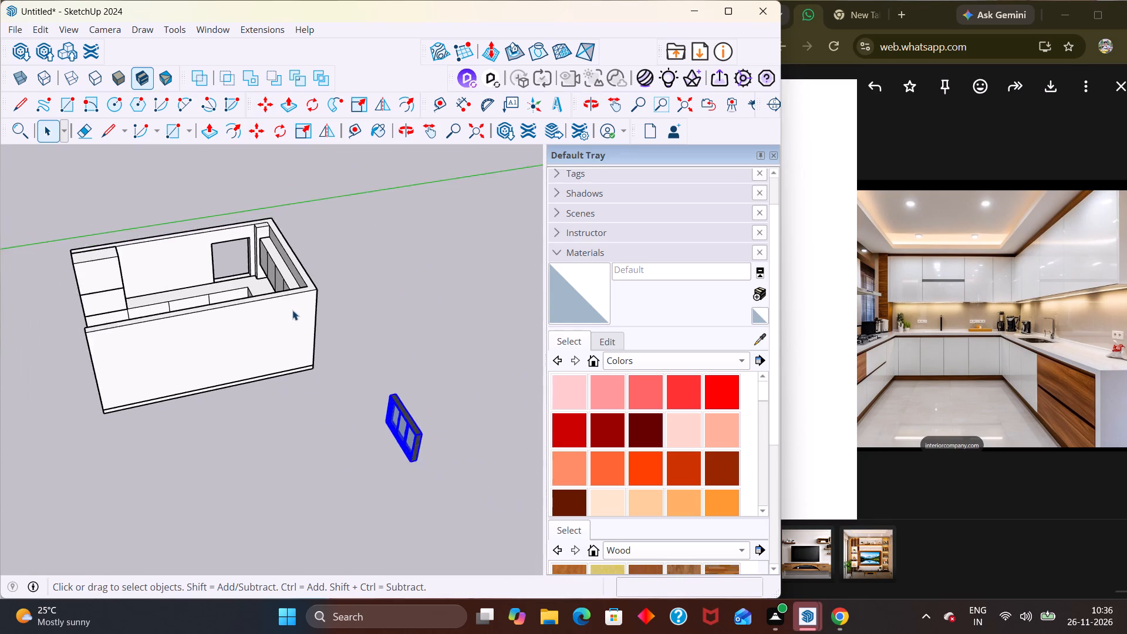
scroll(292, 310, down, 5)
middle_drag(373, 363, 183, 333)
scroll(277, 429, up, 8)
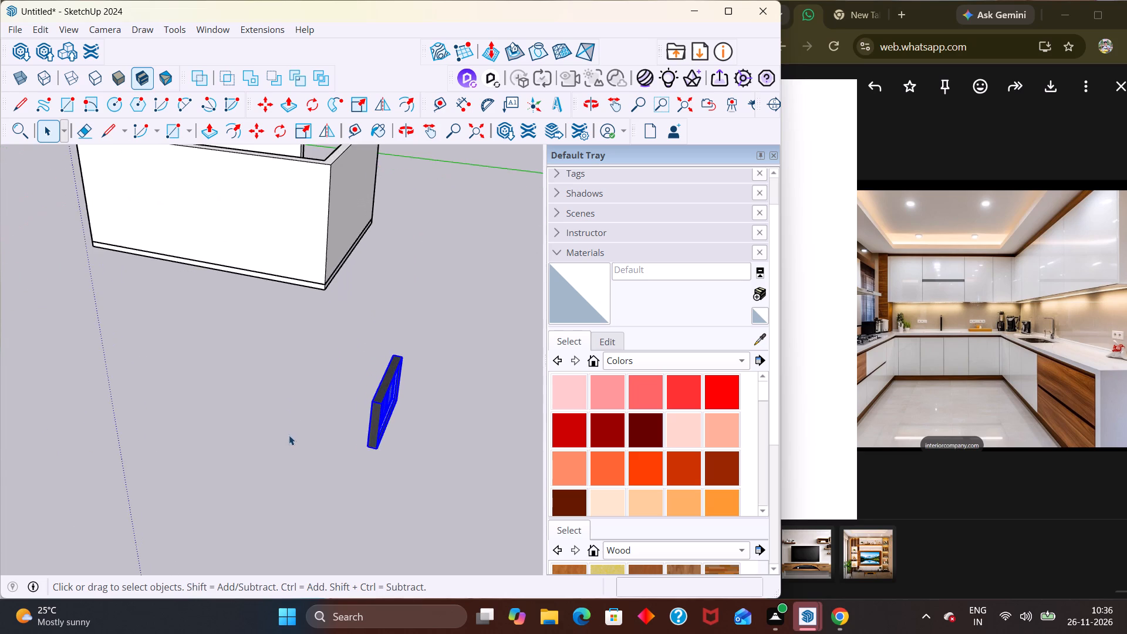
middle_drag(365, 431, 134, 330)
scroll(134, 330, up, 3)
middle_drag(155, 358, 280, 391)
scroll(160, 363, up, 1)
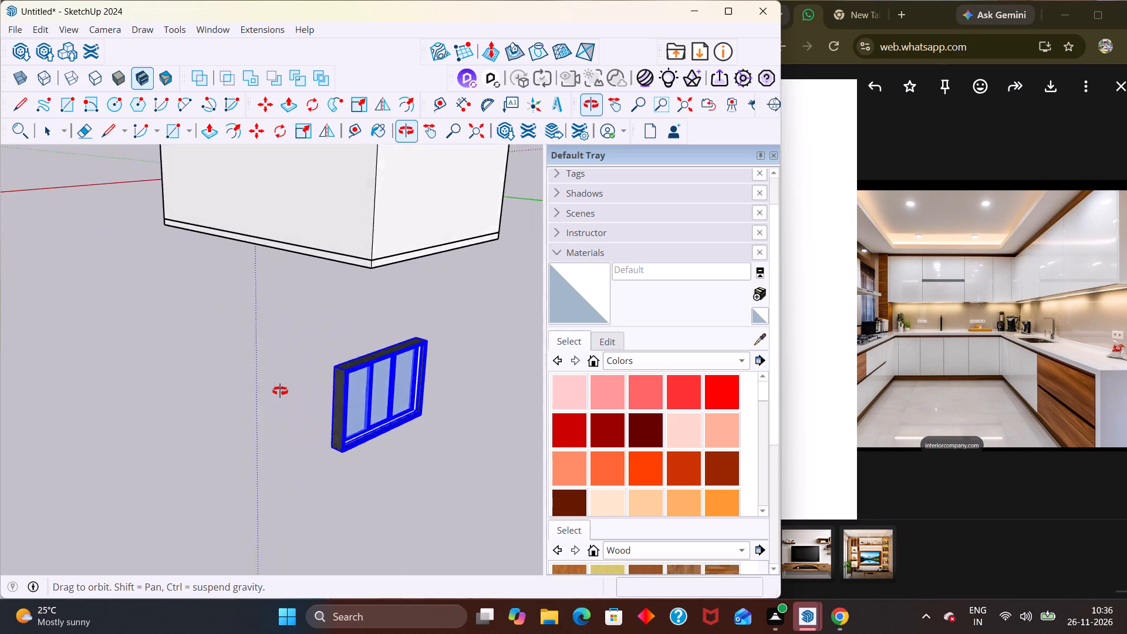
middle_drag(280, 391, 319, 373)
scroll(313, 386, down, 9)
middle_drag(348, 352, 506, 418)
scroll(355, 331, up, 4)
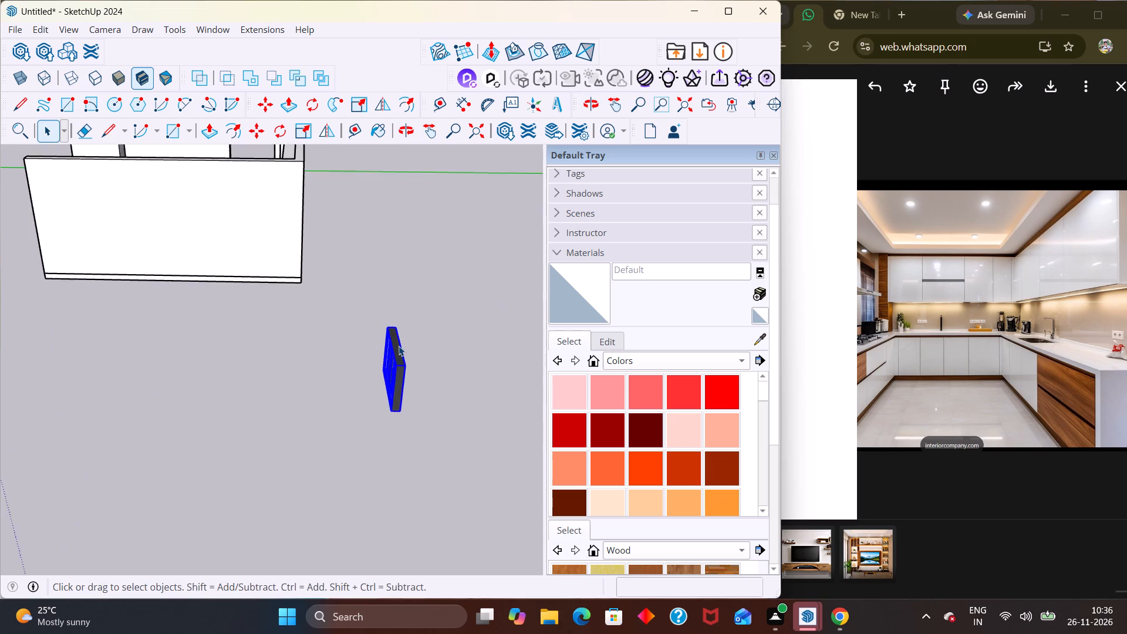
scroll(388, 355, up, 1)
middle_drag(366, 372, 376, 408)
scroll(376, 403, up, 1)
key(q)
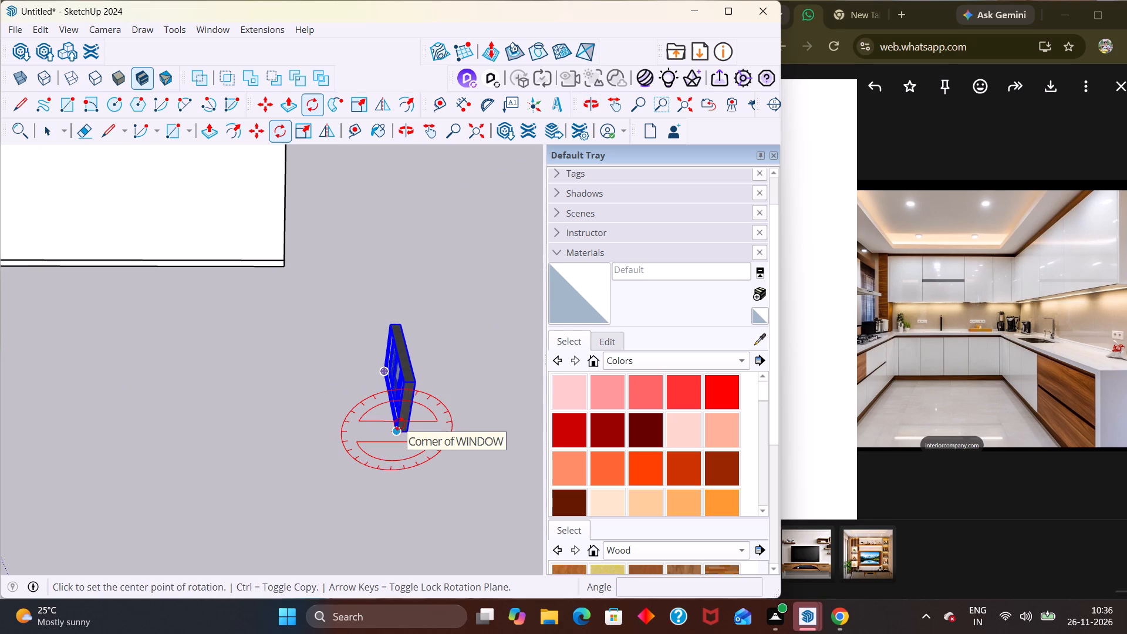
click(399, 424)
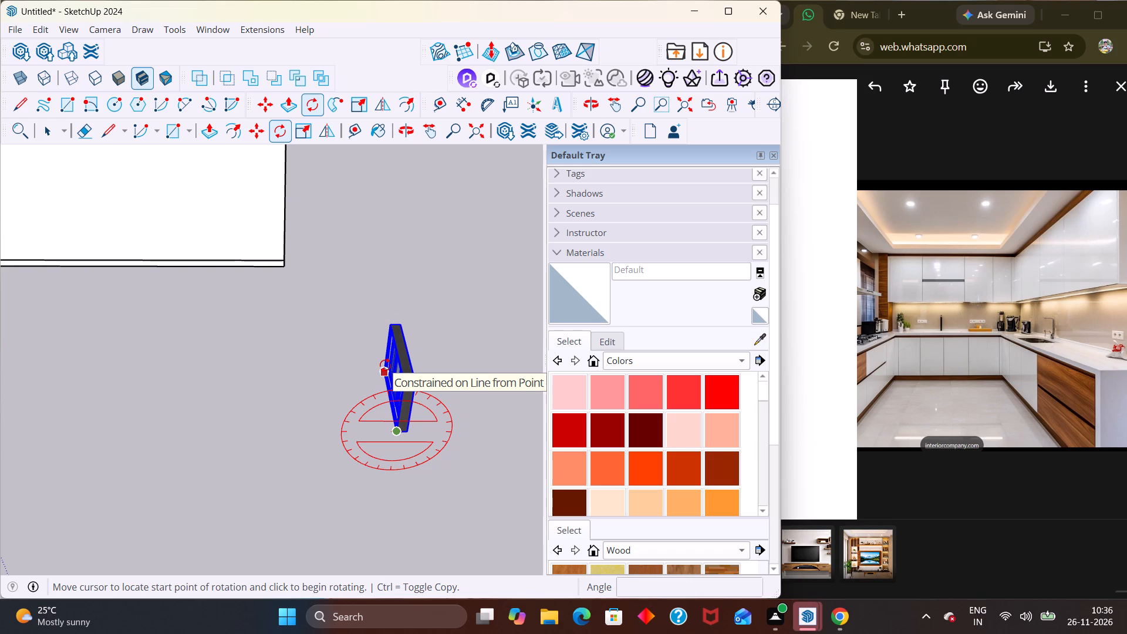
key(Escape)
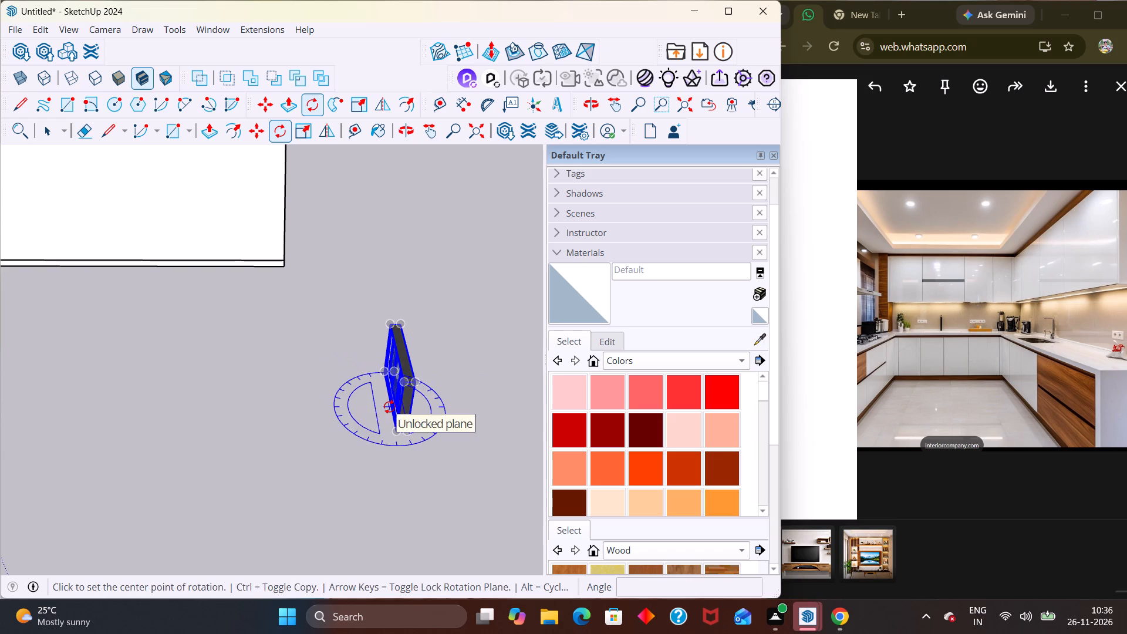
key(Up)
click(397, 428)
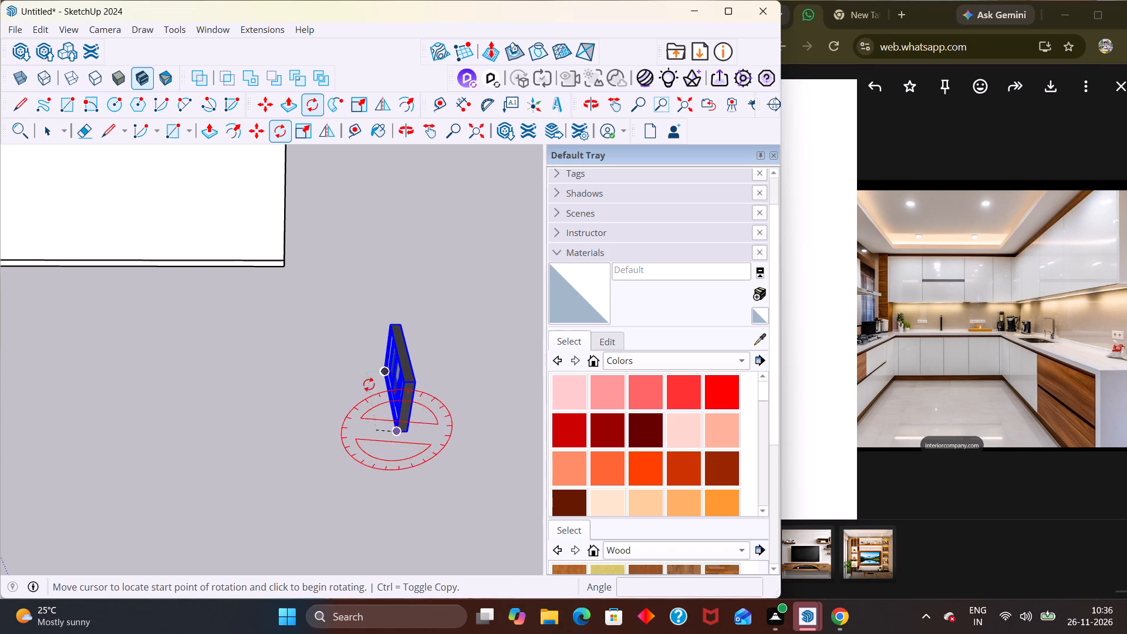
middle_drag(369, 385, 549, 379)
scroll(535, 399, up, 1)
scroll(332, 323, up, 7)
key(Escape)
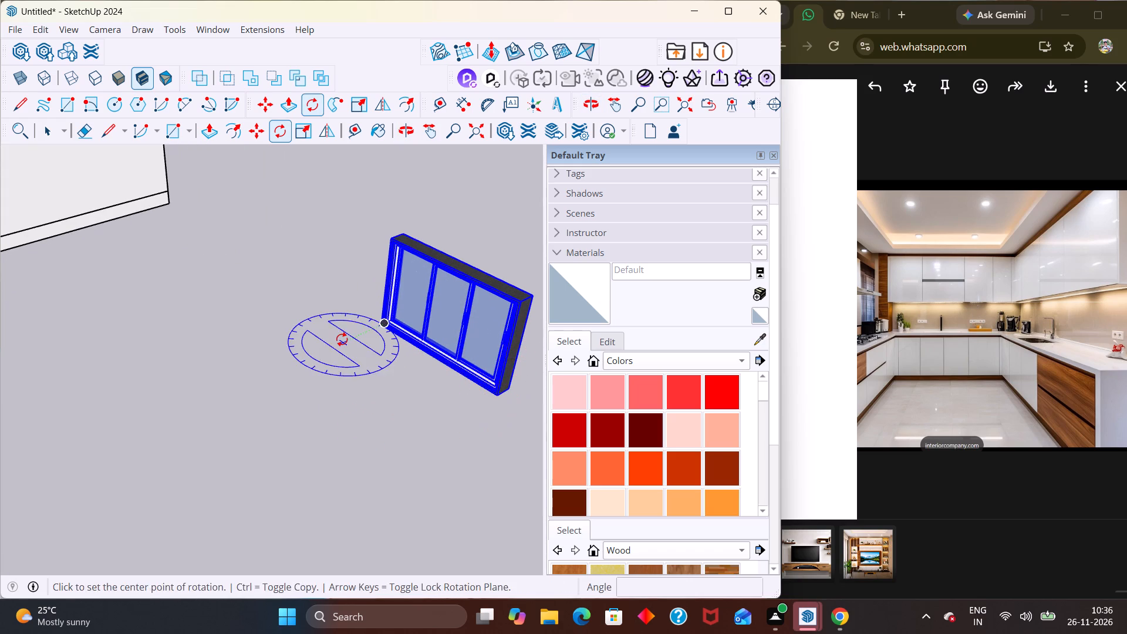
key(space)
Rotate the window about 90° around the vertical axis from the lower corner opposite its origin, aligning it with the green axis.
scroll(326, 350, down, 2)
scroll(320, 355, up, 2)
scroll(320, 355, down, 1)
key(q)
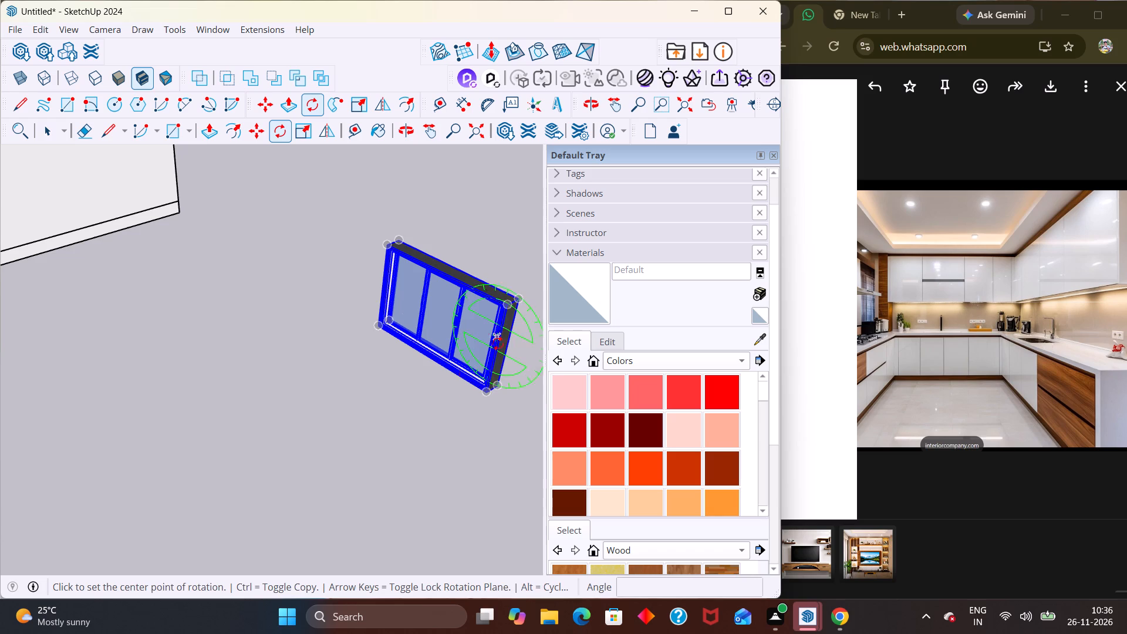
key(Up)
click(486, 390)
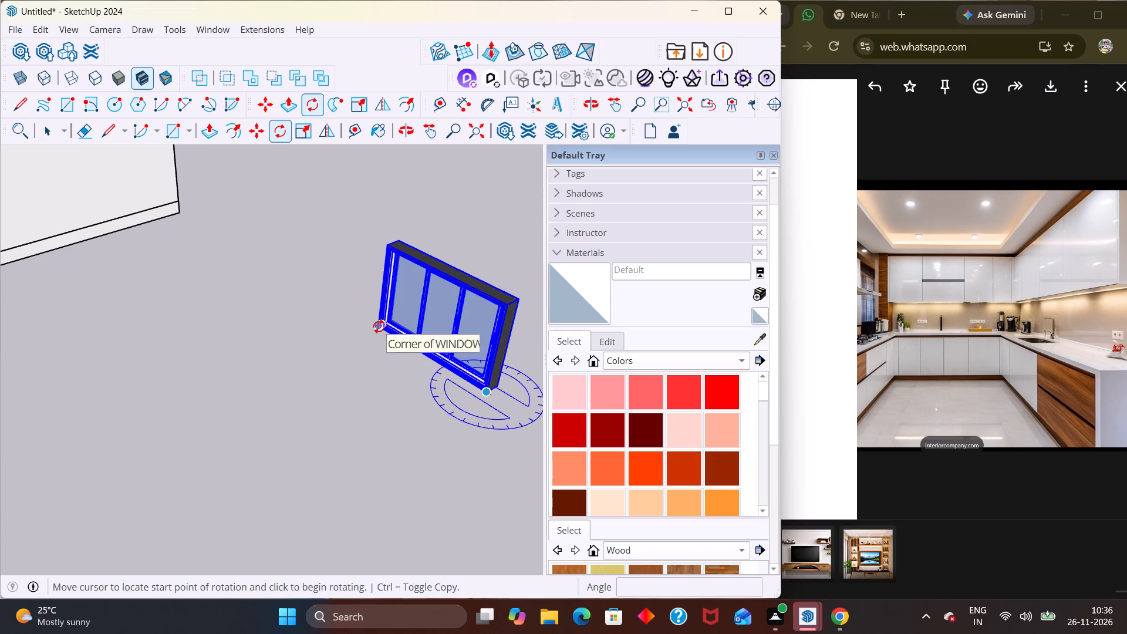
click(377, 325)
scroll(402, 299, down, 9)
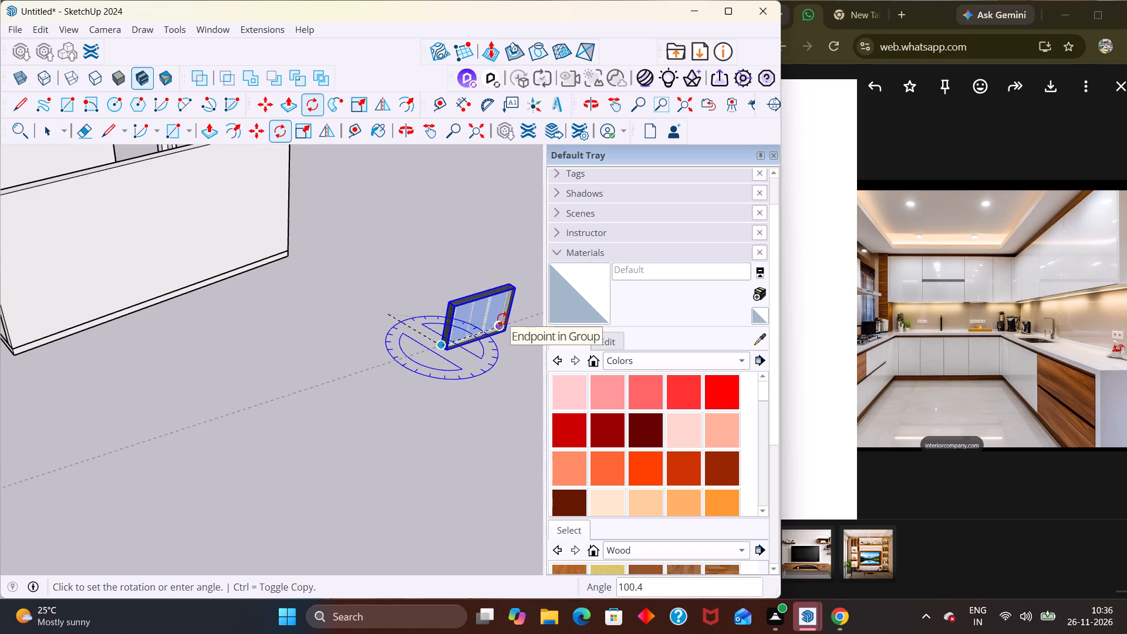
click(343, 397)
Move the rotated window by its lower corner to the lower corner of the opening in the kitchen's side wall, beside the pillar.
middle_drag(411, 397, 287, 357)
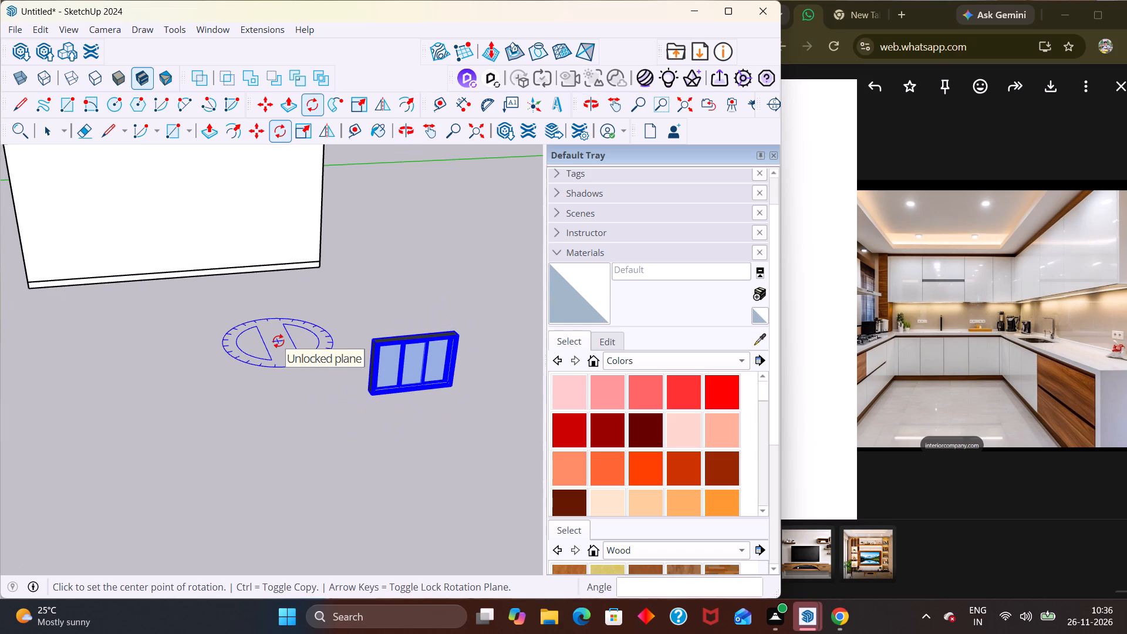
key(m)
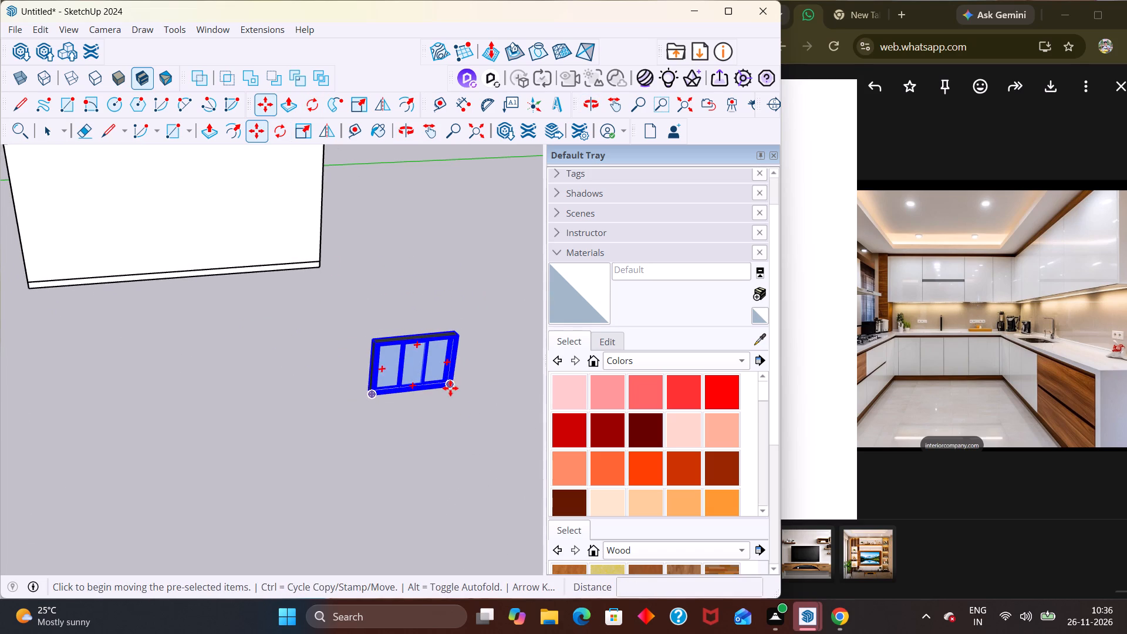
click(451, 387)
scroll(388, 332, down, 5)
scroll(326, 178, up, 6)
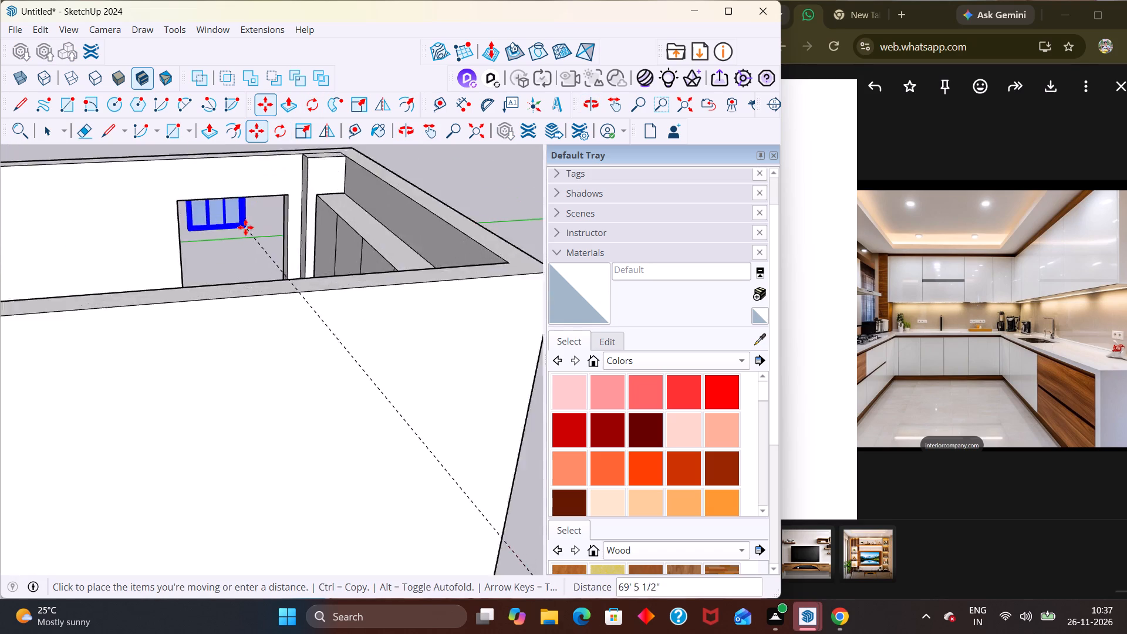
scroll(245, 227, up, 7)
scroll(286, 281, down, 11)
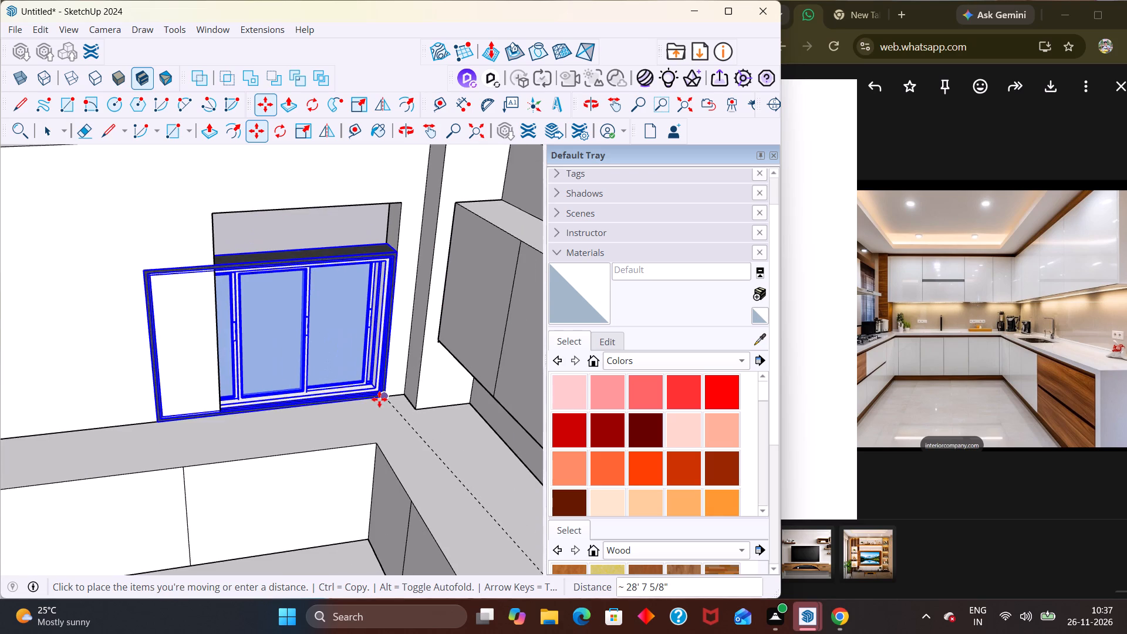
click(382, 400)
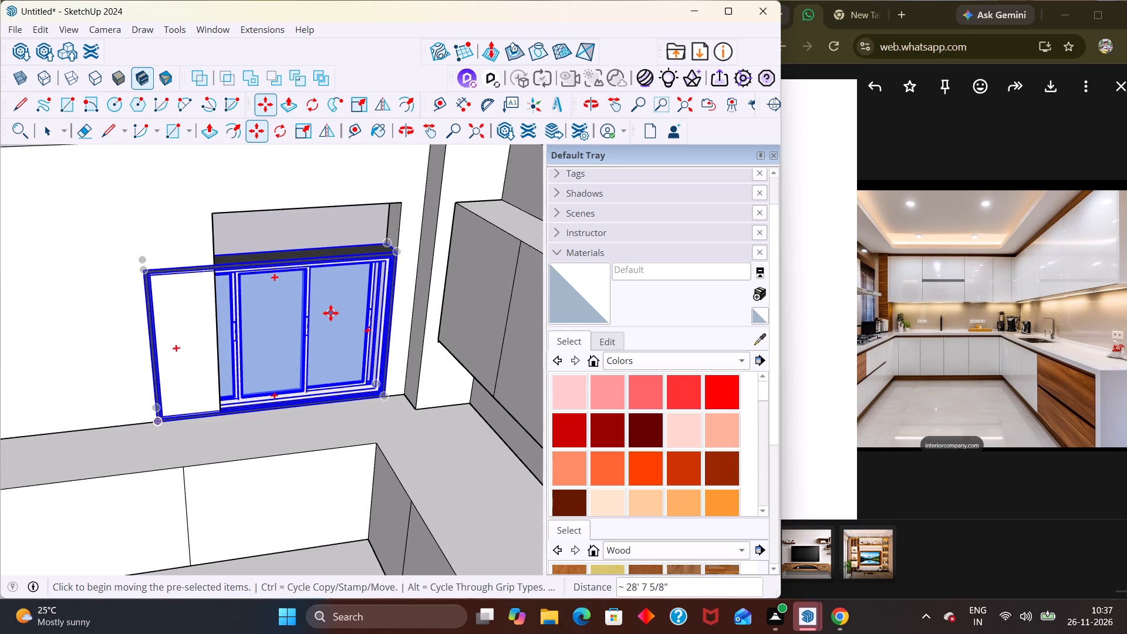
Scale the window about 1.30 vertically to the opening's top edge, and narrow it horizontally to the opening's far side edge.
key(s)
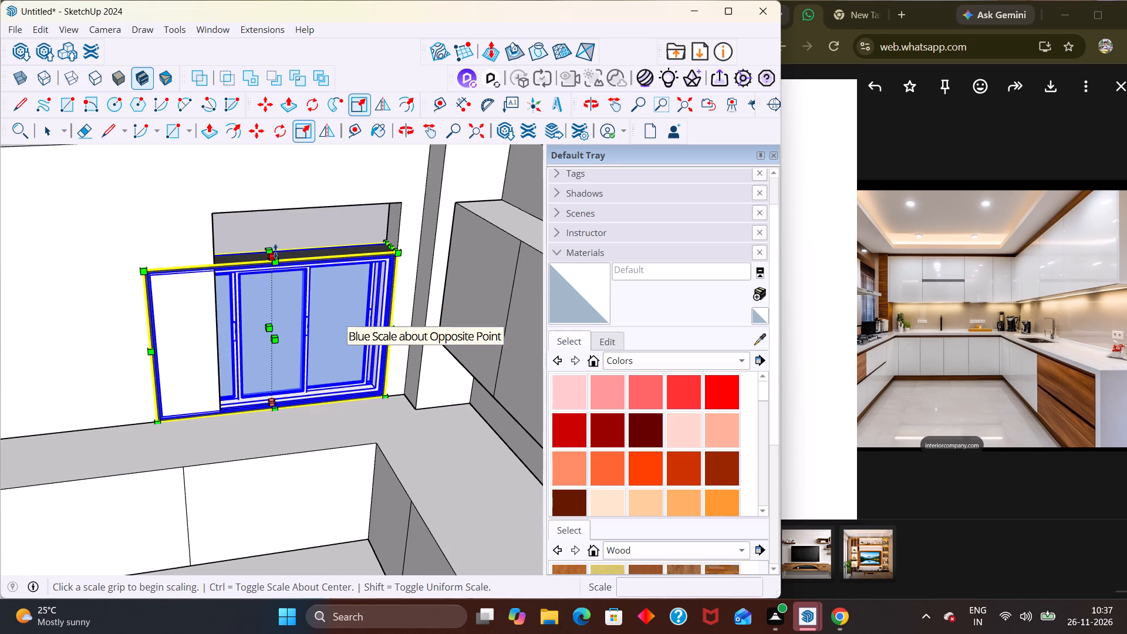
click(275, 251)
click(272, 211)
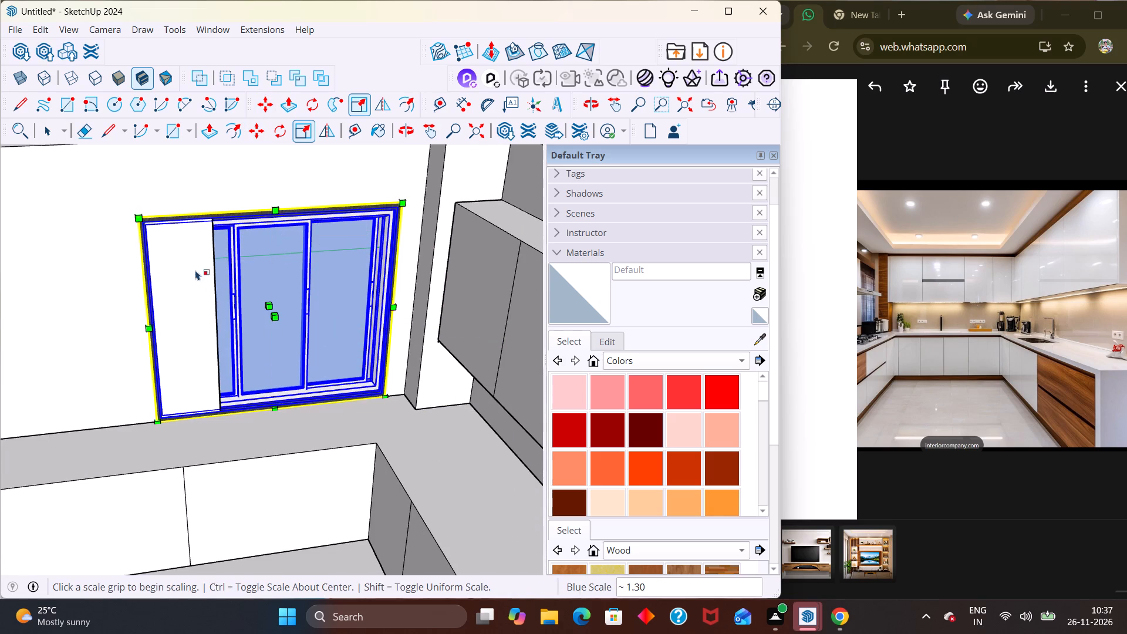
click(150, 315)
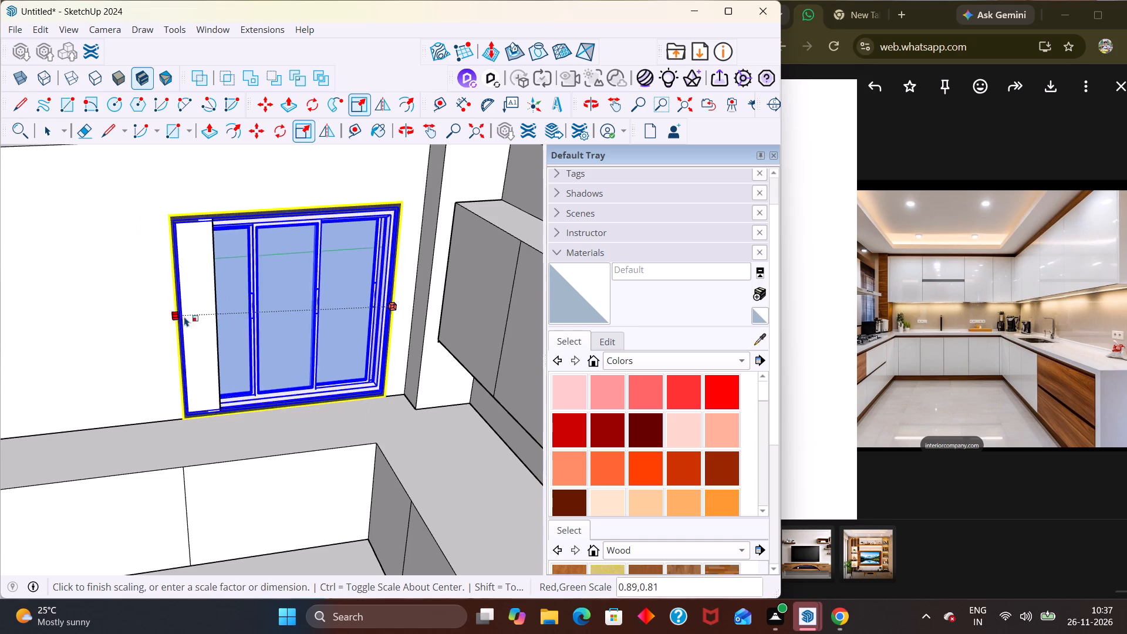
click(215, 315)
scroll(221, 264, down, 9)
key(space)
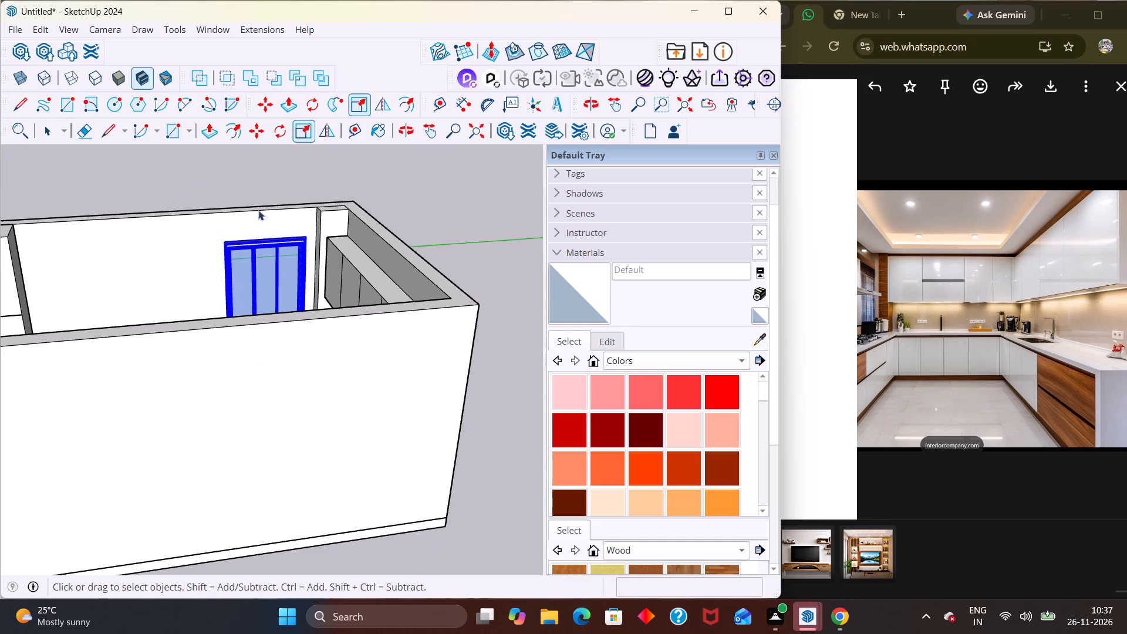
click(259, 192)
Examine the scaled window's fit in the side wall opening from inside and outside the kitchen.
middle_drag(268, 268, 380, 271)
middle_drag(231, 341, 211, 257)
scroll(217, 296, up, 2)
middle_drag(223, 277, 265, 387)
scroll(257, 350, down, 1)
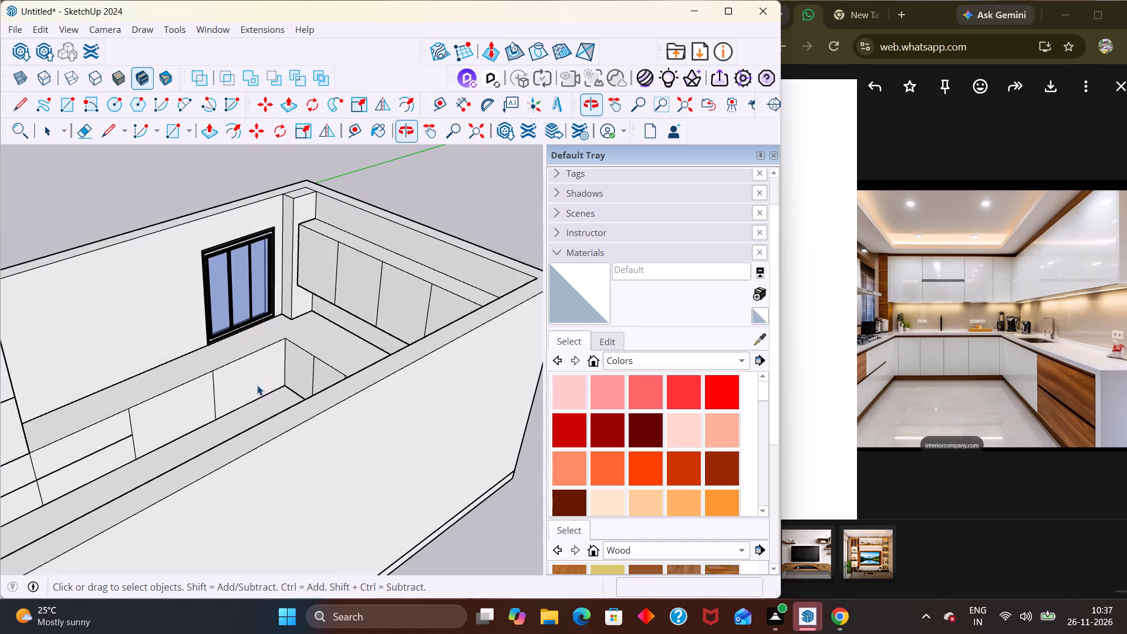
scroll(251, 372, down, 3)
scroll(205, 316, up, 3)
scroll(205, 316, down, 1)
scroll(205, 316, up, 6)
middle_drag(227, 313, 188, 263)
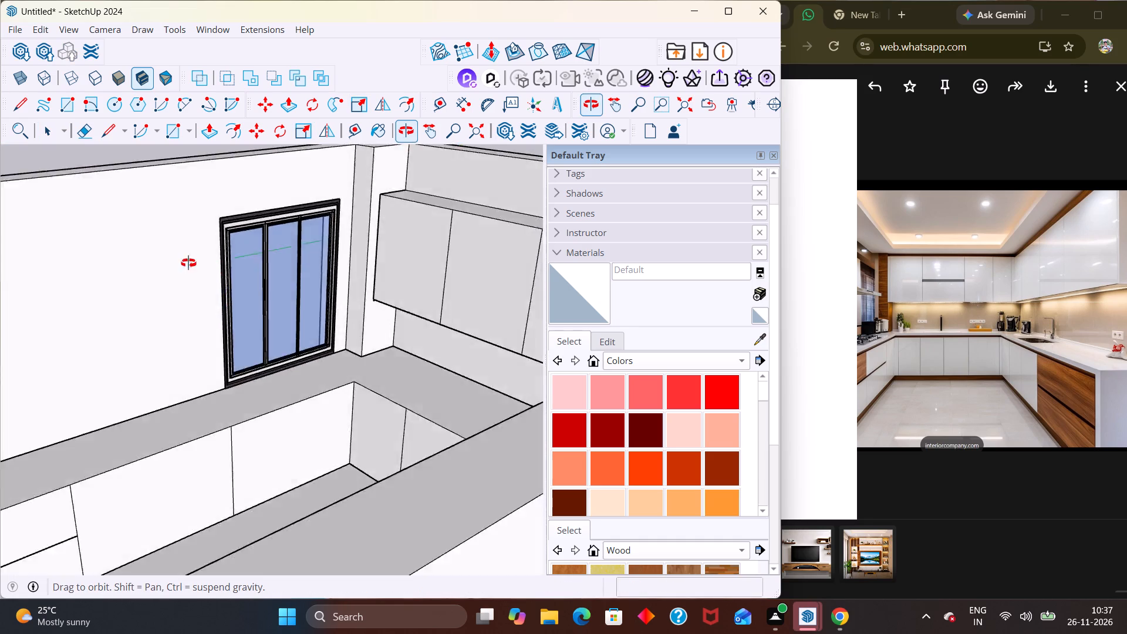
middle_drag(188, 263, 419, 261)
scroll(399, 257, down, 10)
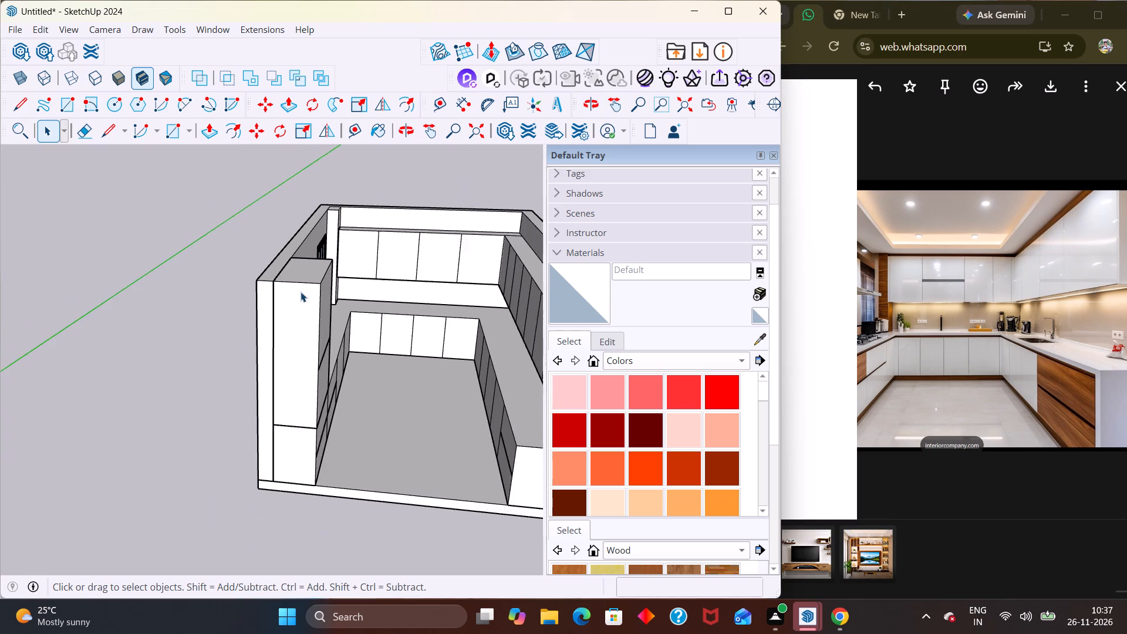
scroll(299, 291, down, 3)
scroll(299, 291, up, 1)
scroll(299, 291, down, 2)
middle_drag(457, 285, 471, 186)
scroll(413, 284, up, 3)
middle_drag(399, 337, 476, 348)
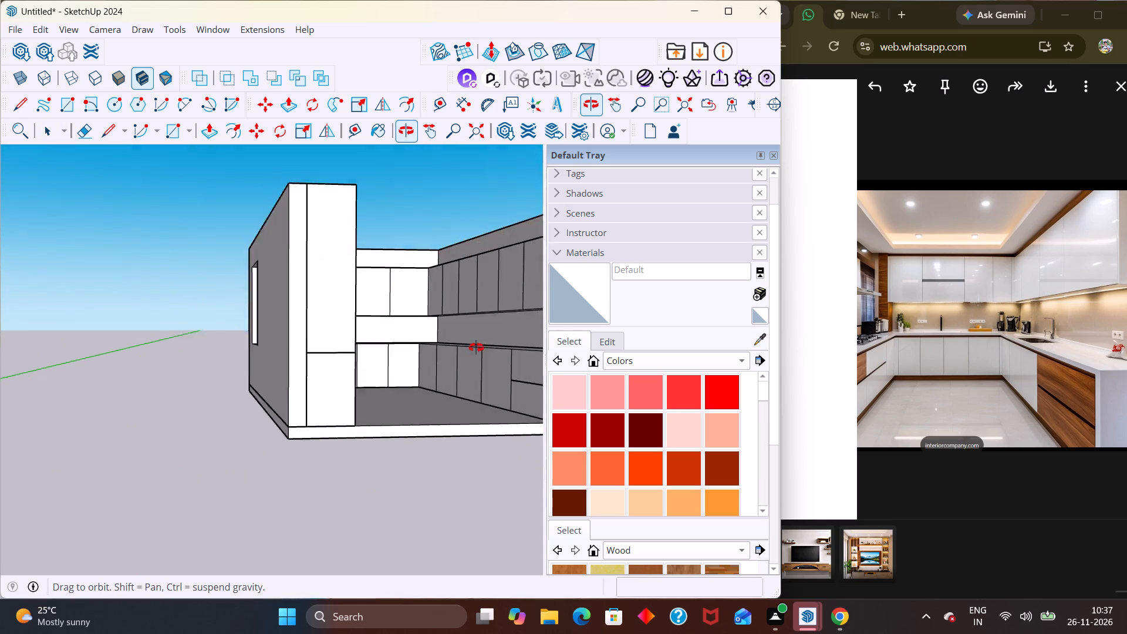
middle_drag(476, 348, 266, 494)
scroll(218, 390, up, 2)
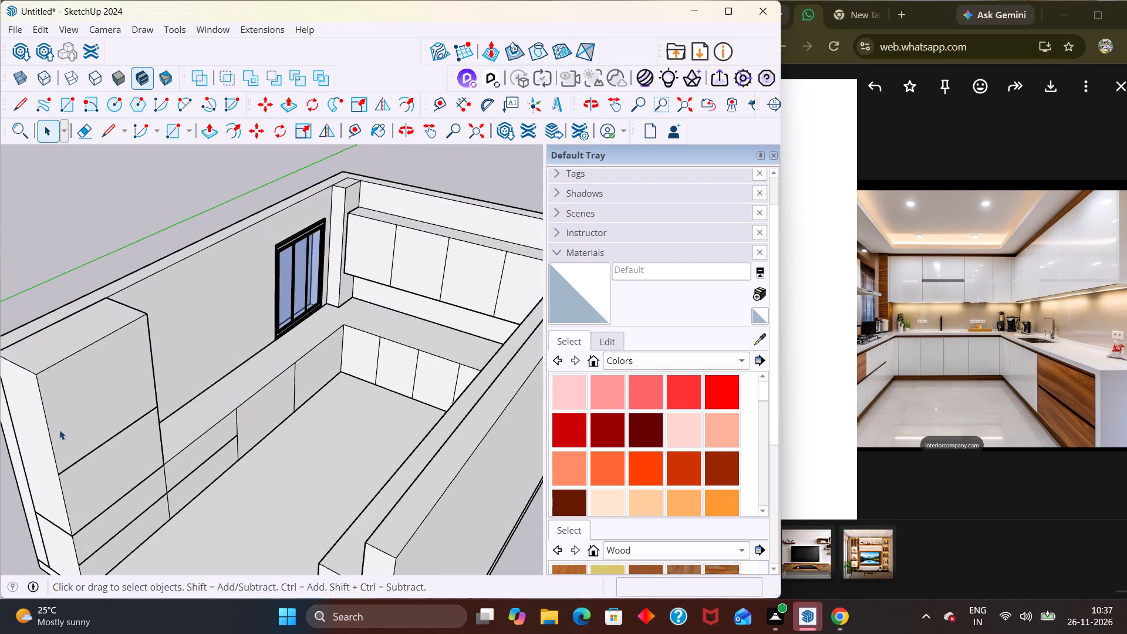
middle_drag(212, 437, 156, 458)
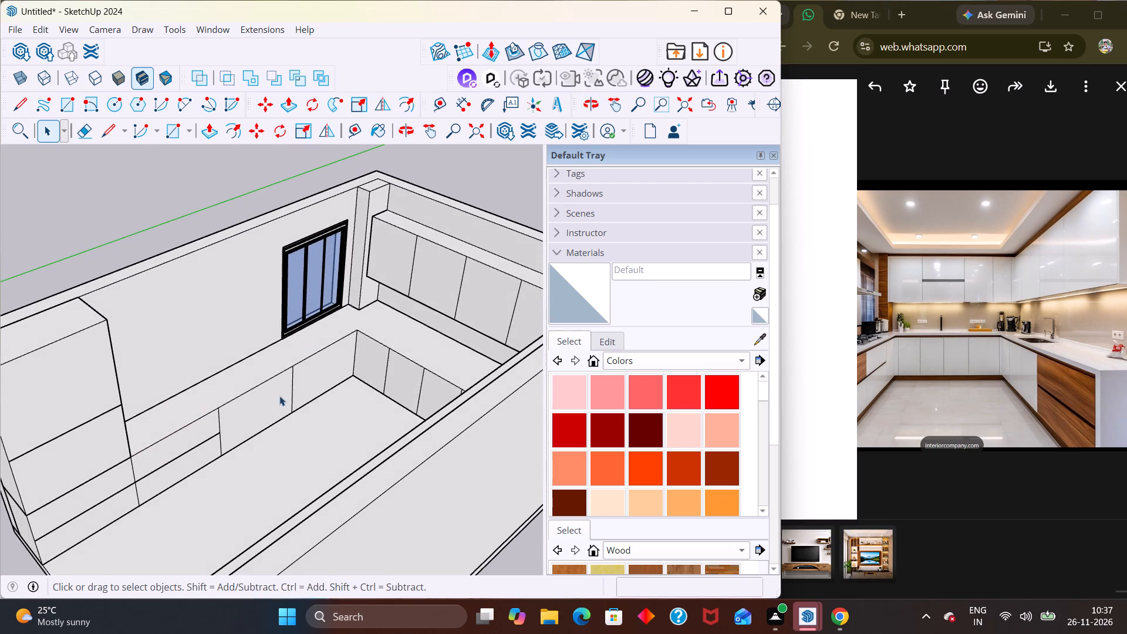
middle_drag(286, 389, 448, 322)
scroll(395, 282, down, 4)
middle_drag(327, 310, 387, 295)
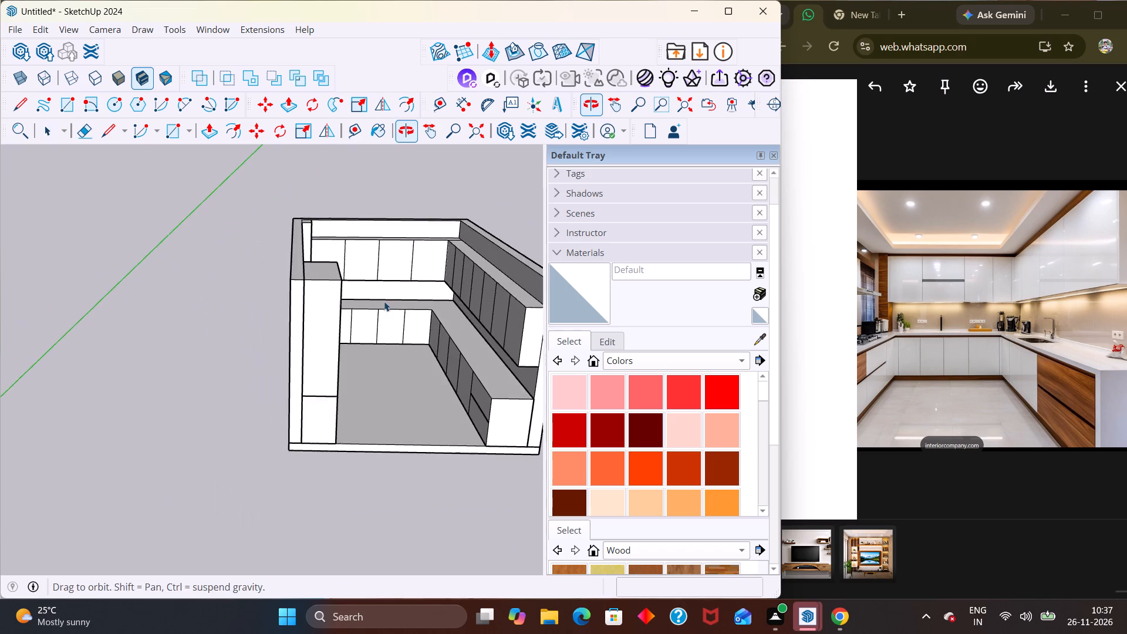
scroll(376, 321, up, 3)
middle_drag(402, 313, 380, 274)
scroll(384, 274, up, 2)
middle_drag(350, 332, 271, 347)
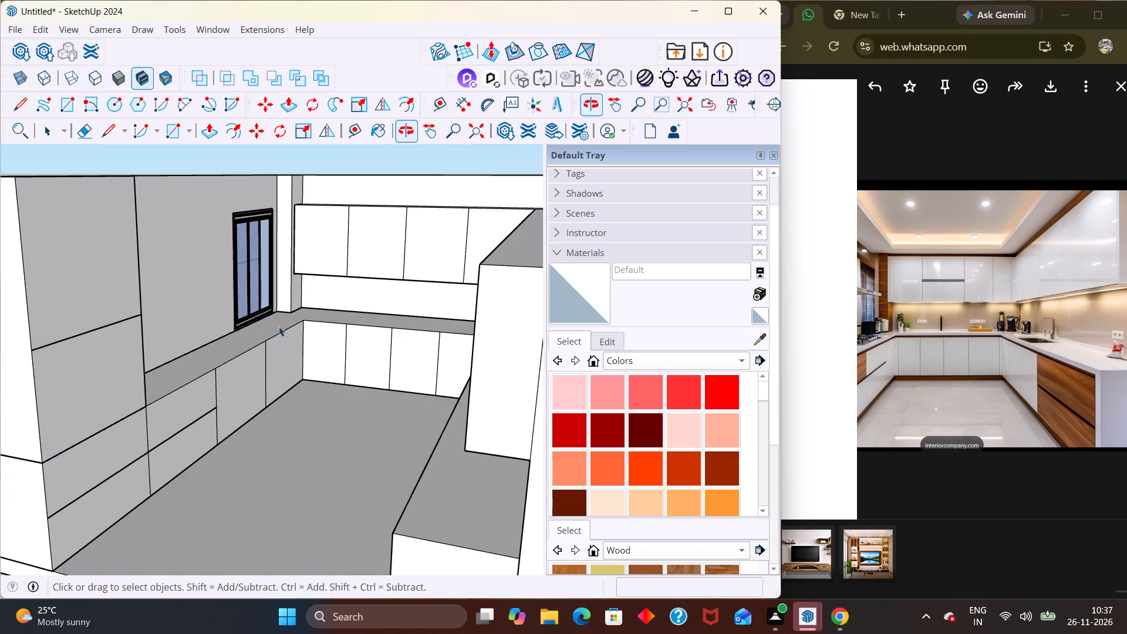
scroll(305, 286, down, 1)
scroll(257, 265, up, 3)
middle_drag(294, 279, 61, 370)
middle_drag(248, 299, 202, 279)
scroll(174, 294, up, 5)
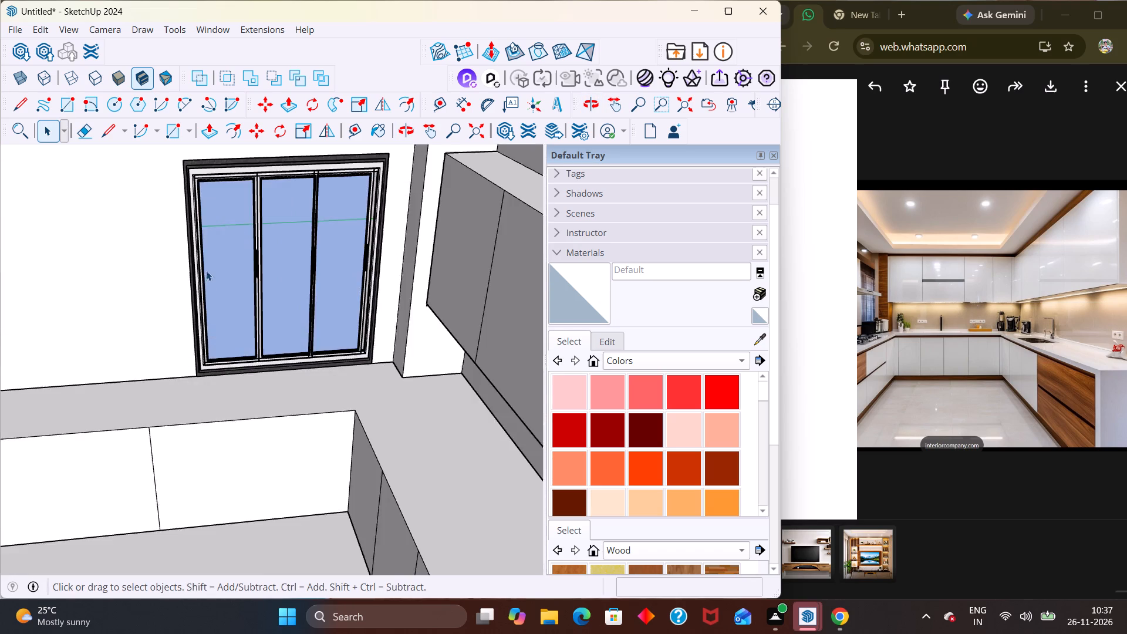
scroll(206, 271, up, 3)
scroll(258, 270, down, 9)
middle_drag(275, 278, 319, 272)
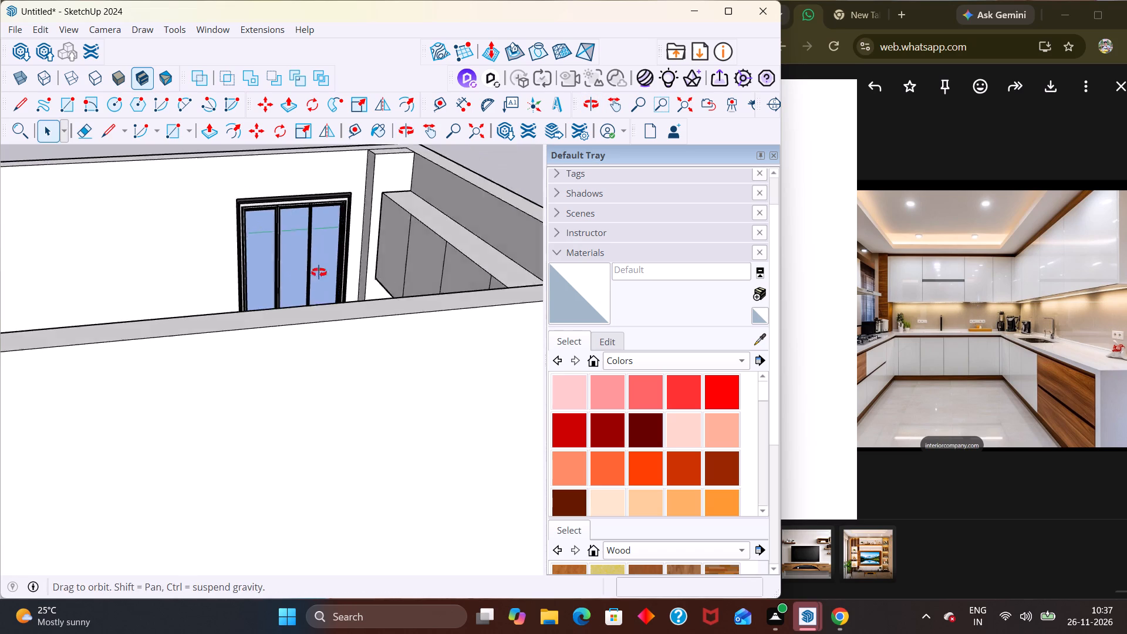
middle_drag(319, 272, 376, 254)
middle_drag(340, 270, 455, 280)
scroll(382, 275, down, 1)
middle_drag(274, 286, 469, 257)
scroll(468, 257, up, 1)
scroll(355, 257, down, 9)
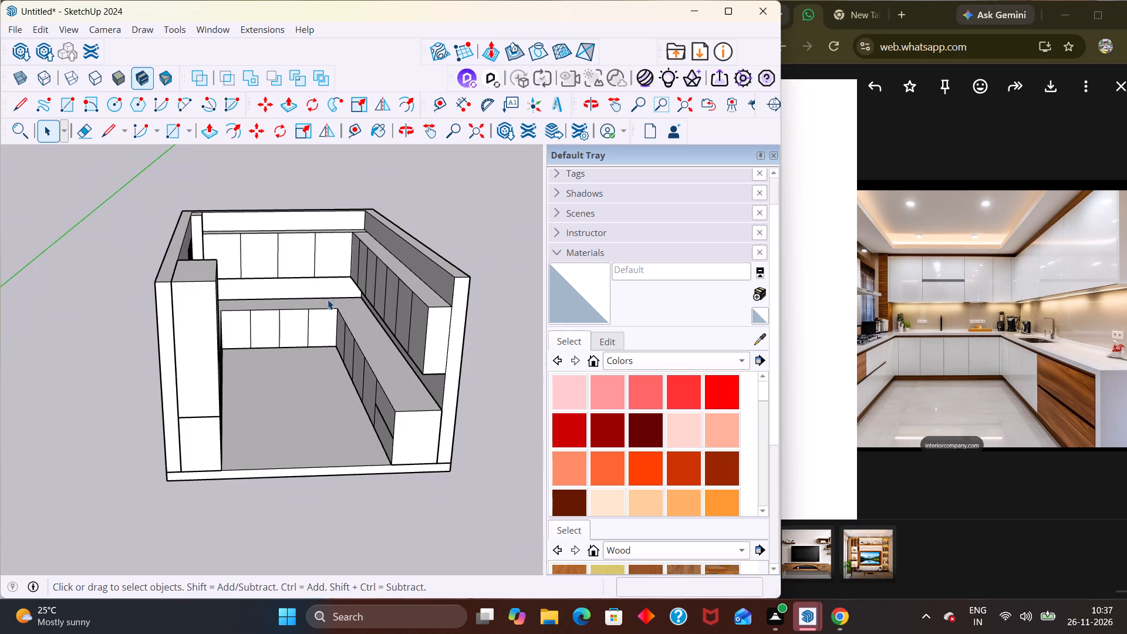
middle_drag(351, 302, 433, 259)
middle_drag(380, 398, 414, 329)
scroll(410, 345, up, 4)
middle_drag(450, 252, 478, 310)
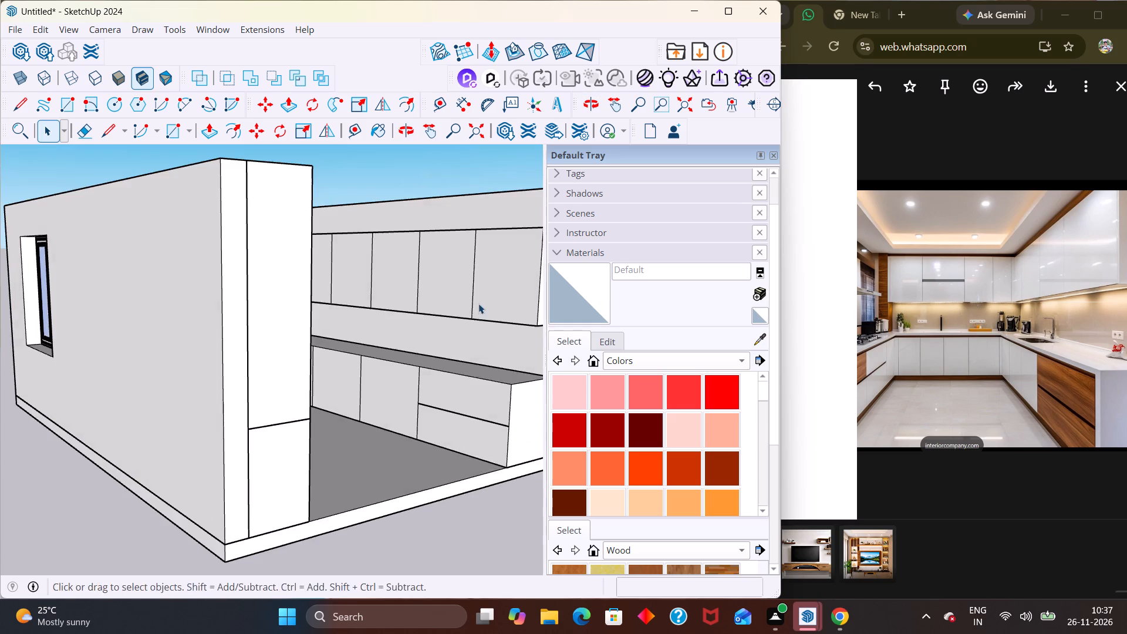
middle_drag(478, 303, 433, 311)
scroll(429, 309, down, 3)
middle_drag(426, 357, 245, 362)
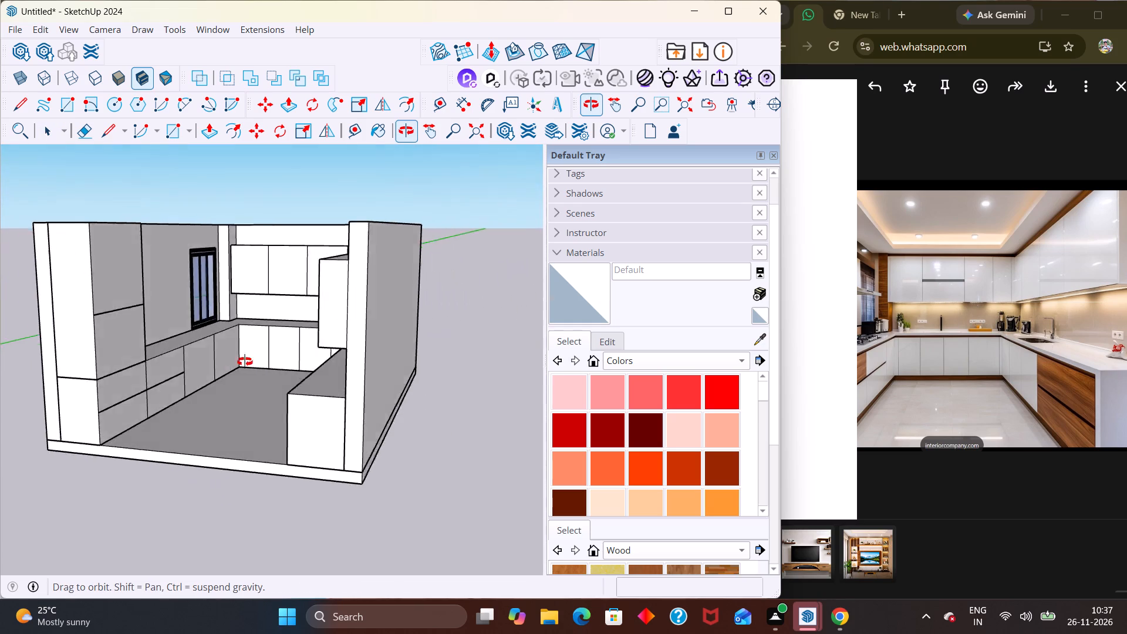
Move the window by its lower outer corner a little over 4 inches outward into the thickness of the side wall.
middle_drag(245, 362, 479, 318)
middle_drag(222, 316, 511, 313)
scroll(142, 312, up, 3)
middle_drag(151, 321, 68, 487)
scroll(75, 428, up, 4)
middle_drag(114, 386, 142, 477)
scroll(147, 486, up, 2)
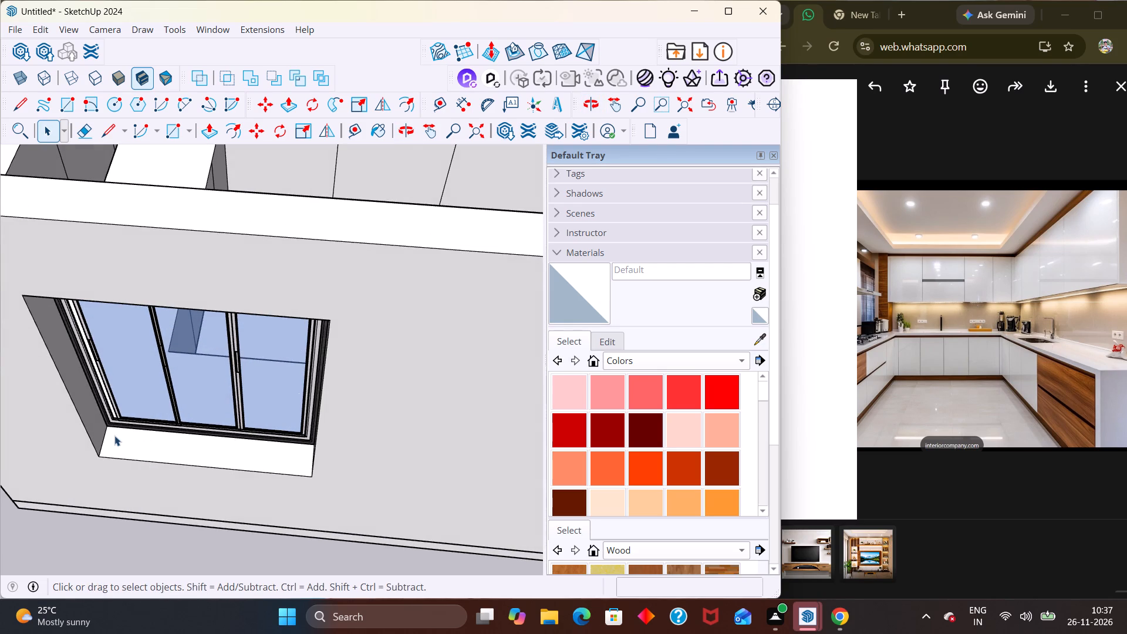
click(115, 424)
key(m)
click(110, 423)
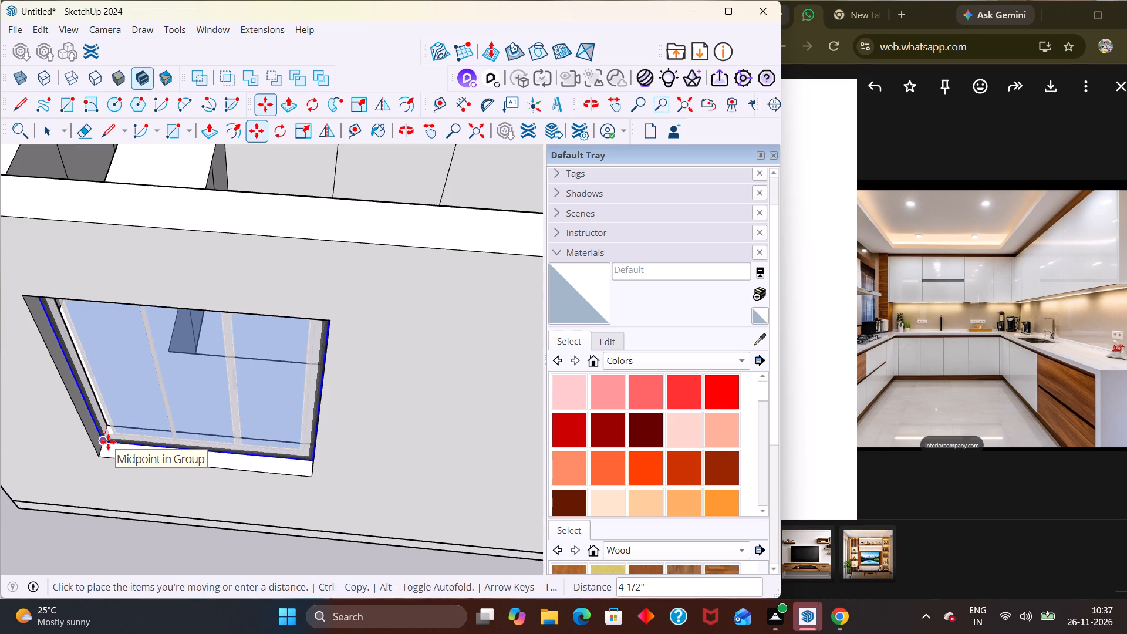
key(Escape)
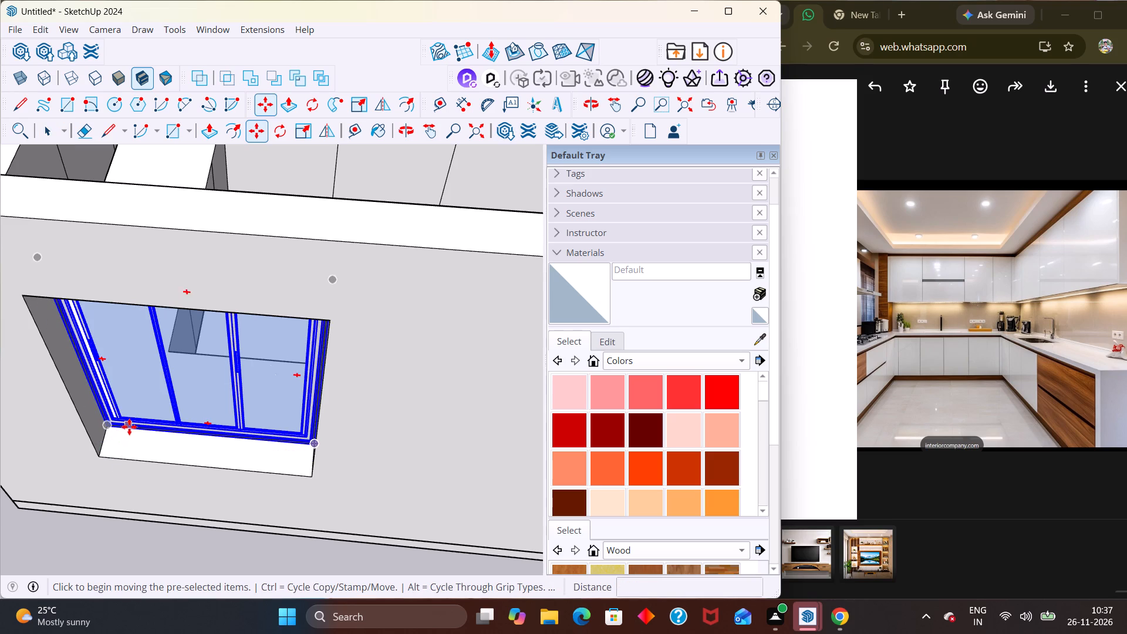
scroll(109, 419, up, 7)
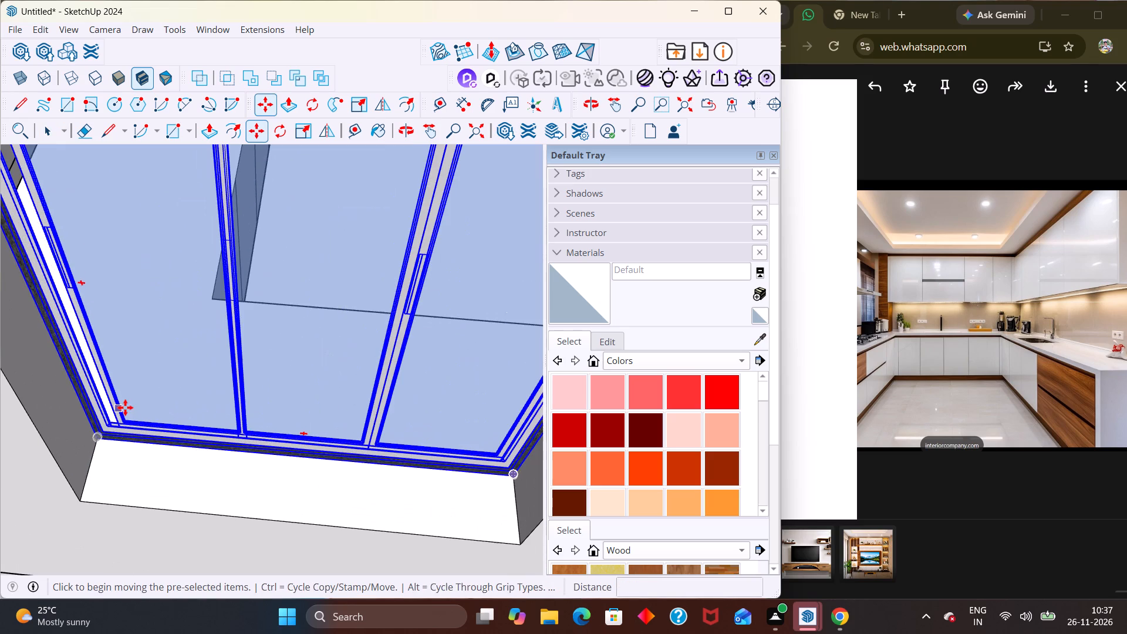
click(97, 439)
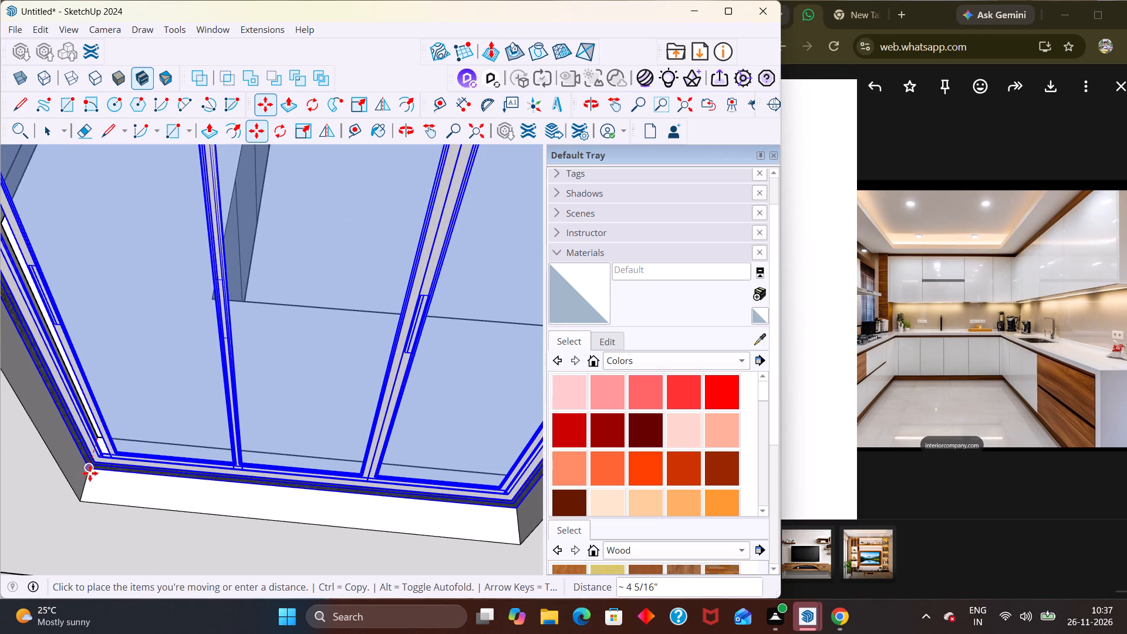
click(86, 475)
scroll(104, 421, down, 9)
scroll(111, 414, up, 1)
scroll(112, 414, down, 9)
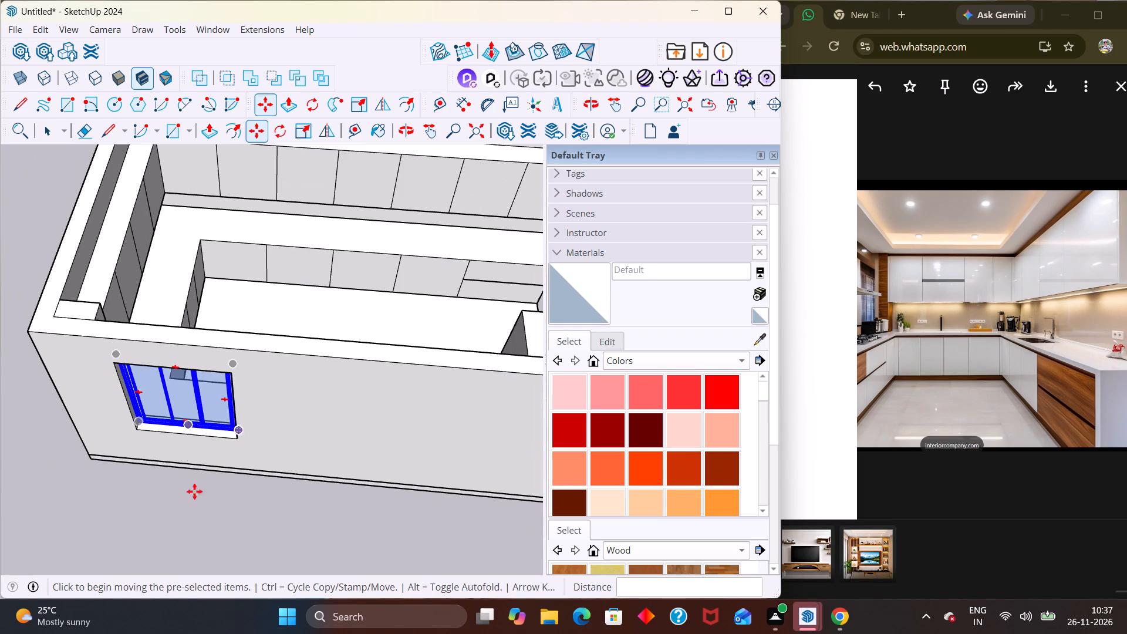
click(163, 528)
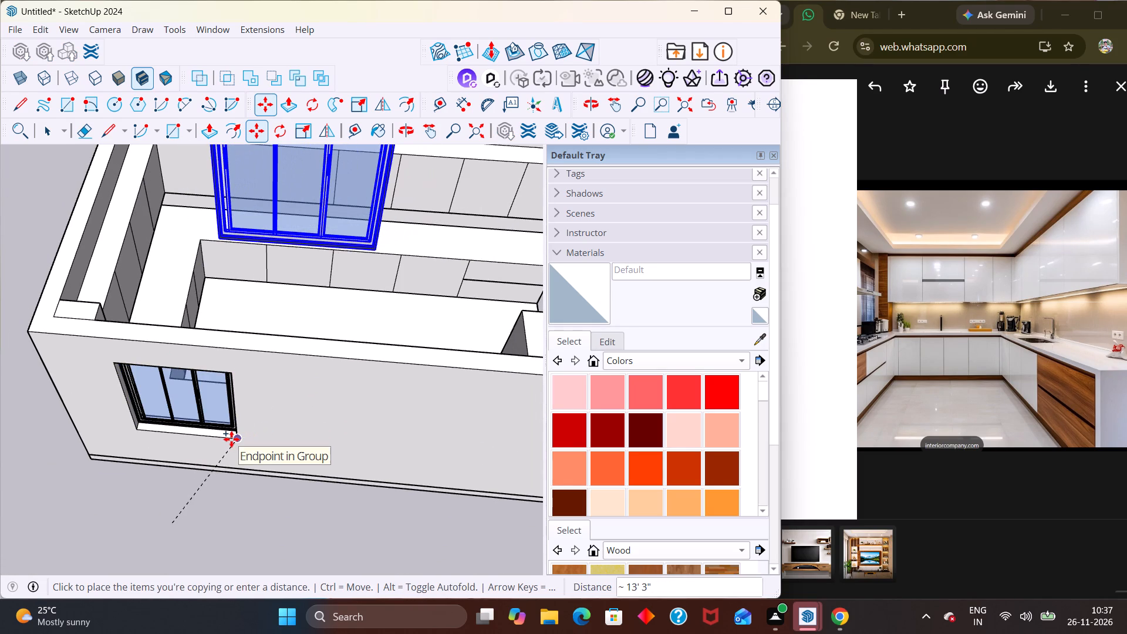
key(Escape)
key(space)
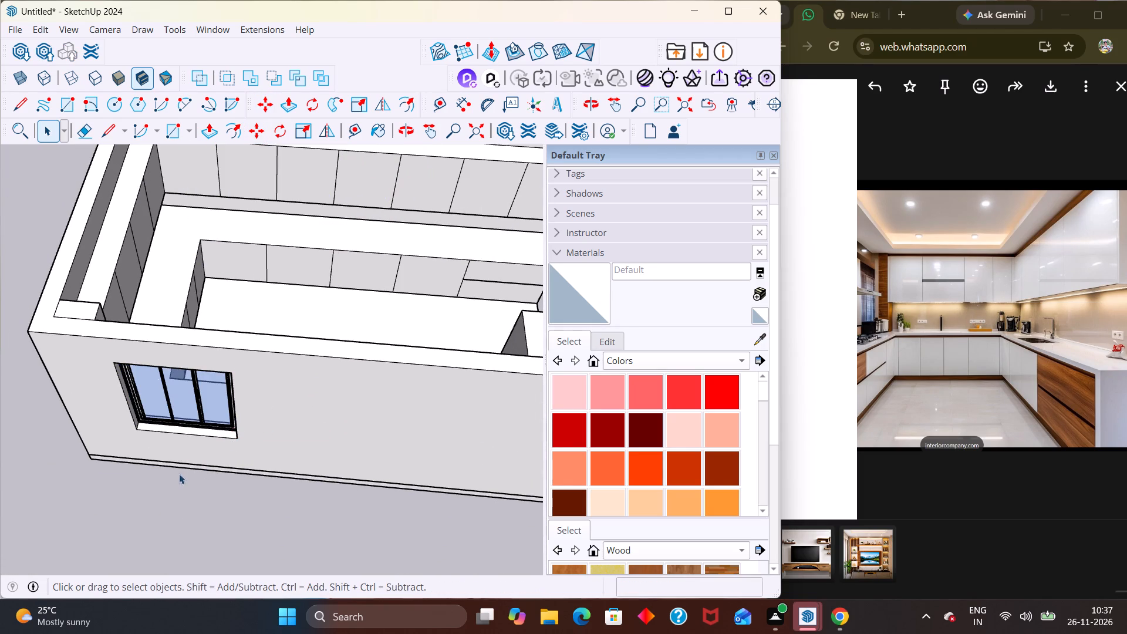
Examine the window's depth within the side wall opening from above, inside and outside the kitchen.
scroll(188, 468, down, 5)
middle_drag(238, 438, 0, 488)
scroll(0, 488, up, 1)
middle_drag(252, 406, 72, 291)
scroll(245, 248, up, 6)
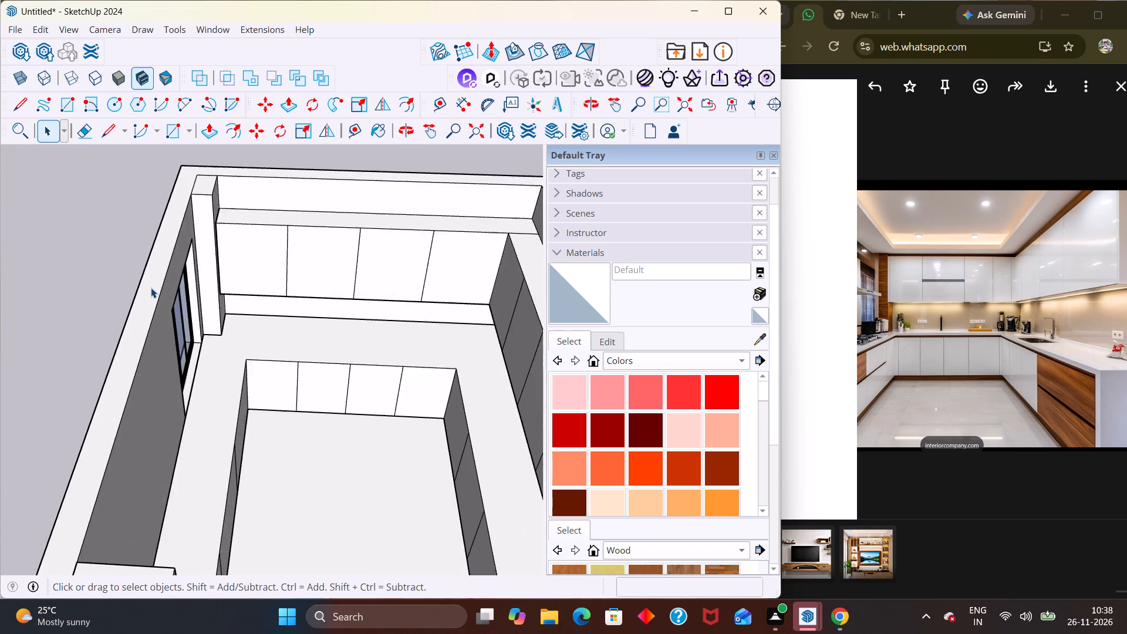
scroll(151, 288, up, 3)
scroll(151, 288, down, 1)
scroll(151, 288, up, 6)
middle_drag(183, 337, 185, 472)
middle_drag(180, 459, 235, 467)
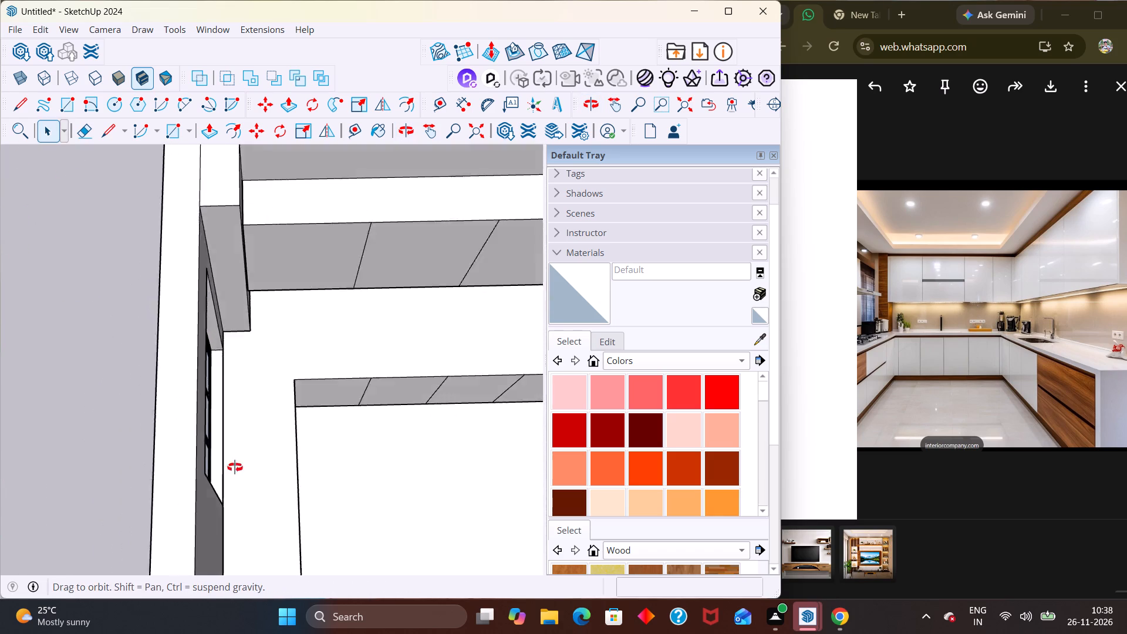
middle_drag(235, 467, 313, 455)
middle_drag(229, 434, 323, 350)
scroll(276, 417, up, 1)
middle_drag(346, 436, 331, 442)
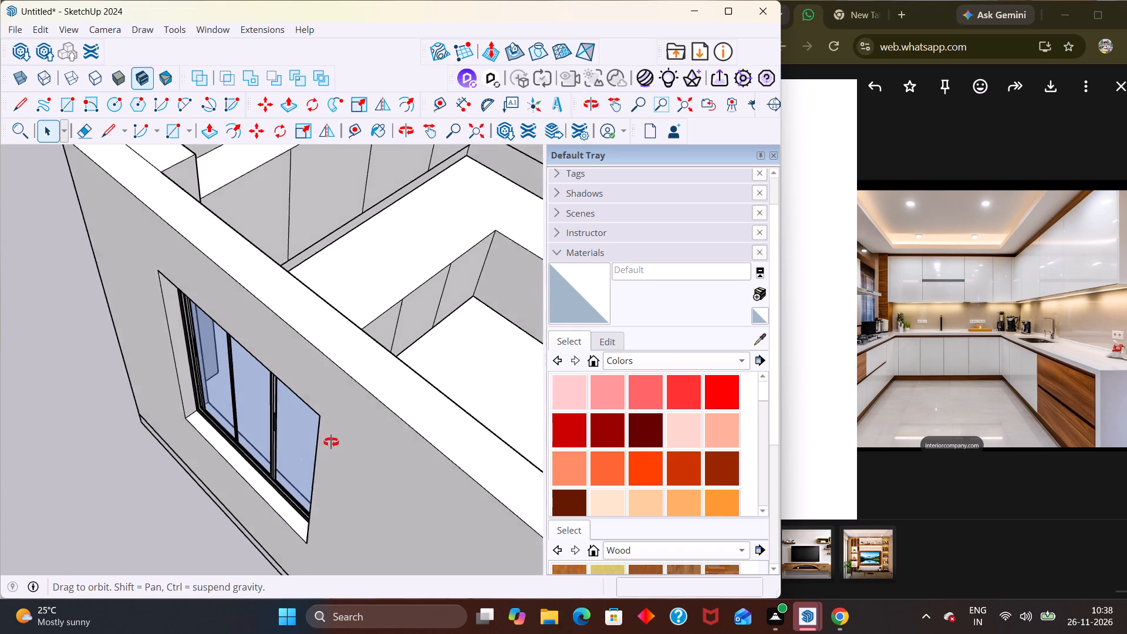
middle_drag(331, 442, 41, 483)
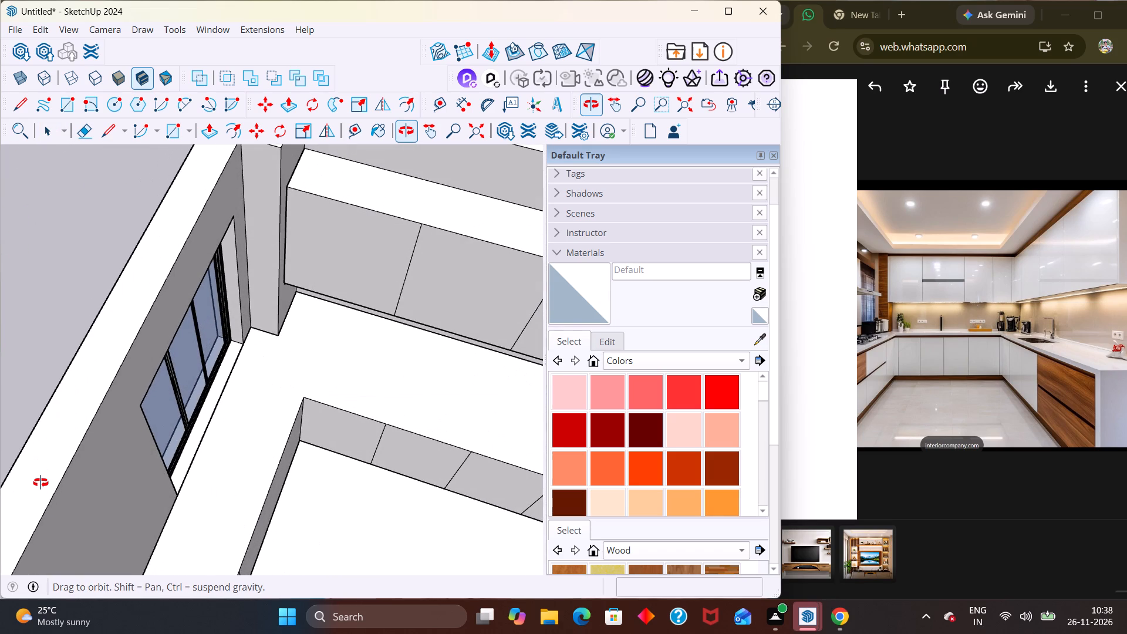
middle_drag(41, 483, 291, 448)
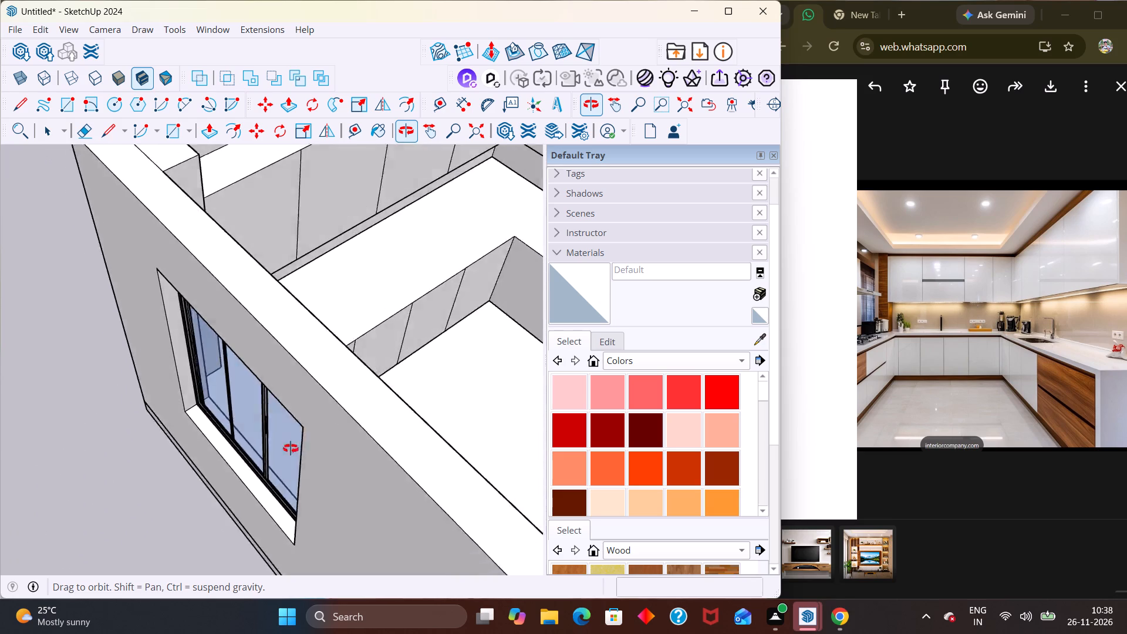
Examine the window's seating and frame edges in the side wall opening from outside, inside and above the kitchen.
middle_drag(291, 448, 353, 265)
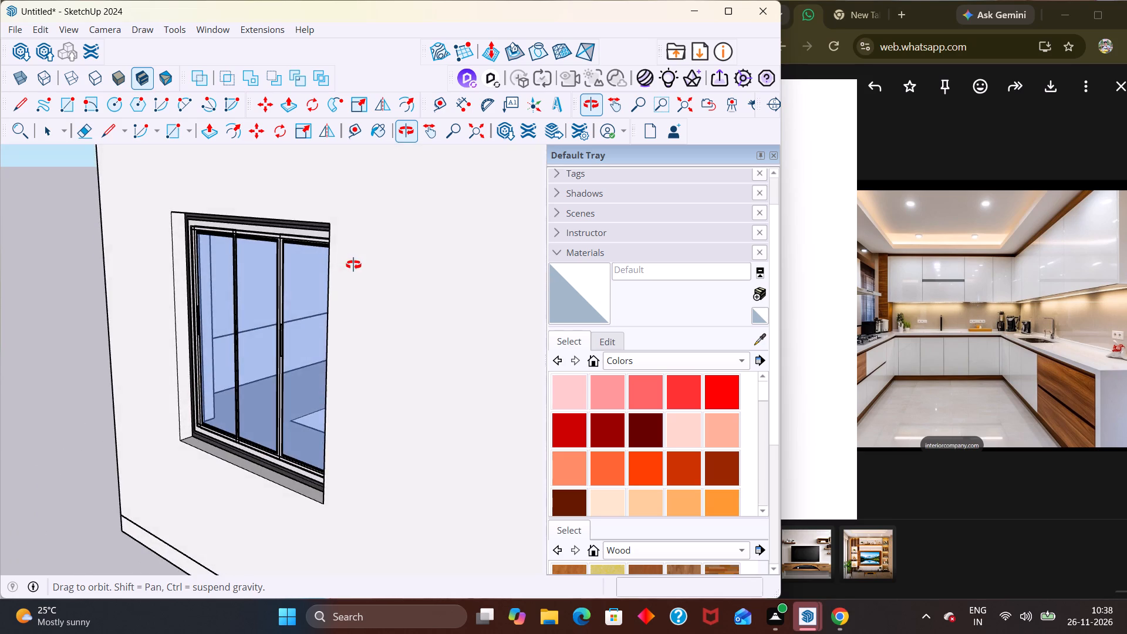
middle_drag(353, 265, 0, 311)
middle_drag(275, 350, 18, 448)
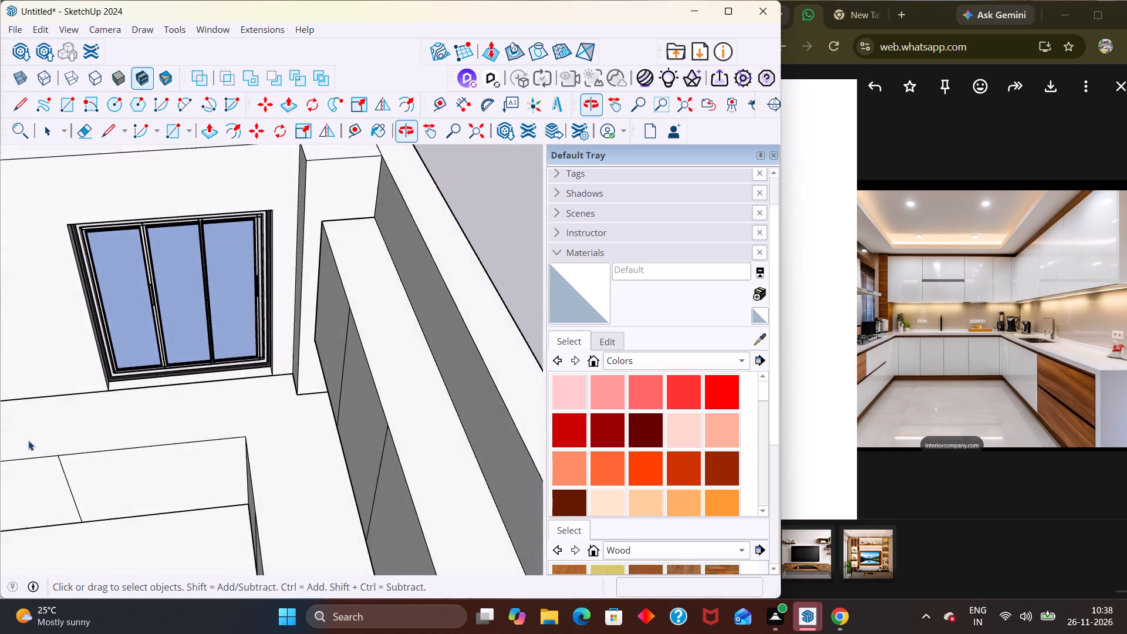
middle_drag(117, 294, 109, 494)
middle_drag(139, 315, 427, 404)
middle_drag(276, 407, 160, 425)
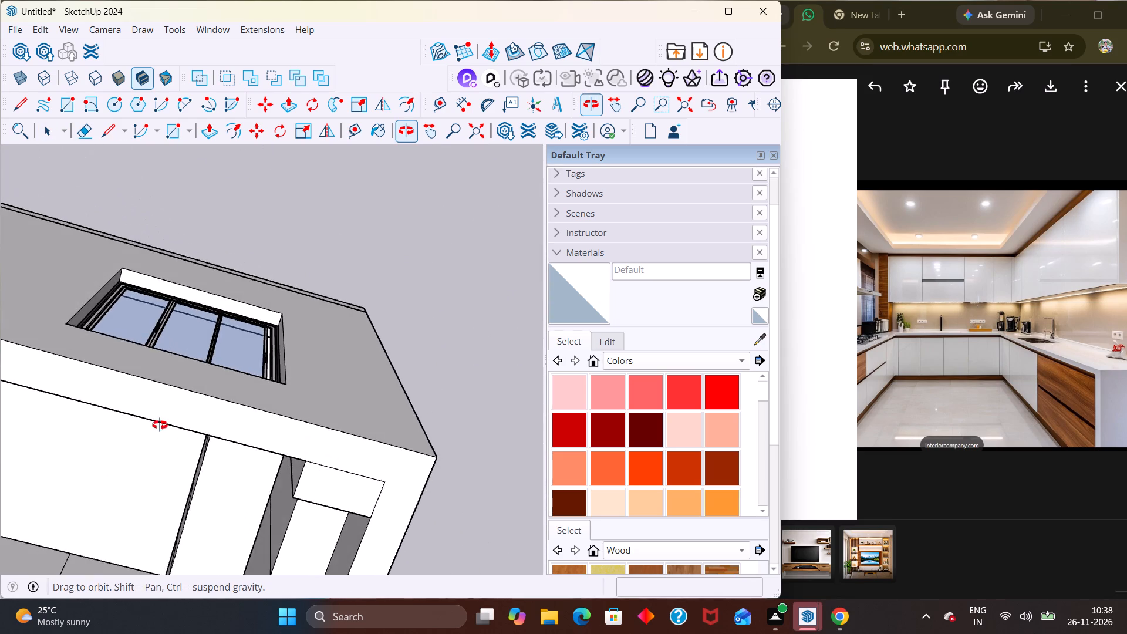
middle_drag(160, 425, 231, 364)
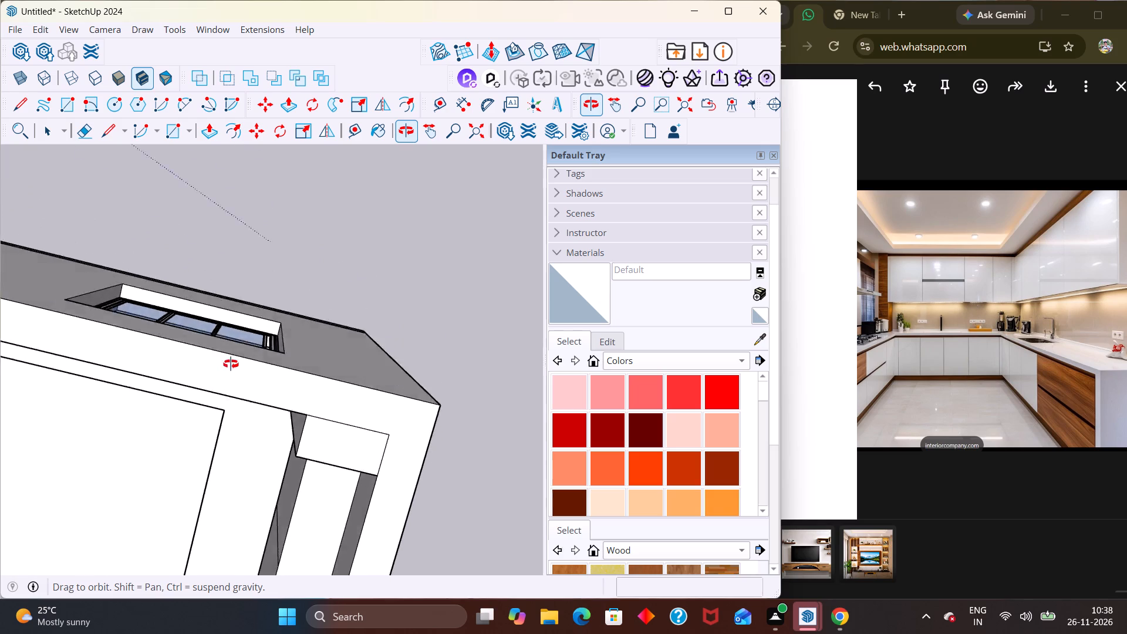
middle_drag(231, 364, 507, 225)
middle_drag(194, 380, 374, 288)
middle_drag(215, 378, 360, 338)
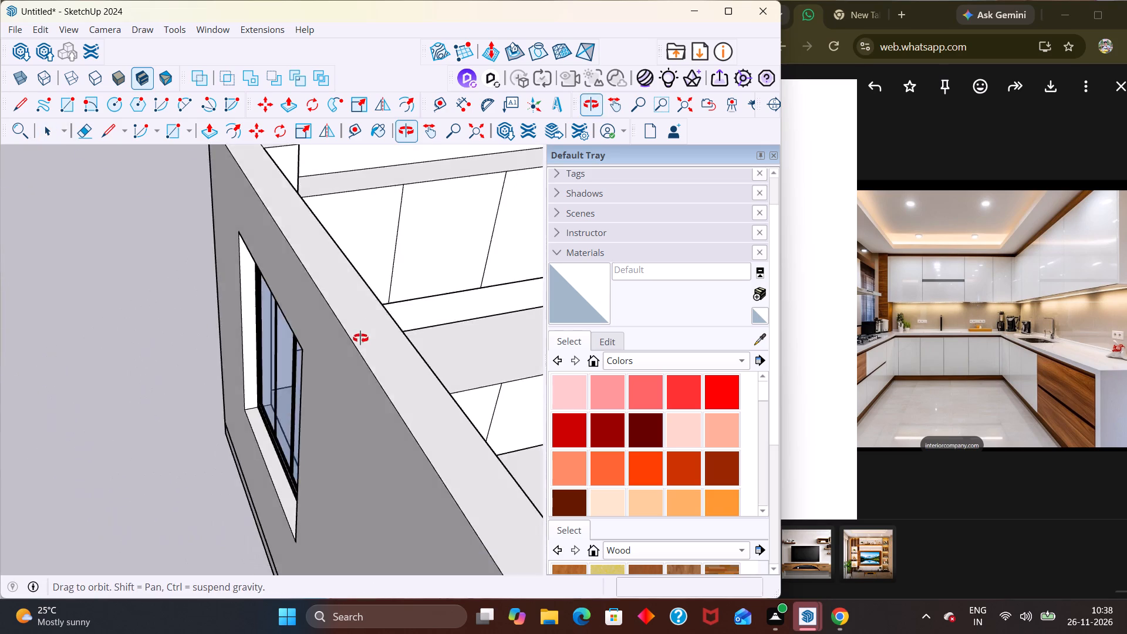
middle_drag(360, 338, 358, 340)
middle_drag(262, 393, 565, 284)
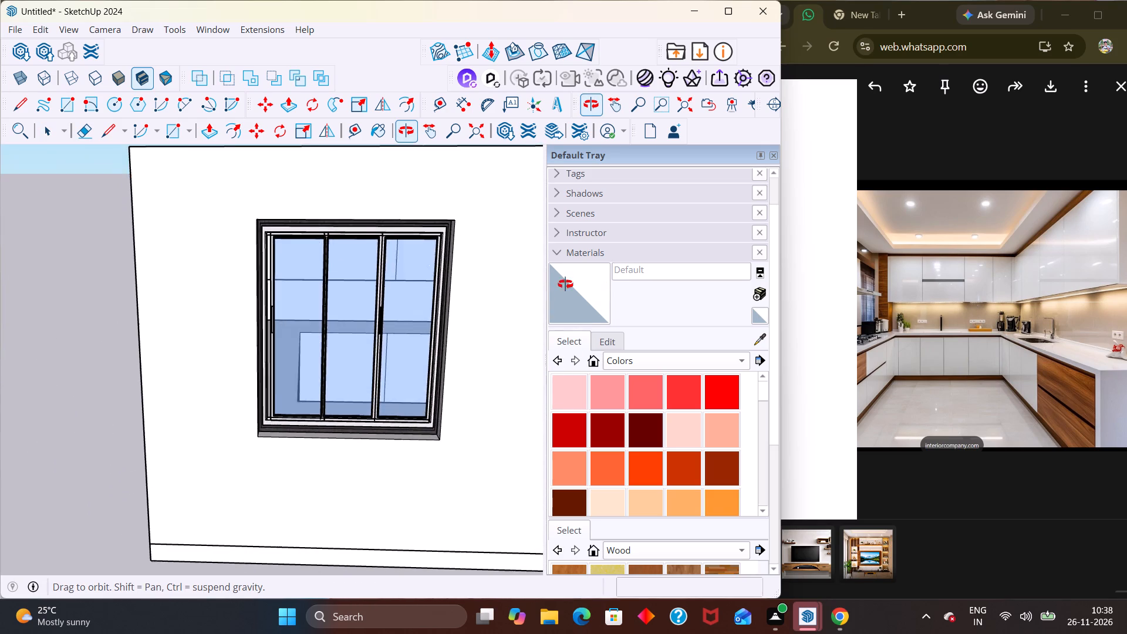
middle_drag(565, 284, 503, 268)
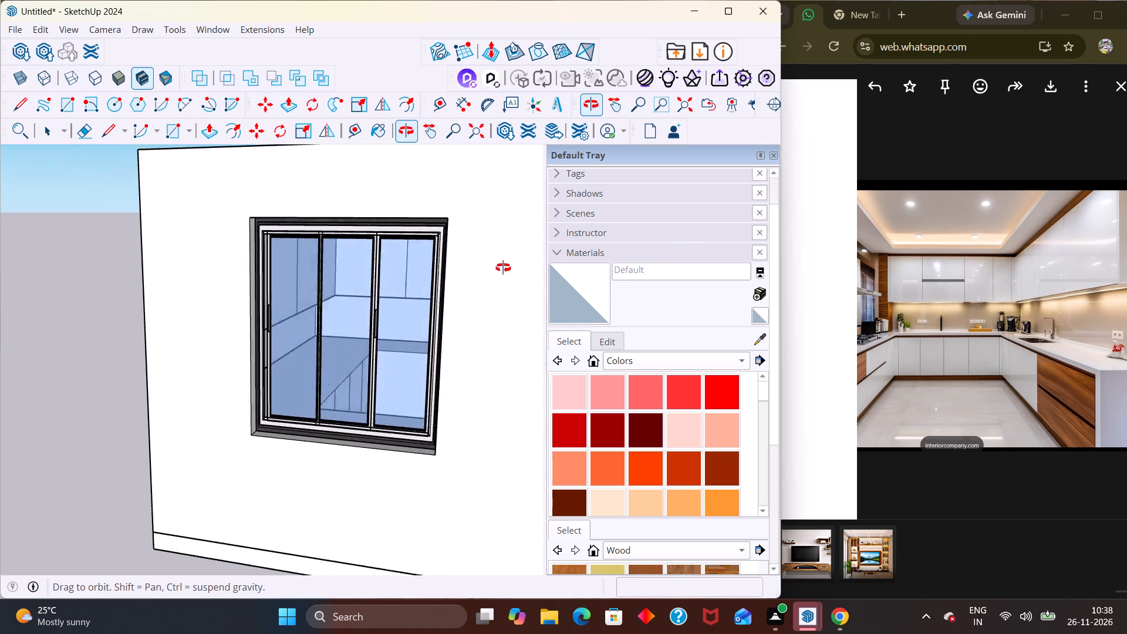
middle_drag(503, 268, 271, 310)
Examine the whole kitchen model from several sides, checking the window's placement relative to the cabinets and walls.
scroll(271, 310, down, 4)
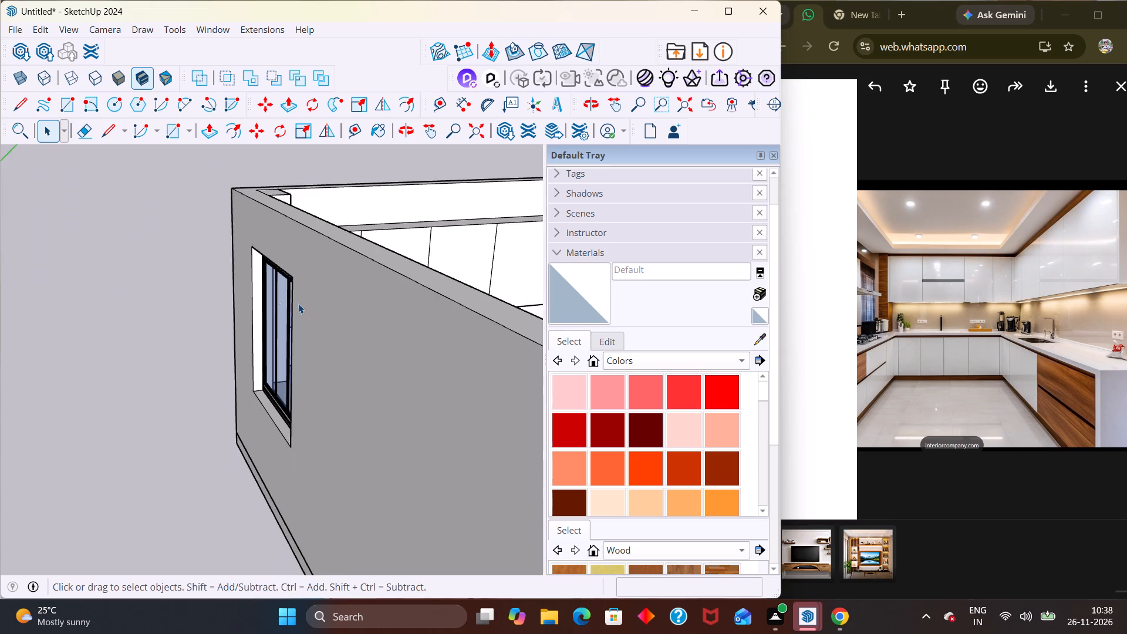
scroll(301, 307, up, 1)
scroll(298, 303, down, 4)
middle_drag(369, 306, 95, 313)
middle_drag(302, 332, 115, 360)
scroll(243, 346, down, 9)
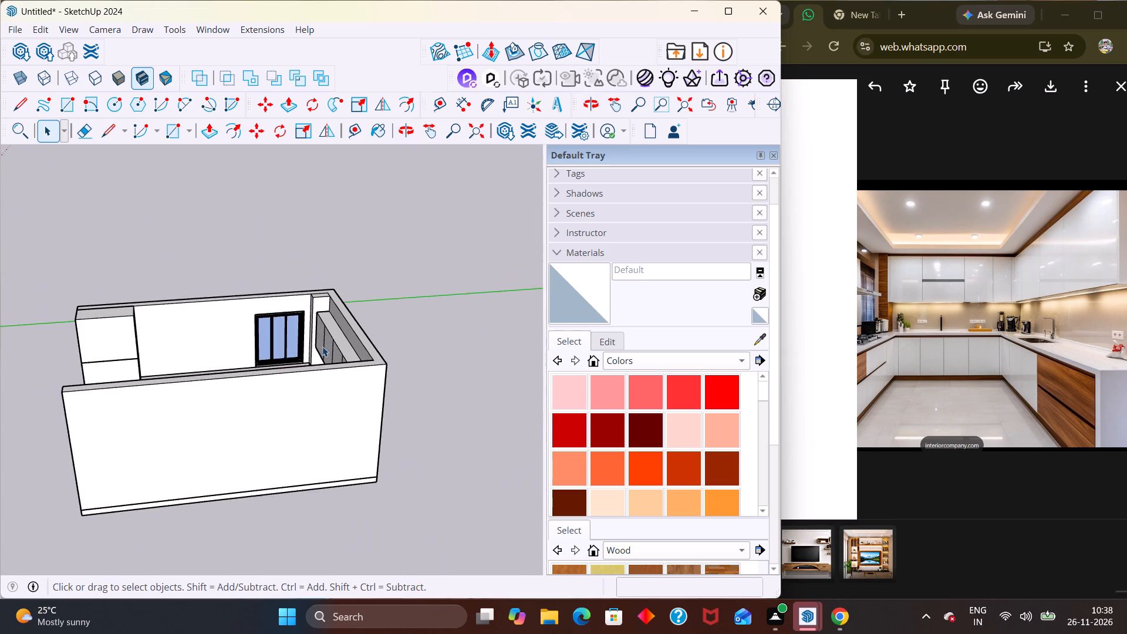
middle_drag(287, 353, 400, 341)
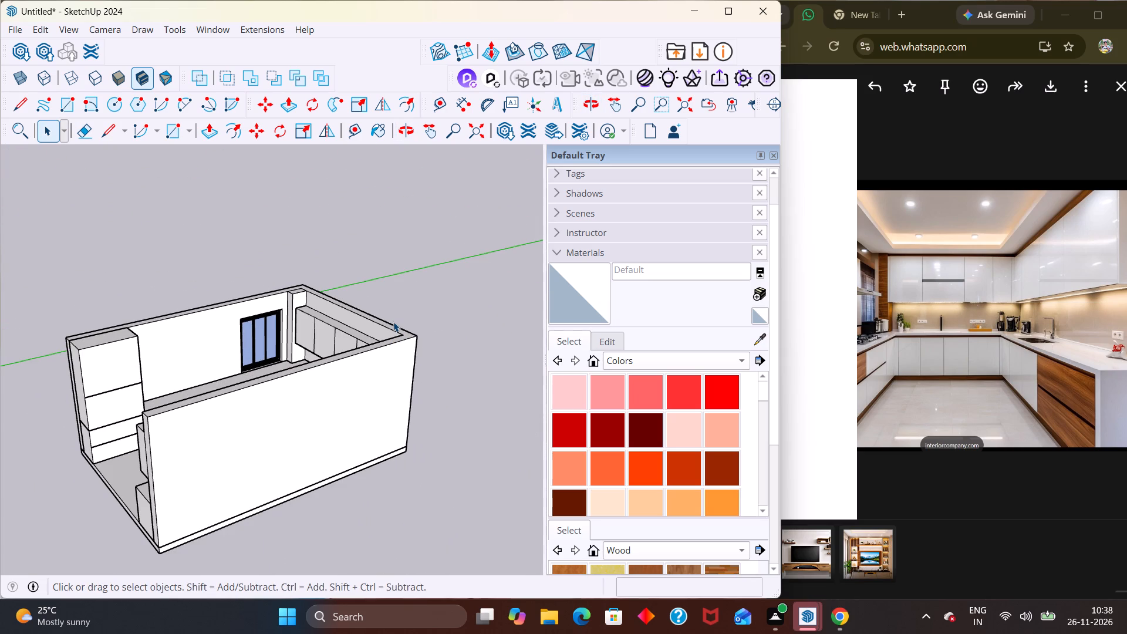
scroll(420, 309, down, 3)
middle_drag(407, 329, 518, 308)
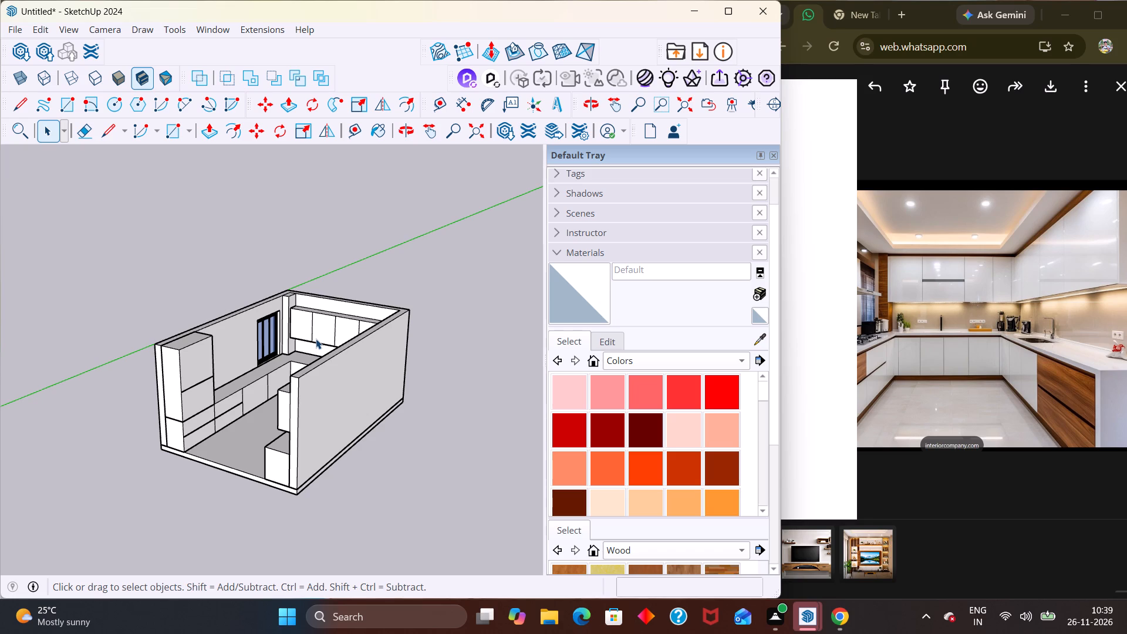
scroll(273, 416, down, 2)
middle_drag(283, 415, 412, 396)
scroll(284, 415, down, 1)
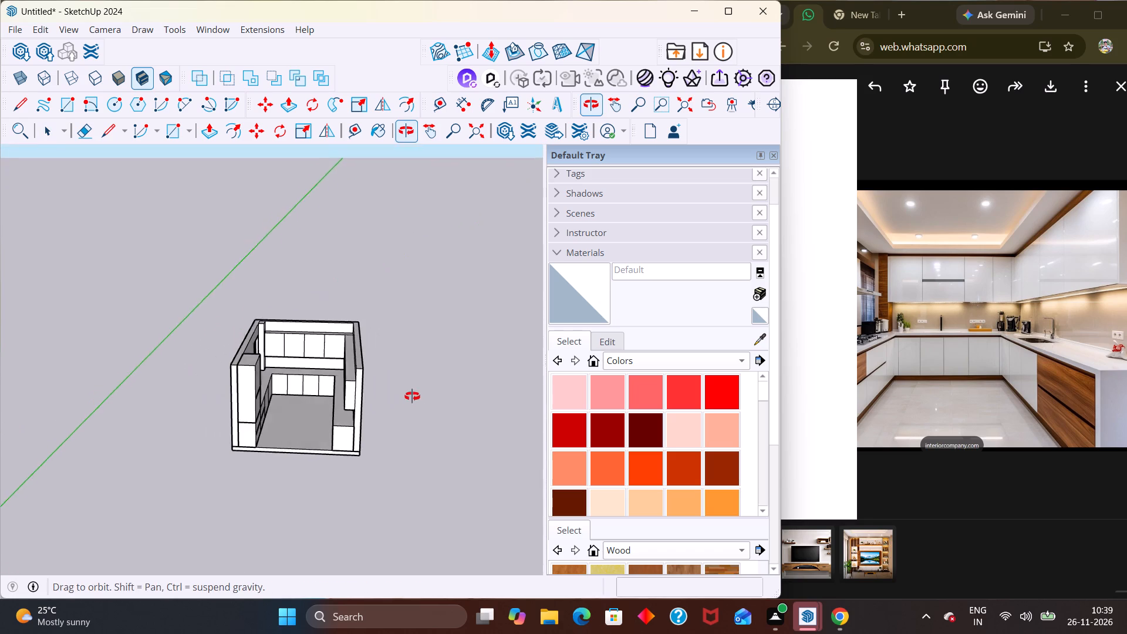
middle_drag(412, 396, 411, 396)
middle_drag(299, 412, 137, 234)
scroll(289, 409, up, 7)
middle_drag(196, 273, 278, 437)
scroll(278, 437, up, 1)
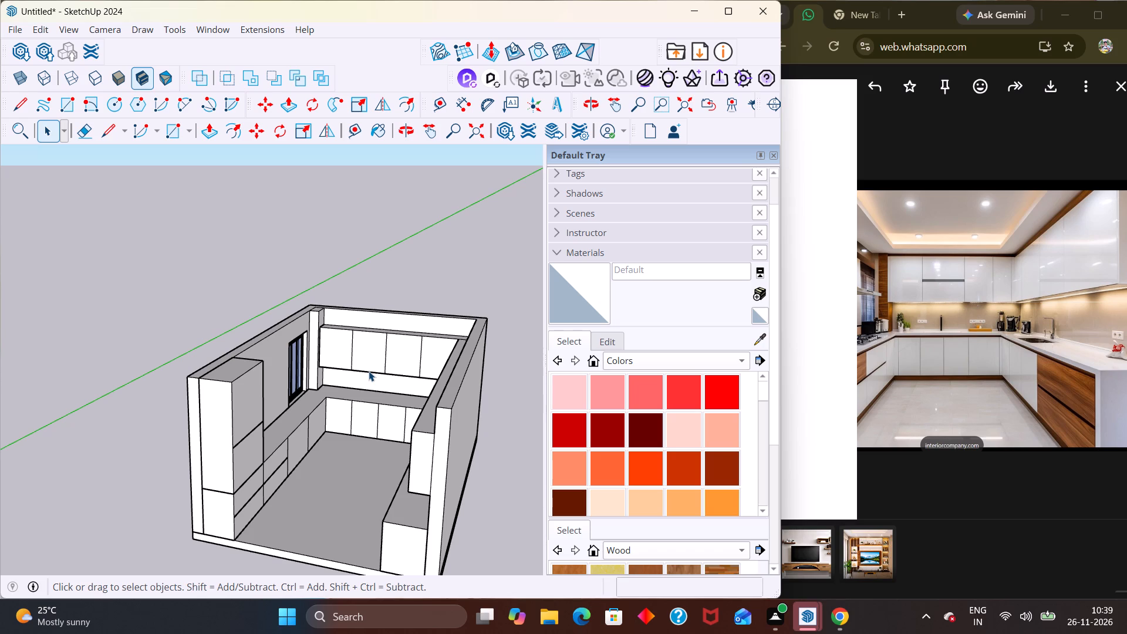
scroll(410, 387, down, 3)
middle_drag(409, 389, 572, 377)
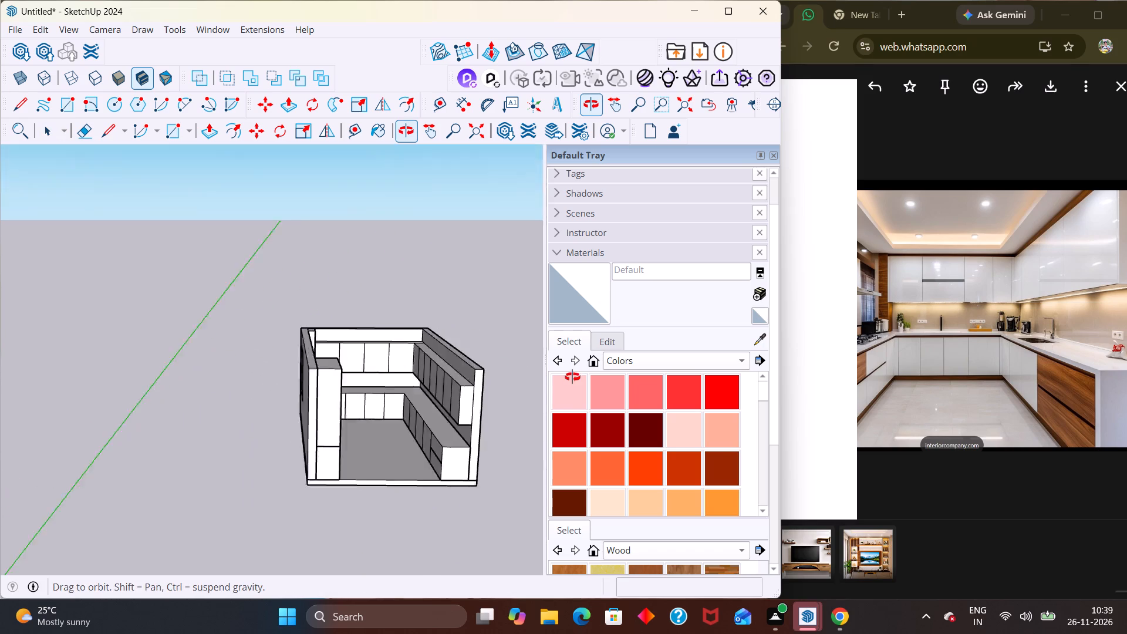
middle_drag(572, 377, 573, 377)
middle_drag(297, 383, 556, 325)
Examine the window's three panes and outer frame up close from outside the side wall.
scroll(112, 382, up, 3)
middle_drag(198, 342, 401, 380)
scroll(392, 383, up, 4)
scroll(311, 358, up, 8)
middle_drag(258, 382, 177, 365)
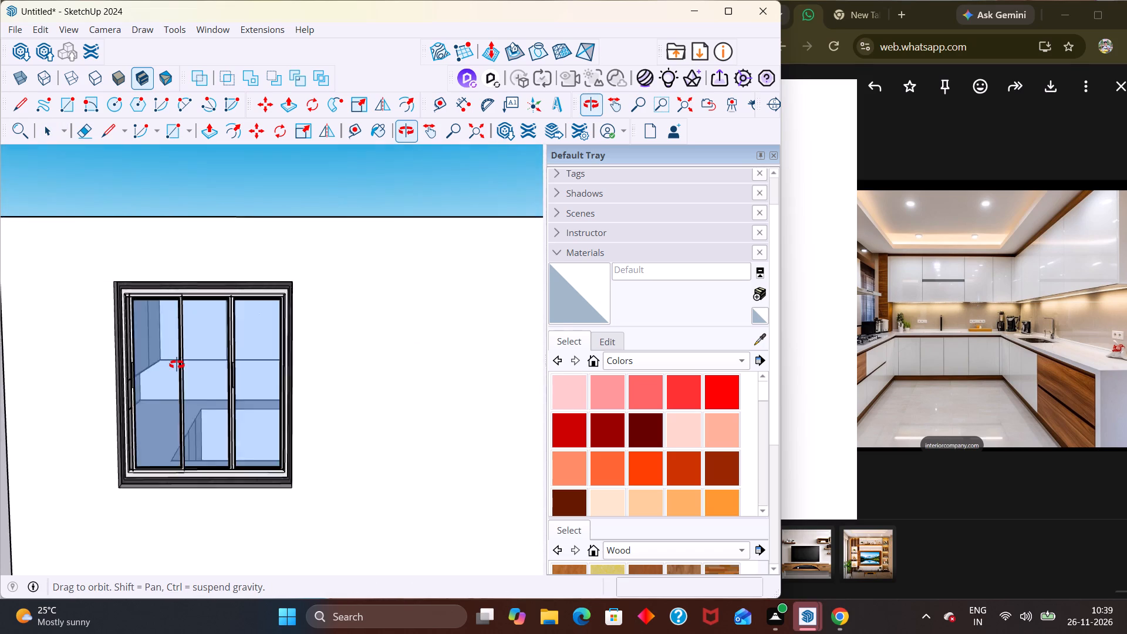
middle_drag(177, 365, 194, 370)
middle_drag(188, 382, 231, 387)
scroll(203, 381, up, 4)
middle_drag(235, 387, 122, 392)
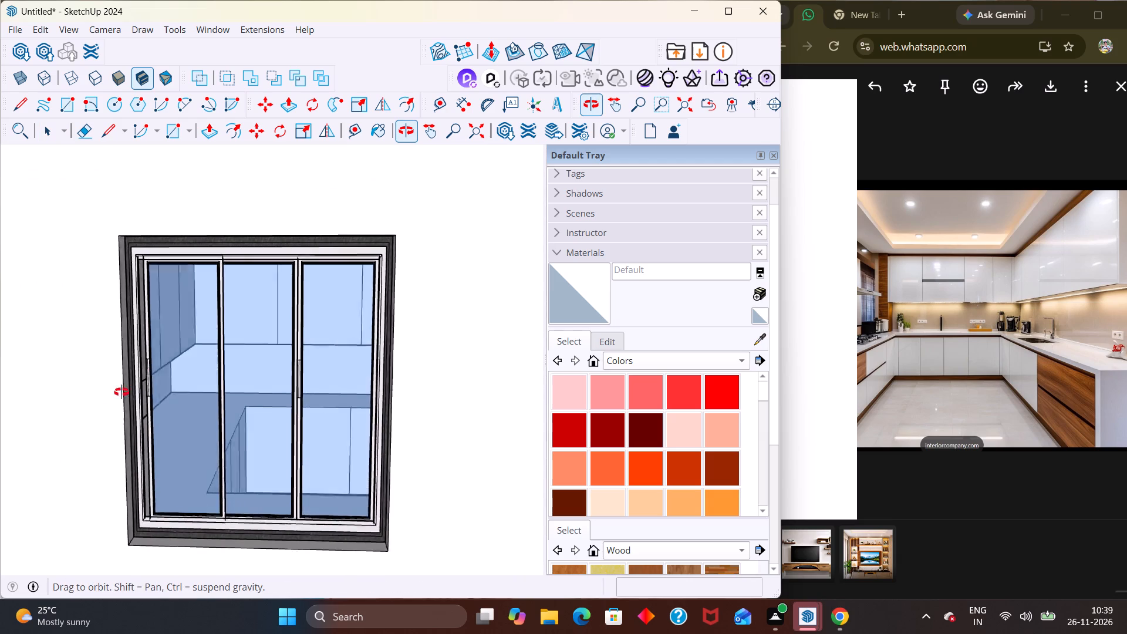
middle_drag(122, 392, 19, 405)
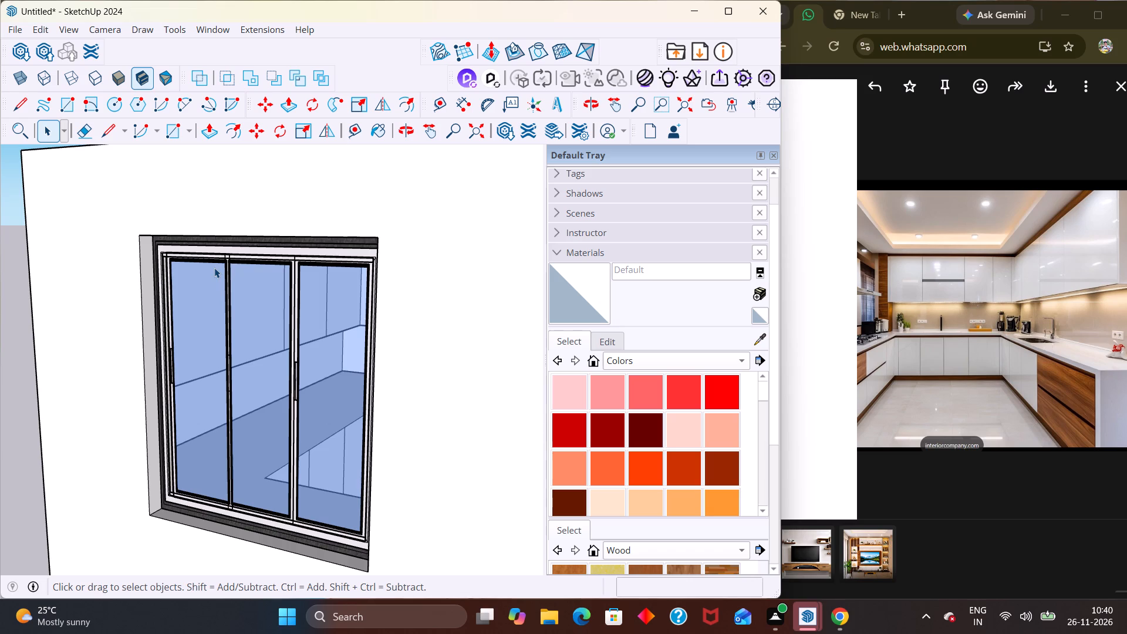
Examine the overall kitchen layout with the fitted window from above and from the open end.
scroll(244, 263, down, 12)
middle_drag(332, 313, 80, 406)
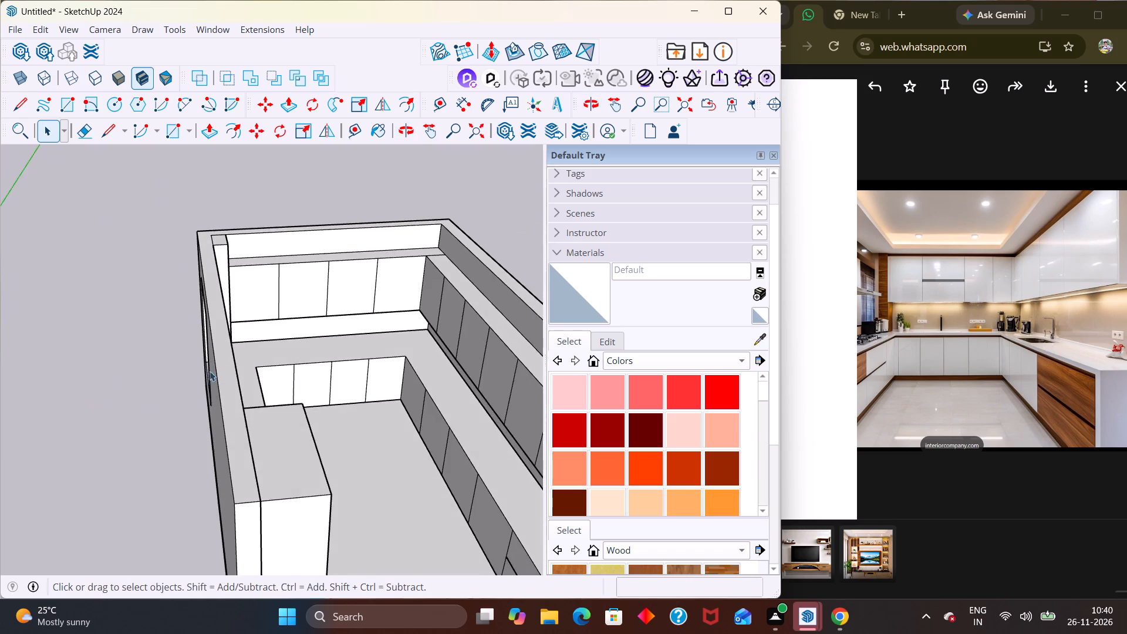
middle_drag(247, 362, 136, 379)
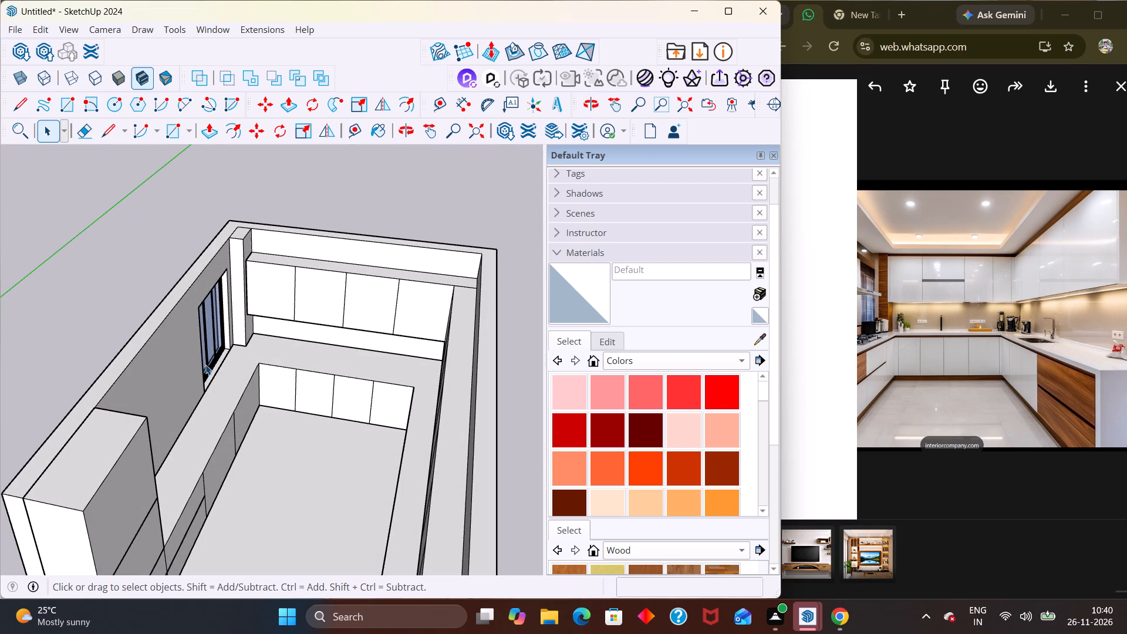
scroll(250, 326, down, 6)
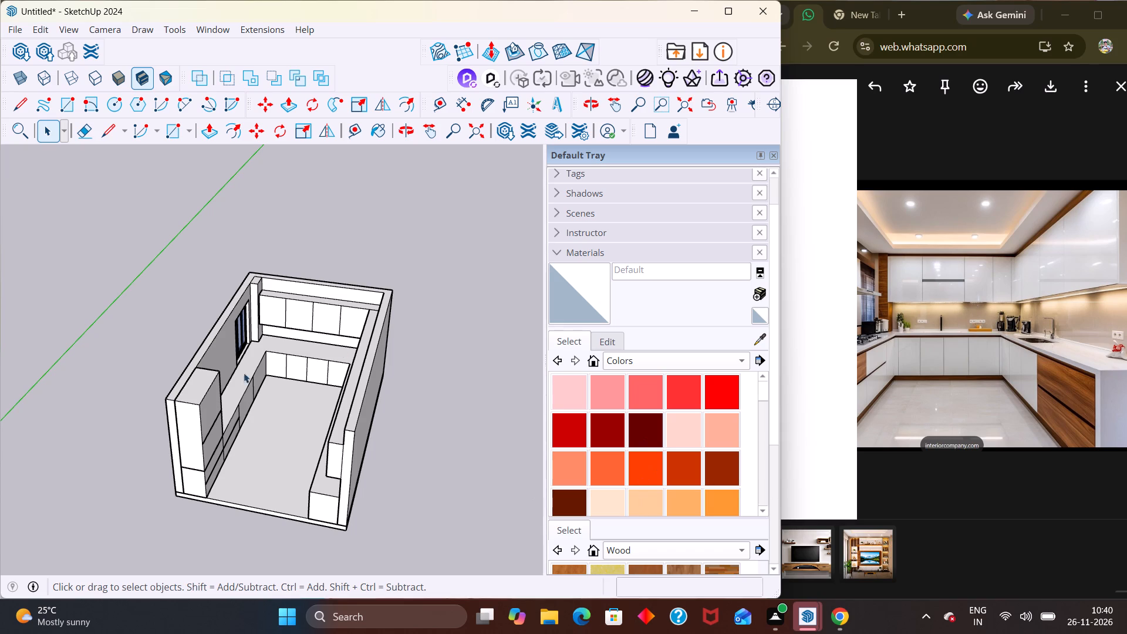
scroll(339, 346, down, 2)
middle_drag(320, 378, 334, 350)
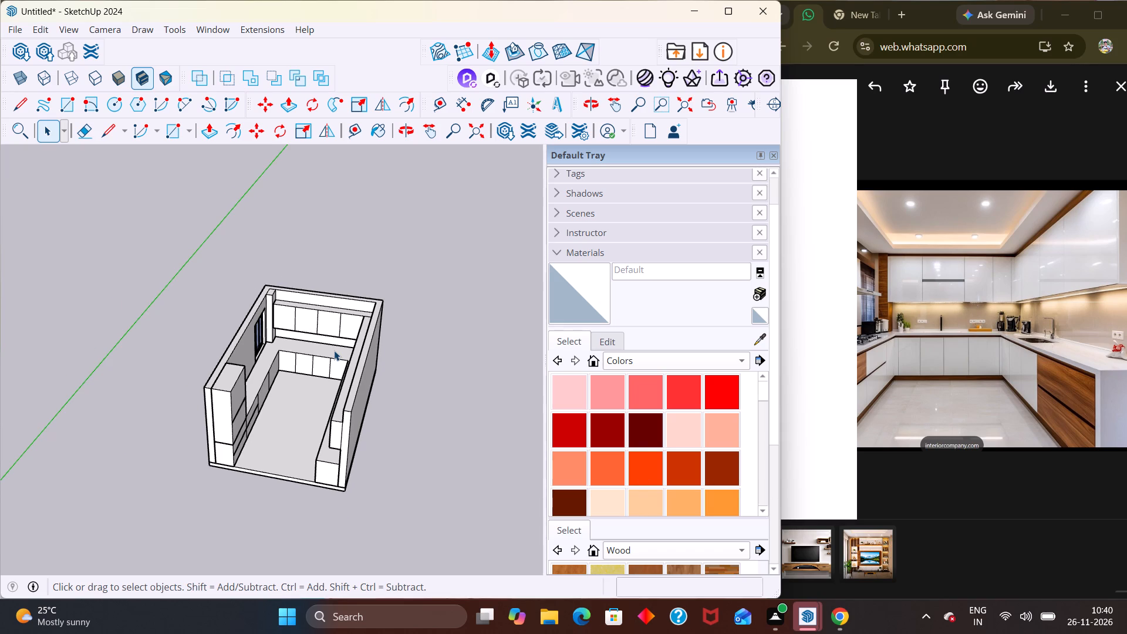
middle_drag(269, 394, 341, 410)
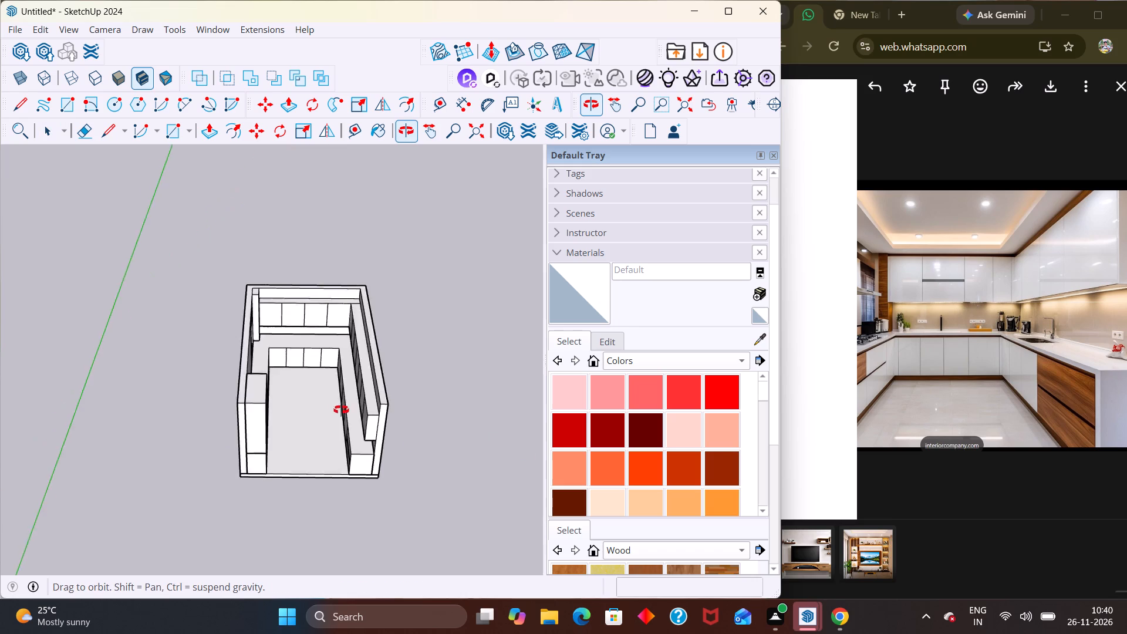
middle_drag(341, 410, 209, 365)
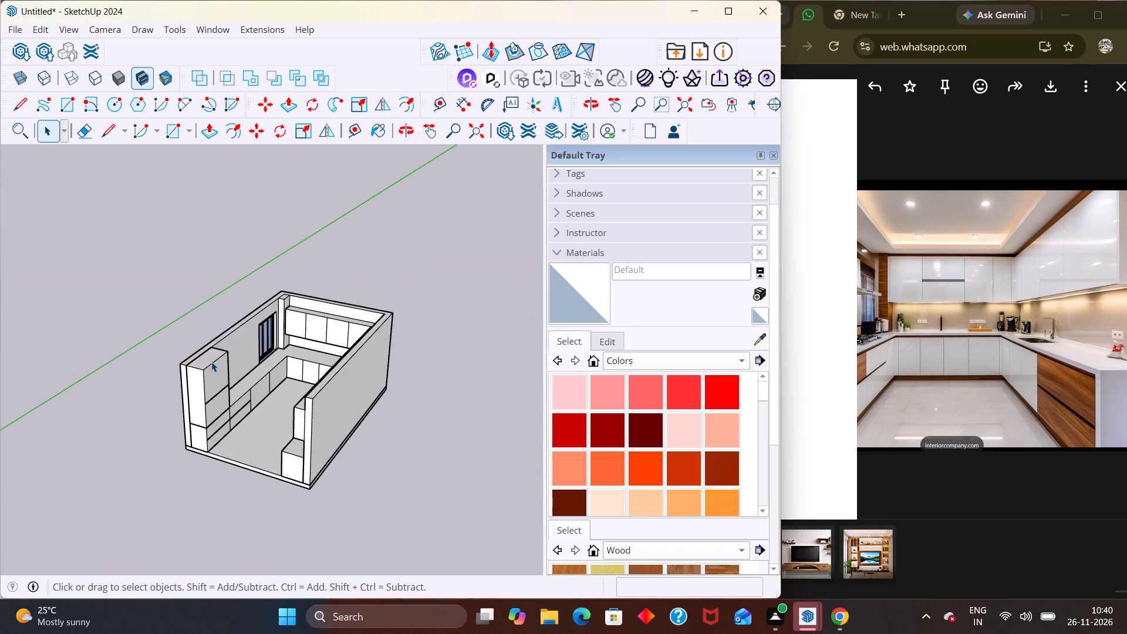
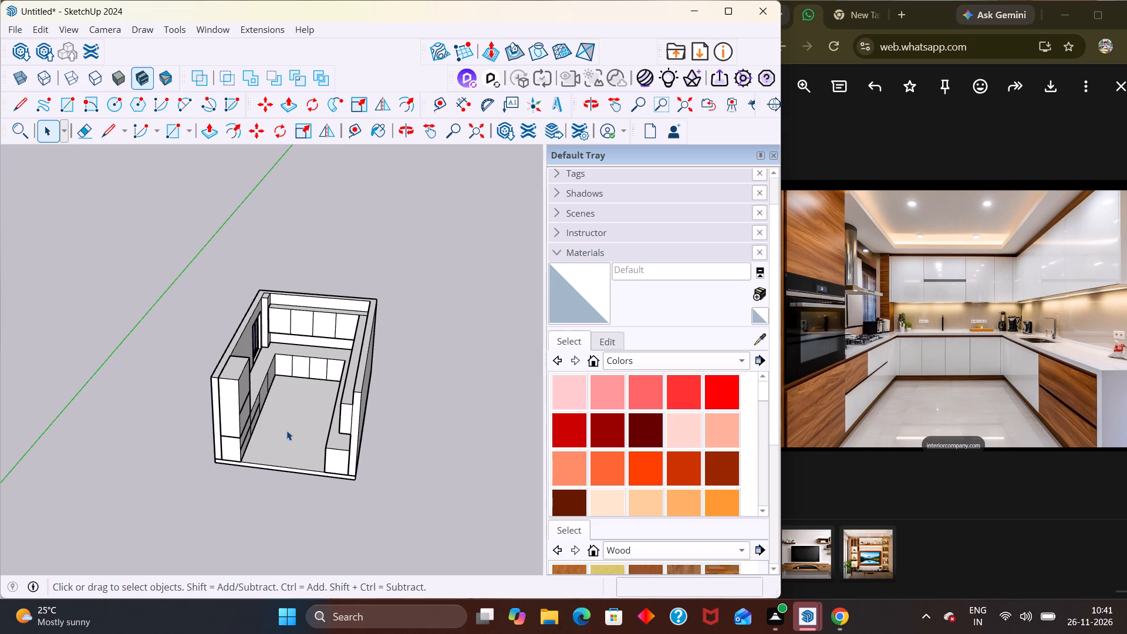
Examine the kitchen interior from the open end and the fitted window from outside the side wall.
middle_drag(370, 414, 226, 351)
middle_drag(338, 396, 244, 389)
middle_drag(491, 454, 399, 450)
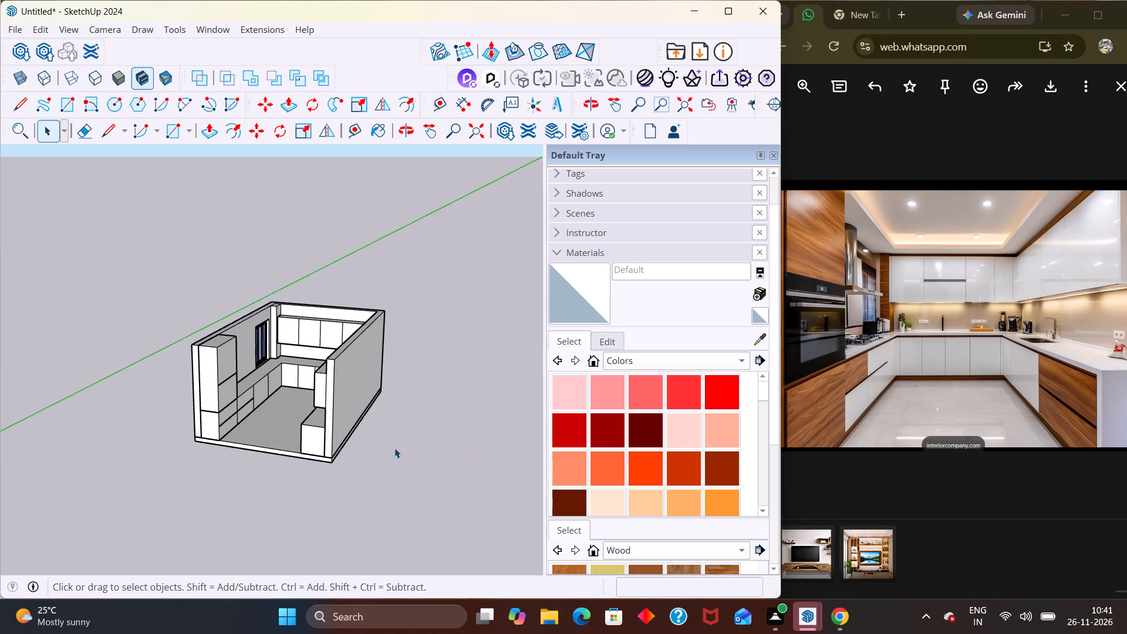
key(space)
middle_drag(292, 433, 280, 365)
scroll(281, 366, up, 3)
middle_drag(299, 405, 484, 557)
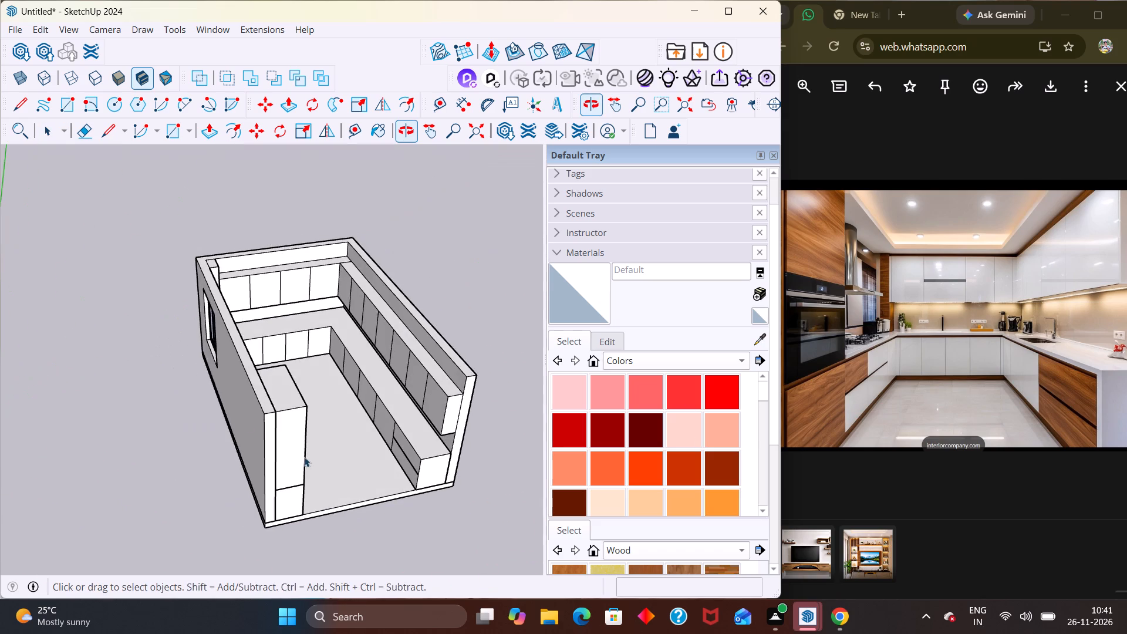
middle_drag(238, 412, 403, 353)
middle_drag(246, 363, 305, 370)
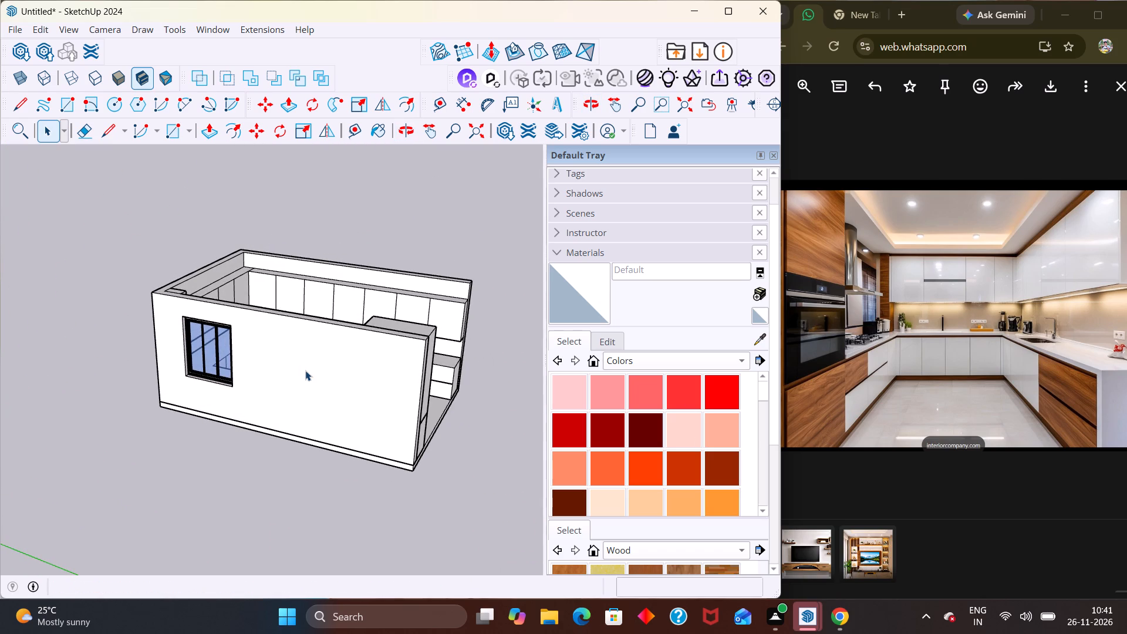
scroll(173, 362, up, 1)
middle_drag(183, 364, 234, 365)
middle_drag(221, 387, 383, 410)
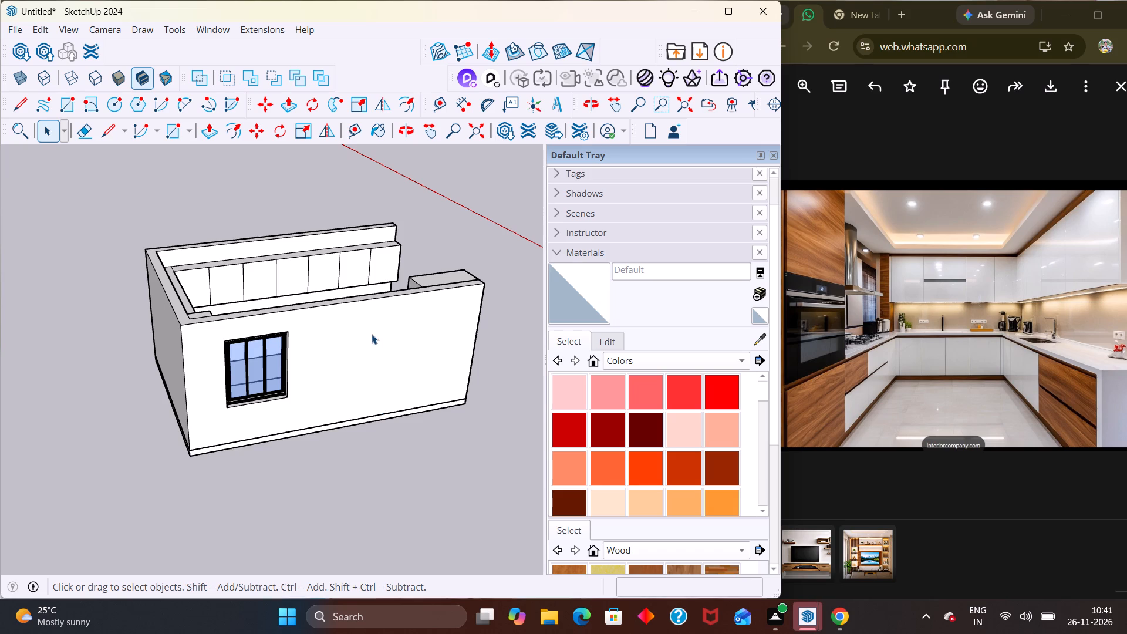
middle_drag(441, 373, 276, 384)
middle_drag(419, 409, 267, 430)
middle_drag(389, 359, 364, 353)
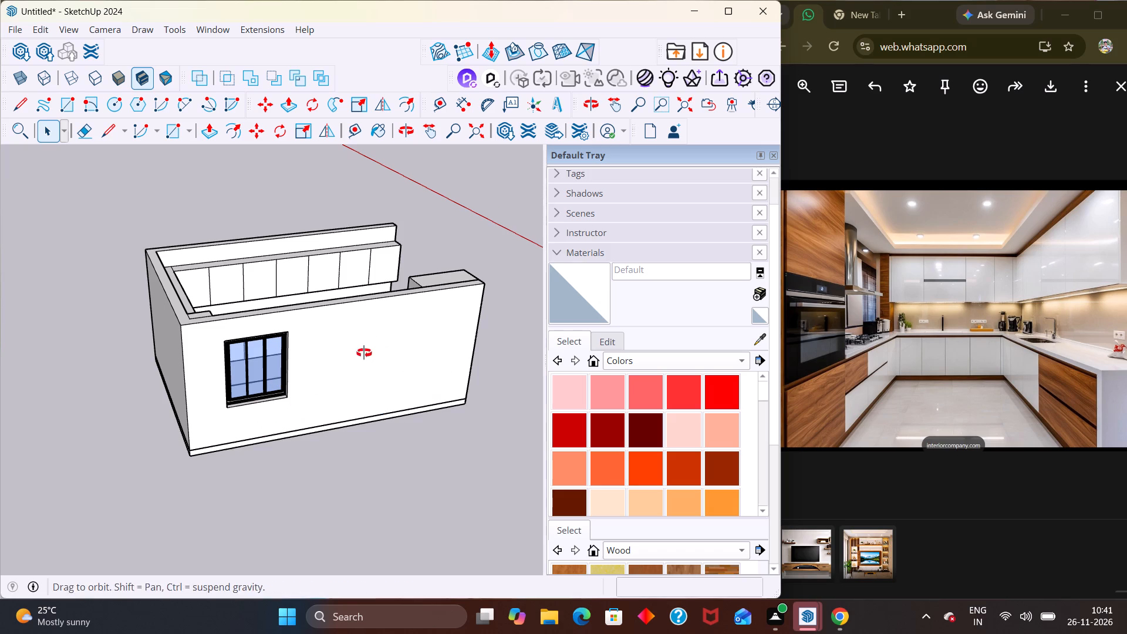
middle_drag(364, 353, 238, 350)
middle_drag(391, 335, 164, 355)
middle_drag(373, 366, 207, 345)
scroll(248, 333, up, 4)
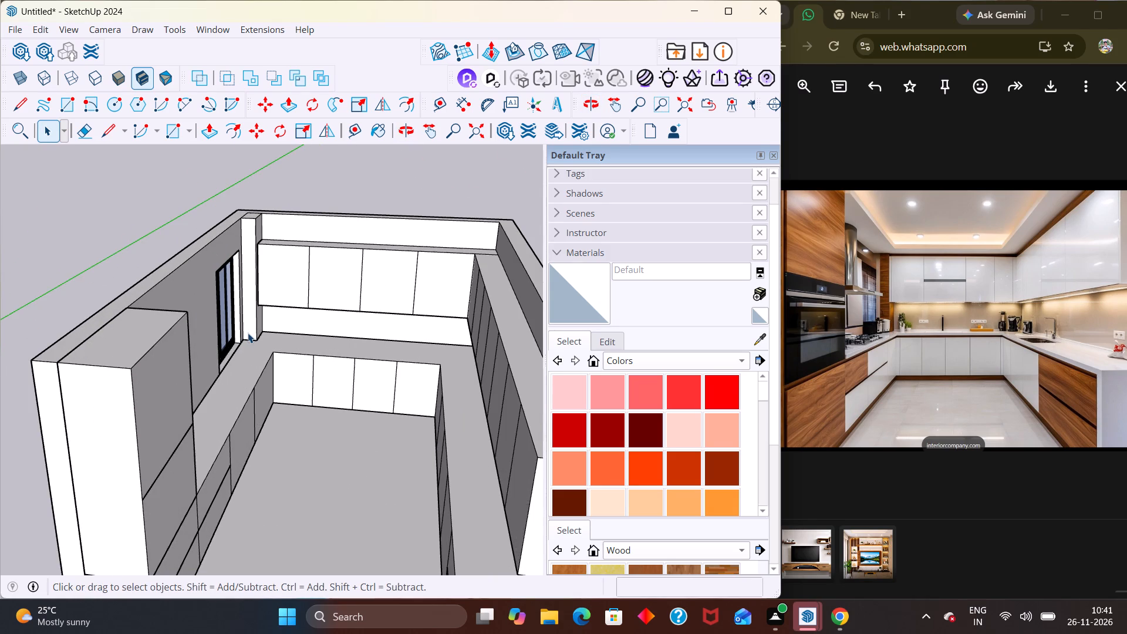
Examine the outer wall opposite the window and the cabinet layout from the open end and from above.
middle_drag(291, 412, 100, 303)
scroll(211, 321, down, 5)
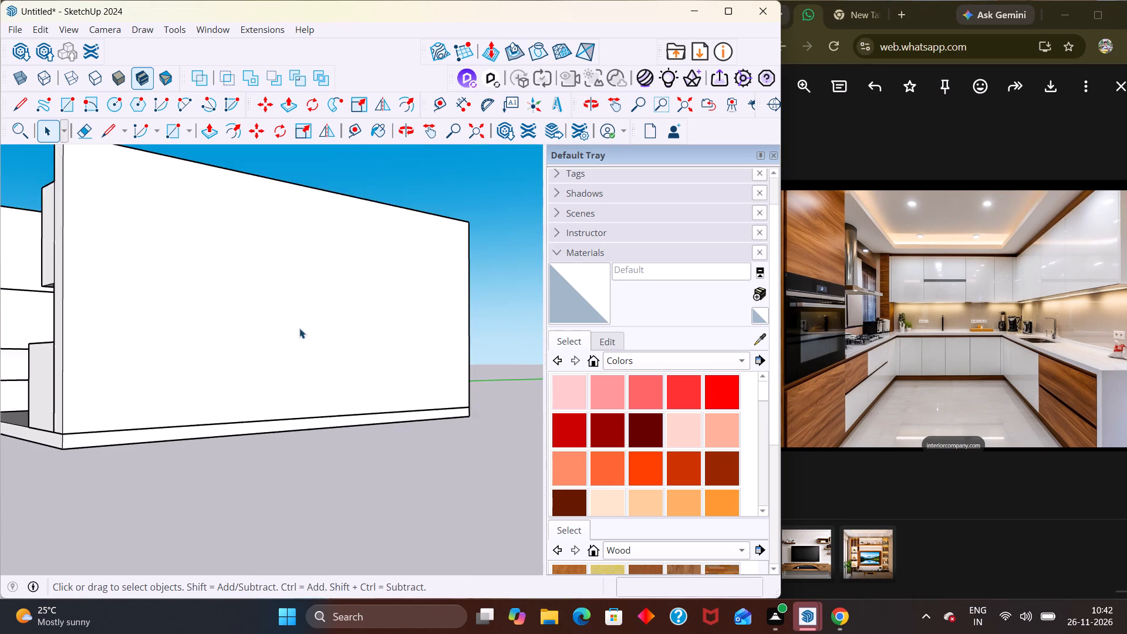
scroll(299, 328, down, 8)
middle_drag(217, 357, 392, 356)
middle_drag(270, 353, 346, 335)
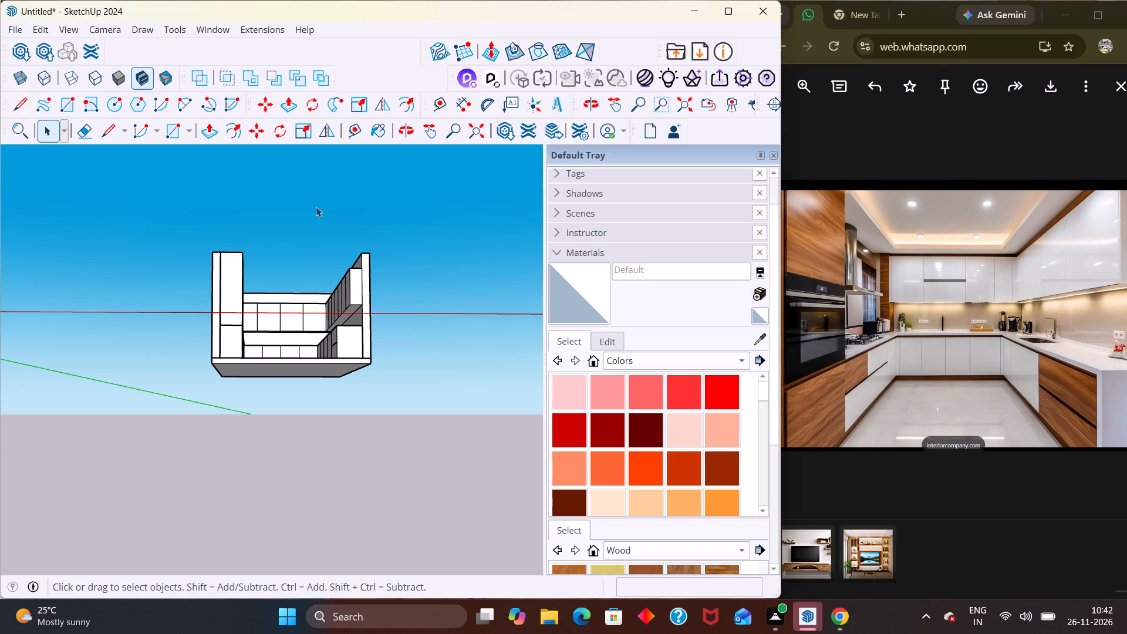
middle_drag(296, 335, 299, 537)
middle_drag(363, 413, 367, 507)
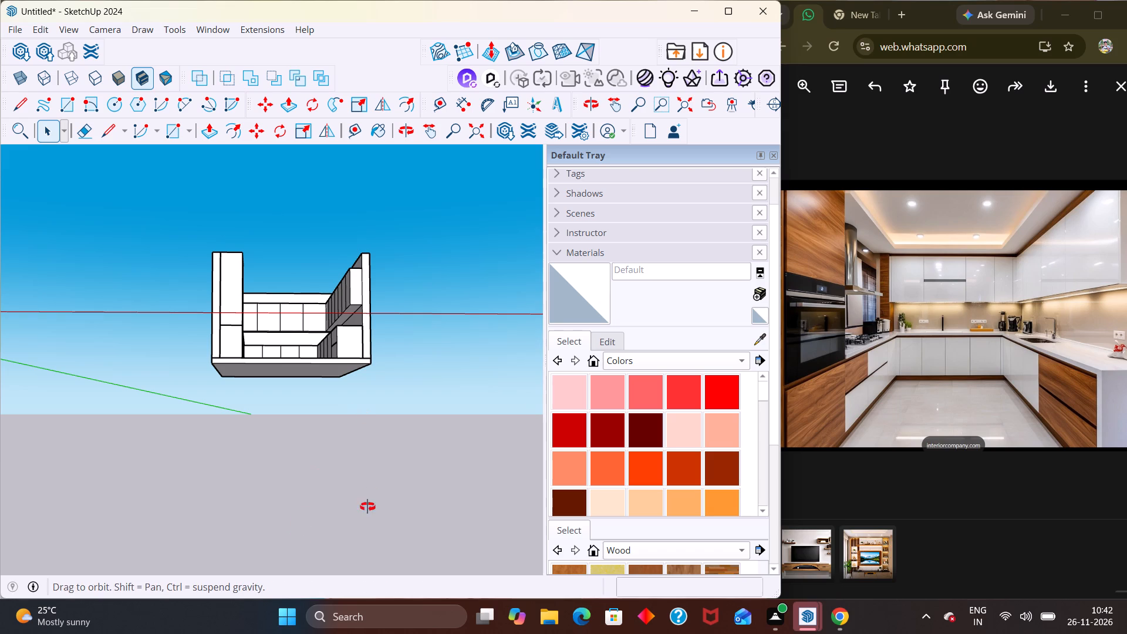
middle_drag(367, 507, 367, 503)
scroll(379, 389, down, 3)
middle_drag(366, 360, 247, 501)
scroll(262, 328, up, 4)
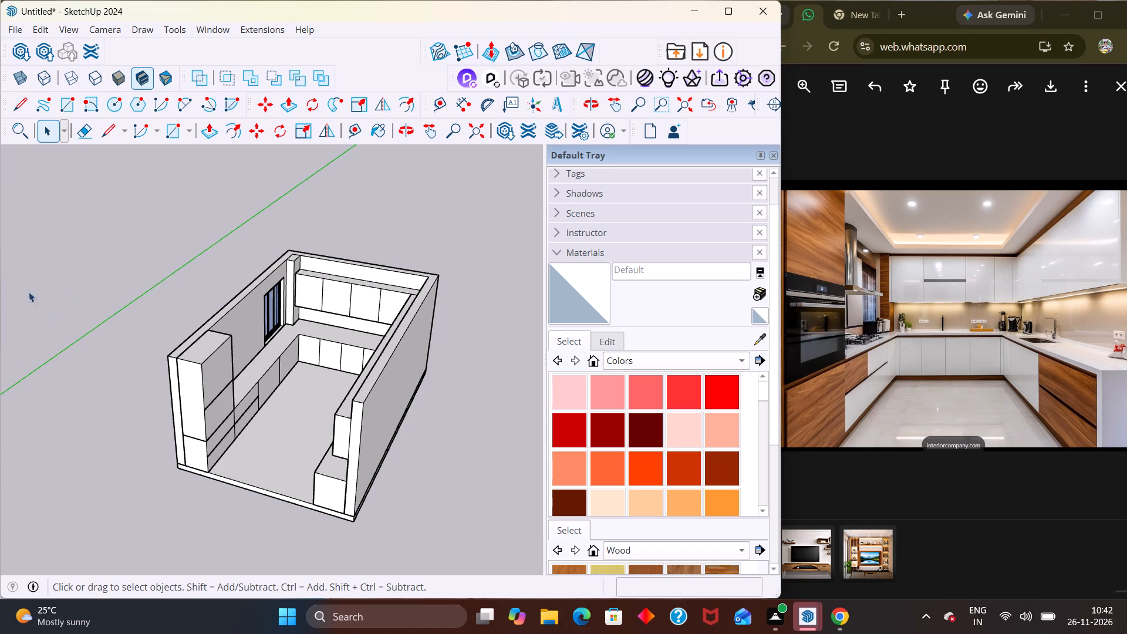
middle_drag(244, 322, 334, 333)
middle_drag(258, 366, 305, 400)
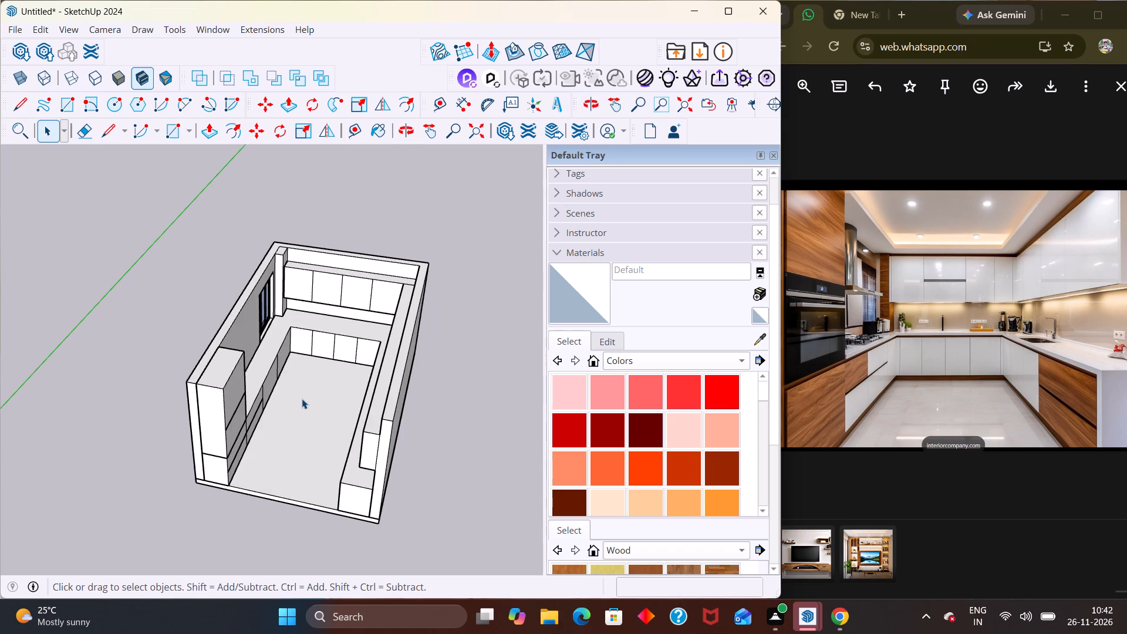
middle_drag(296, 421, 272, 406)
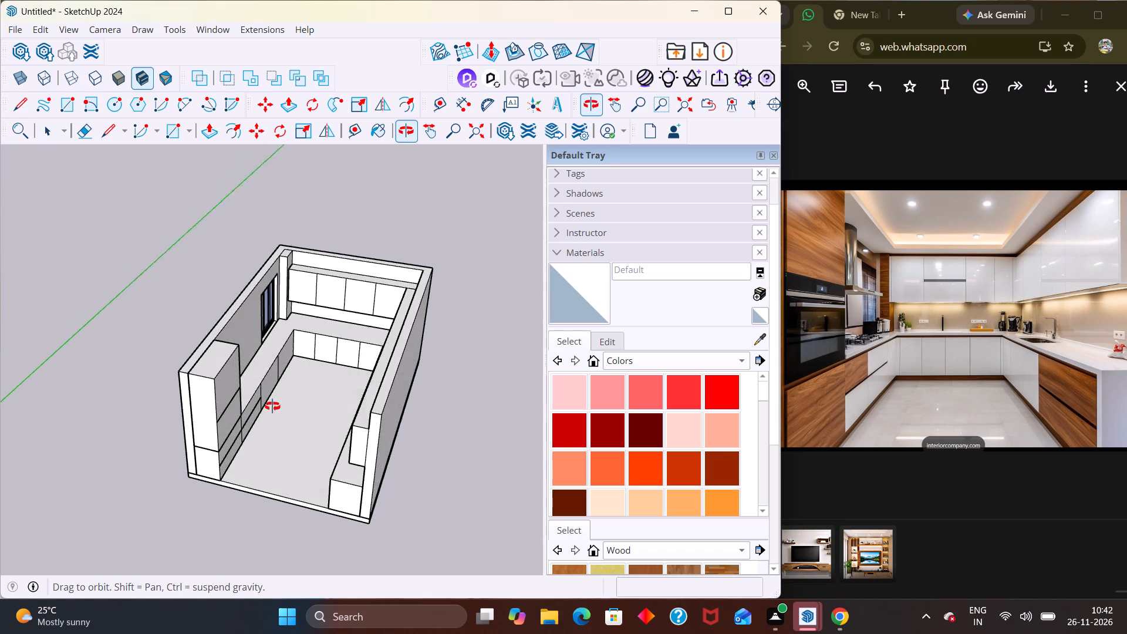
middle_drag(272, 406, 261, 408)
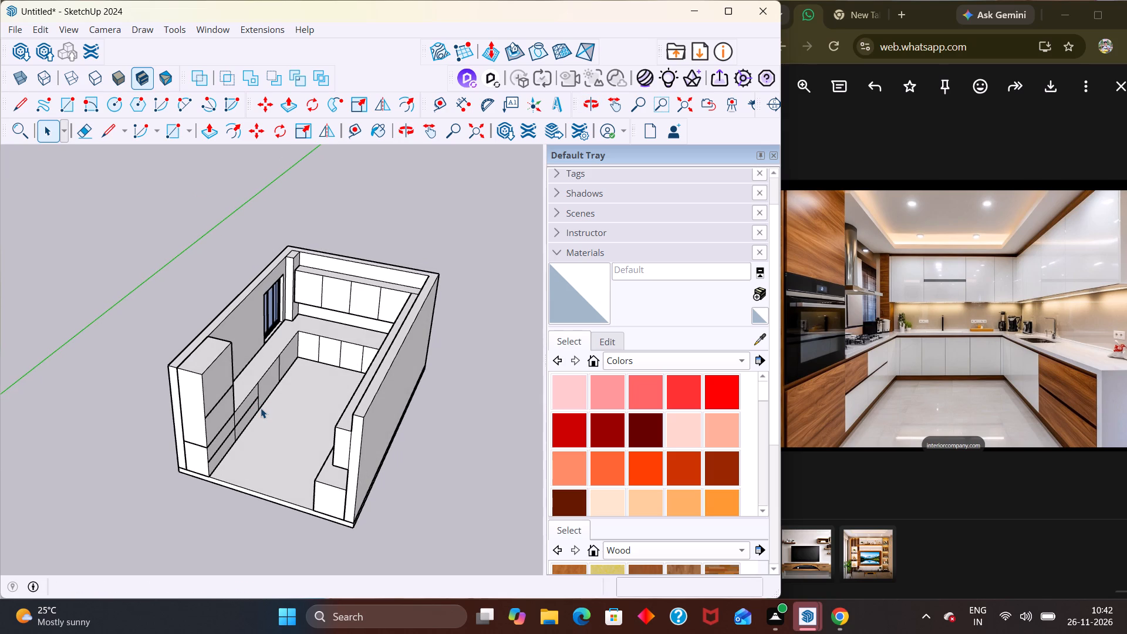
middle_drag(232, 416, 395, 450)
middle_drag(371, 447, 411, 413)
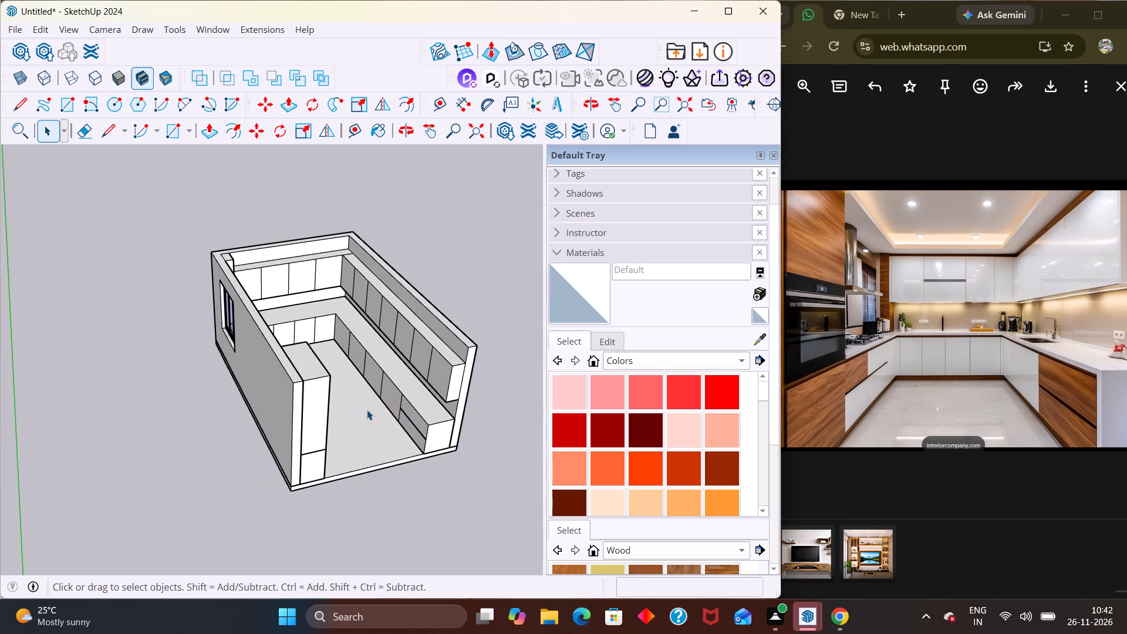
middle_drag(356, 407, 218, 474)
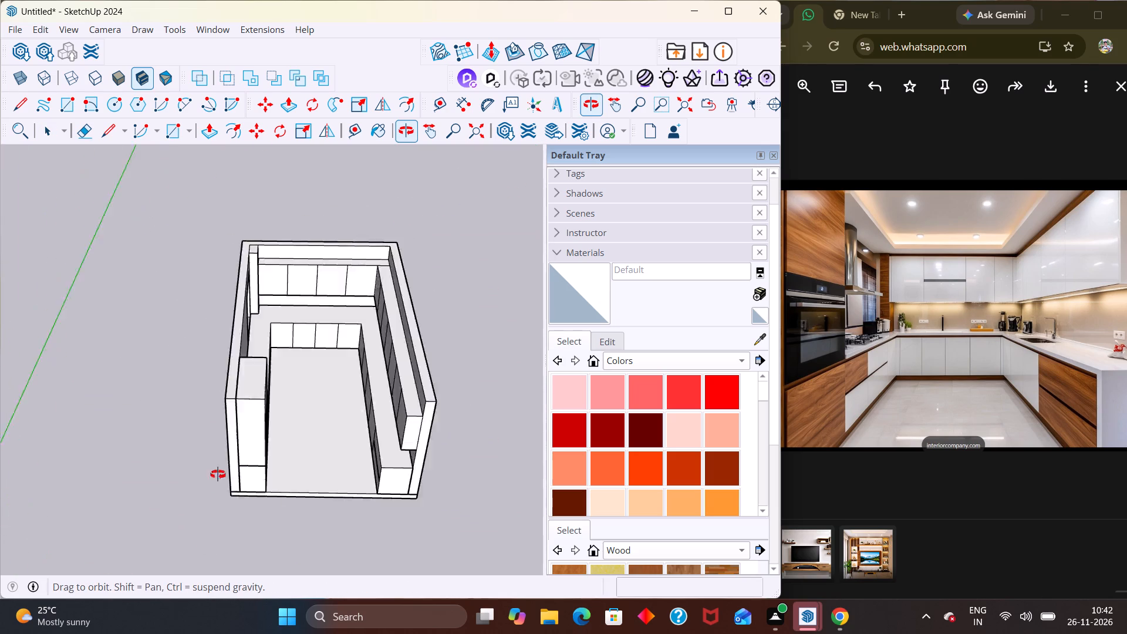
middle_drag(218, 474, 292, 316)
scroll(285, 269, up, 5)
middle_drag(262, 283, 141, 517)
scroll(156, 329, up, 3)
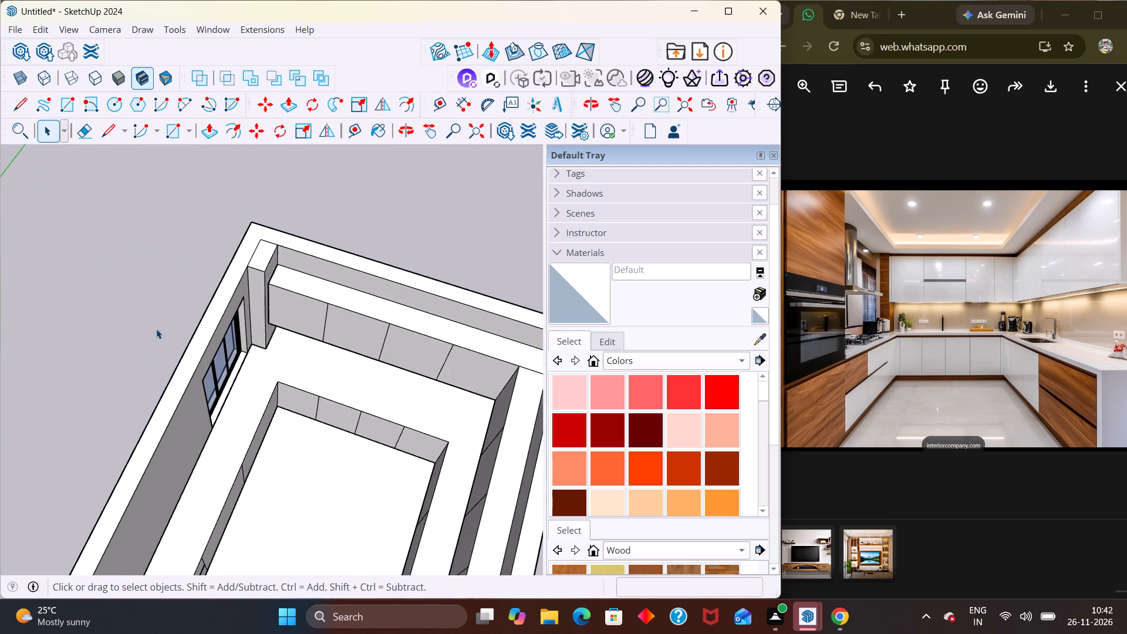
Examine the window's panes and frame up close from outside the side wall.
middle_drag(168, 354, 390, 493)
scroll(382, 447, up, 1)
scroll(163, 360, up, 5)
middle_drag(223, 363, 562, 436)
middle_drag(389, 394, 328, 539)
middle_drag(311, 387, 367, 520)
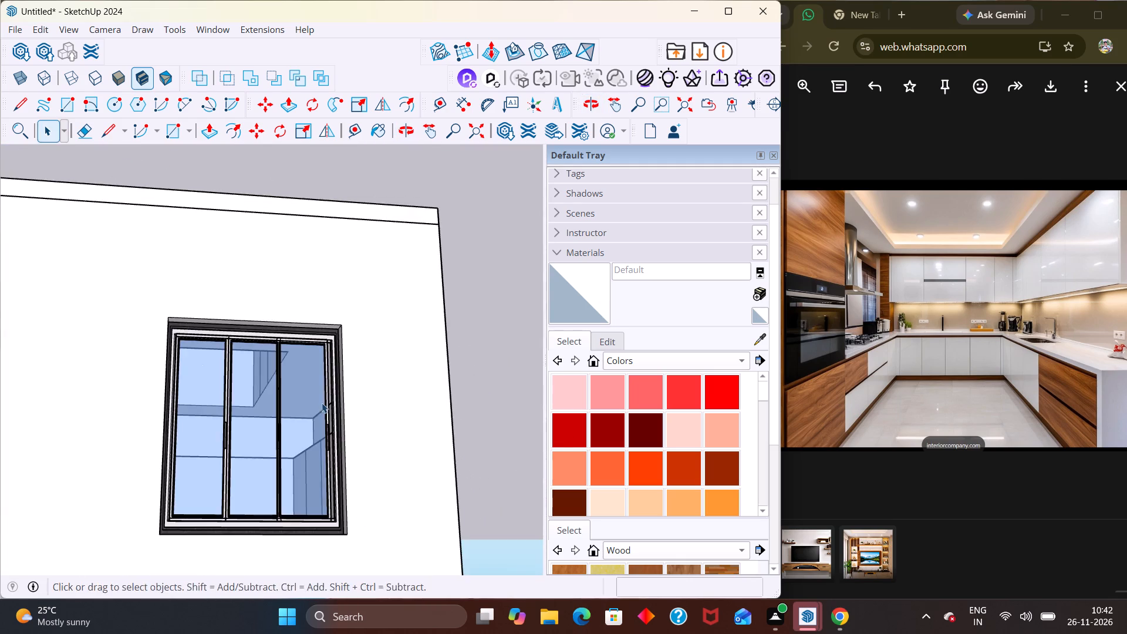
middle_drag(318, 400, 319, 512)
middle_drag(311, 475, 282, 346)
scroll(298, 335, down, 14)
scroll(328, 373, up, 1)
scroll(329, 374, down, 1)
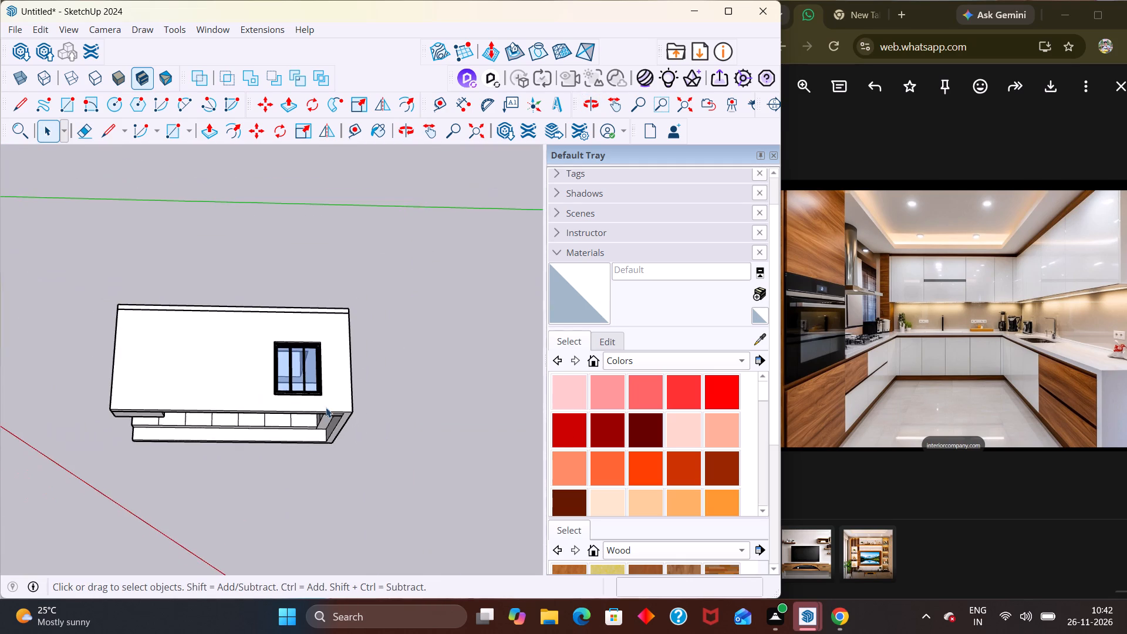
Examine the model from the wall opposite the window, from underneath and back at the open end.
middle_drag(313, 448, 344, 324)
middle_drag(294, 464, 305, 355)
middle_drag(273, 546, 293, 343)
middle_drag(263, 503, 314, 285)
middle_drag(255, 451, 254, 446)
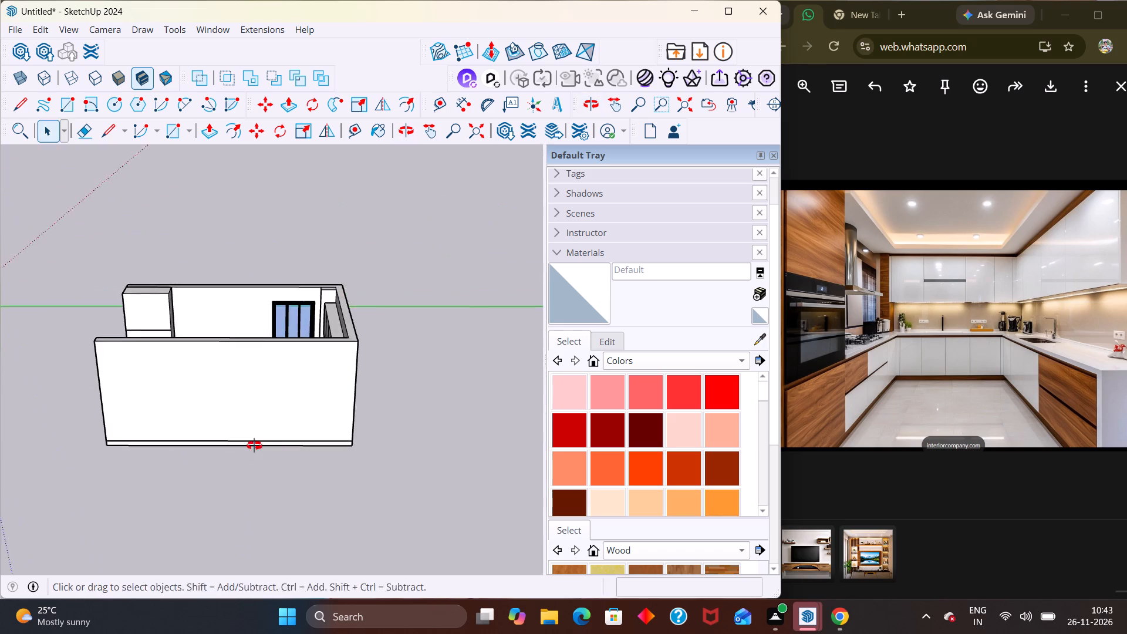
middle_drag(254, 446, 271, 228)
middle_drag(168, 458, 209, 238)
middle_drag(184, 501, 211, 320)
middle_drag(200, 198, 263, 593)
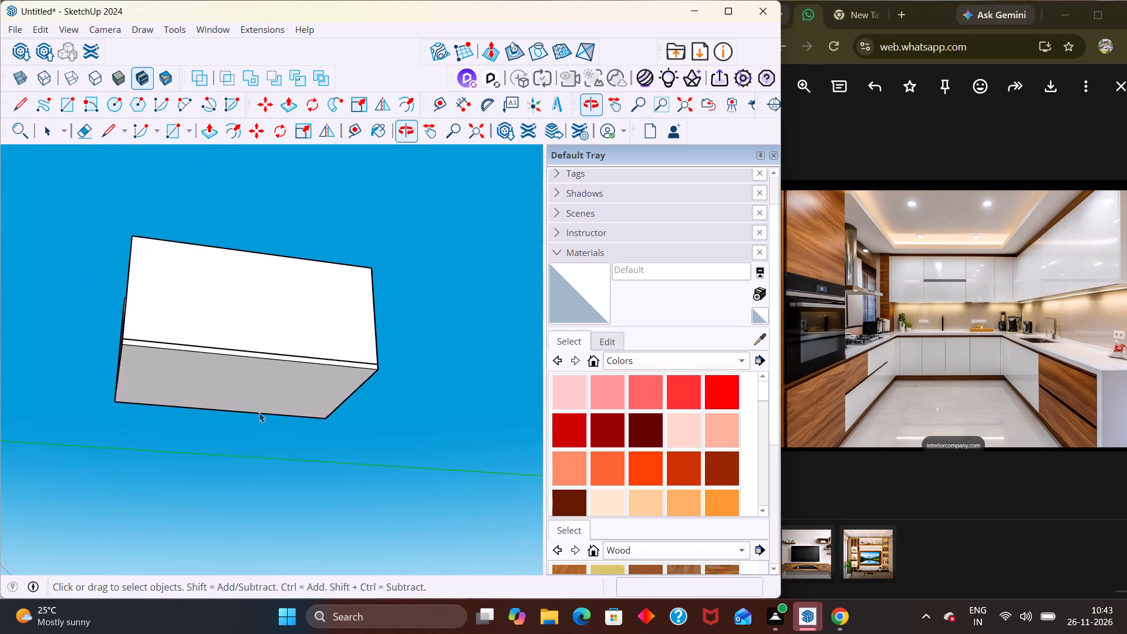
middle_drag(251, 268, 326, 520)
middle_drag(176, 386, 396, 368)
scroll(222, 398, up, 3)
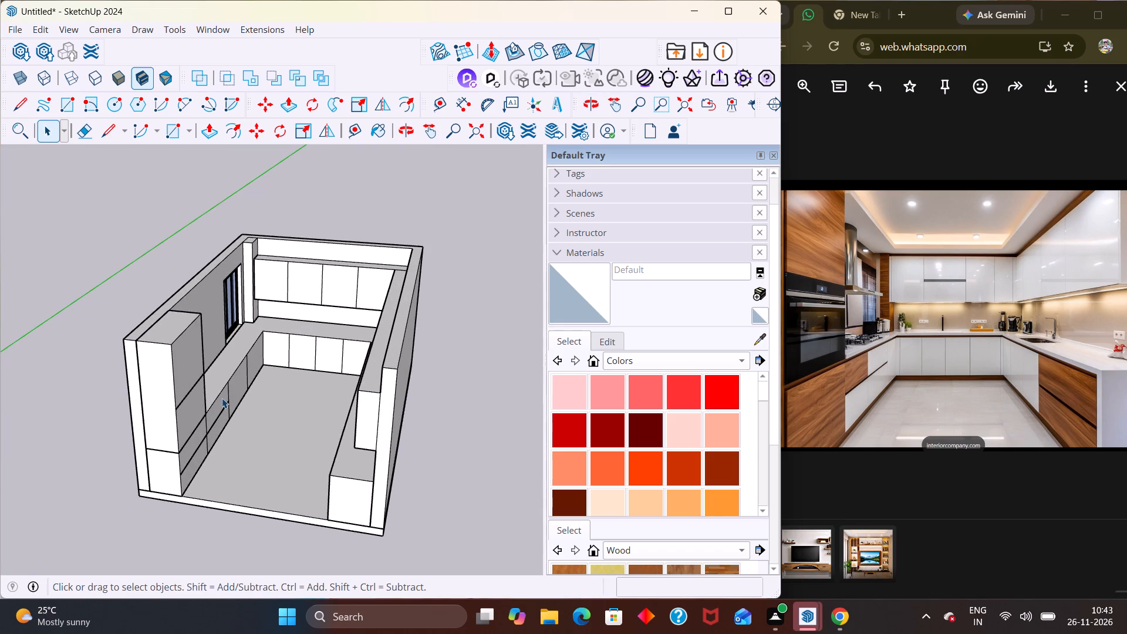
Open the base cabinet group for editing and delete the vertical divider between the door panels below the window.
scroll(210, 430, up, 4)
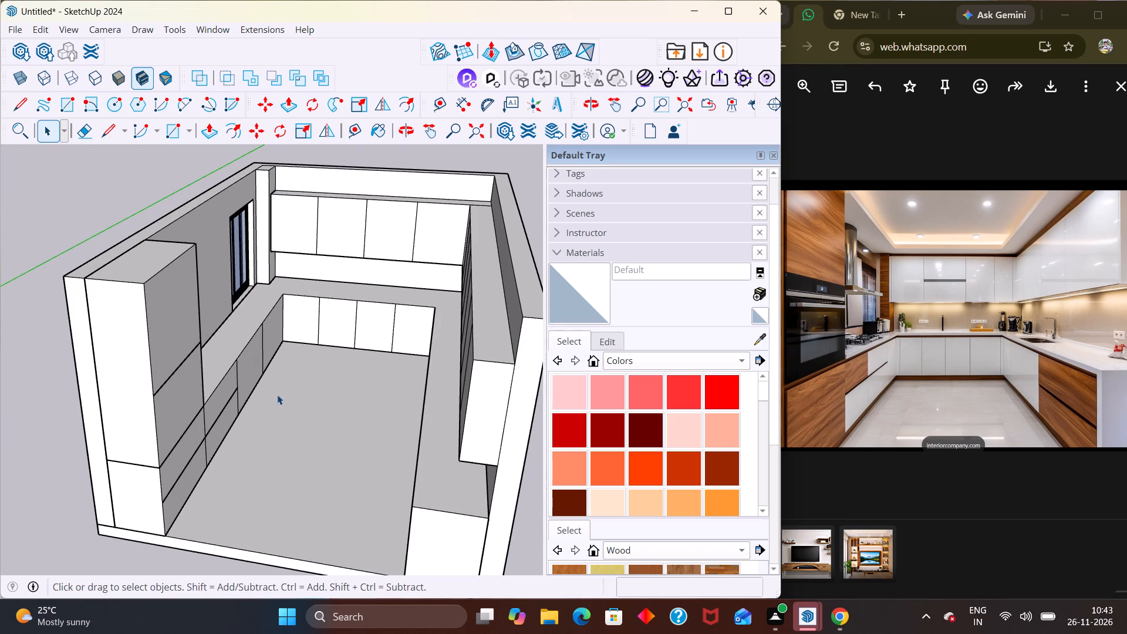
scroll(268, 380, up, 4)
middle_drag(267, 390, 76, 409)
scroll(243, 288, up, 2)
scroll(259, 312, down, 3)
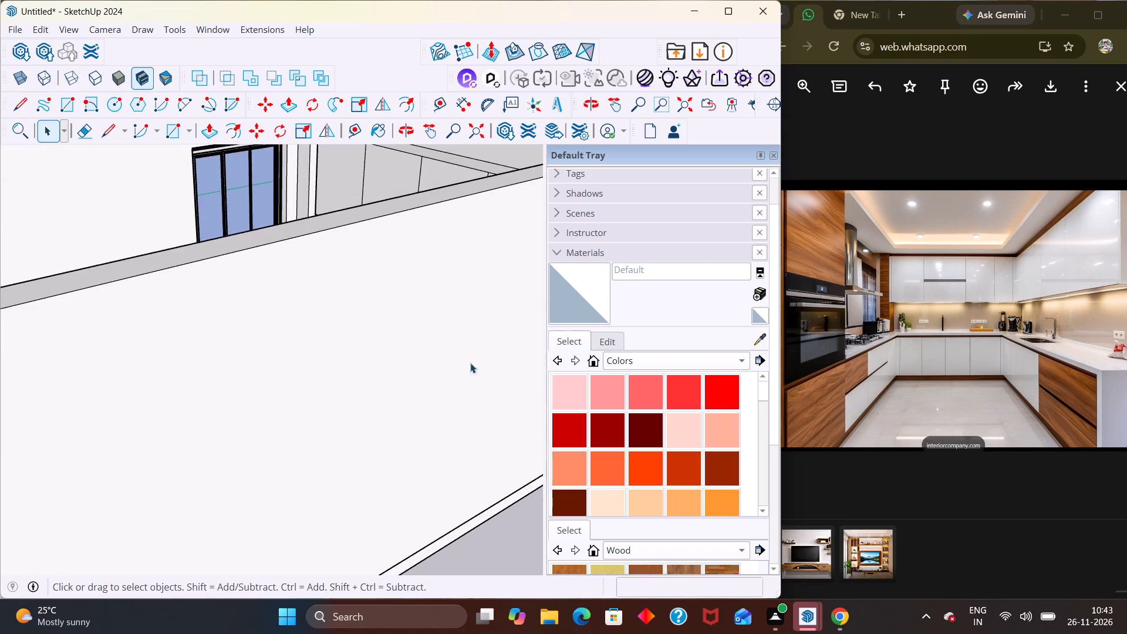
scroll(436, 351, down, 6)
middle_drag(381, 329, 445, 443)
scroll(332, 316, up, 9)
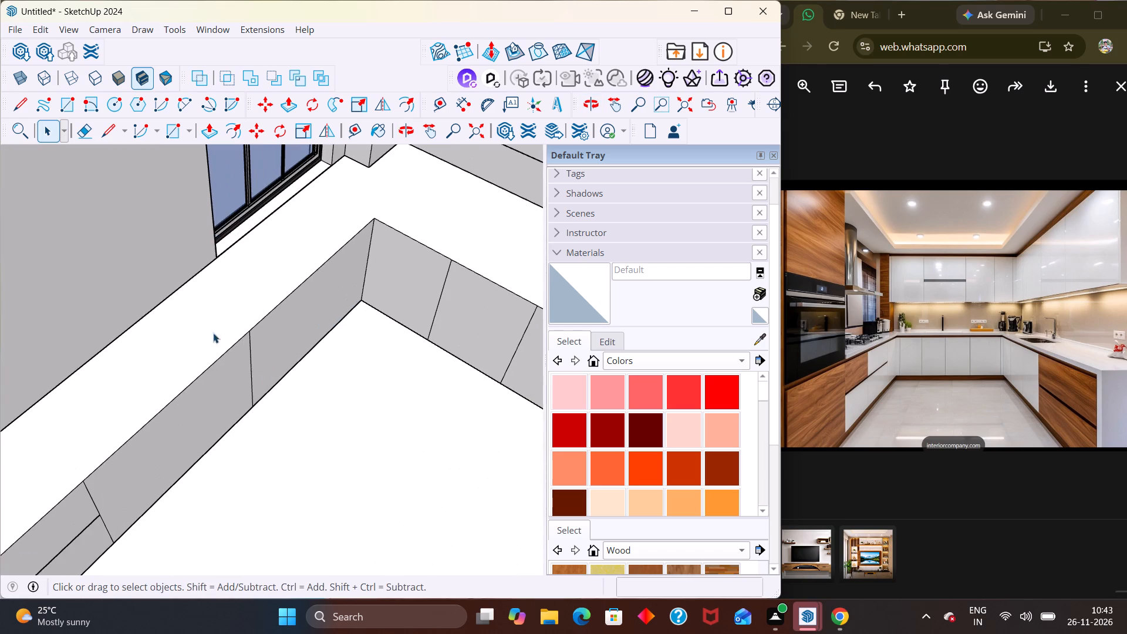
middle_drag(195, 296, 191, 266)
middle_drag(238, 345, 248, 295)
scroll(248, 295, up, 1)
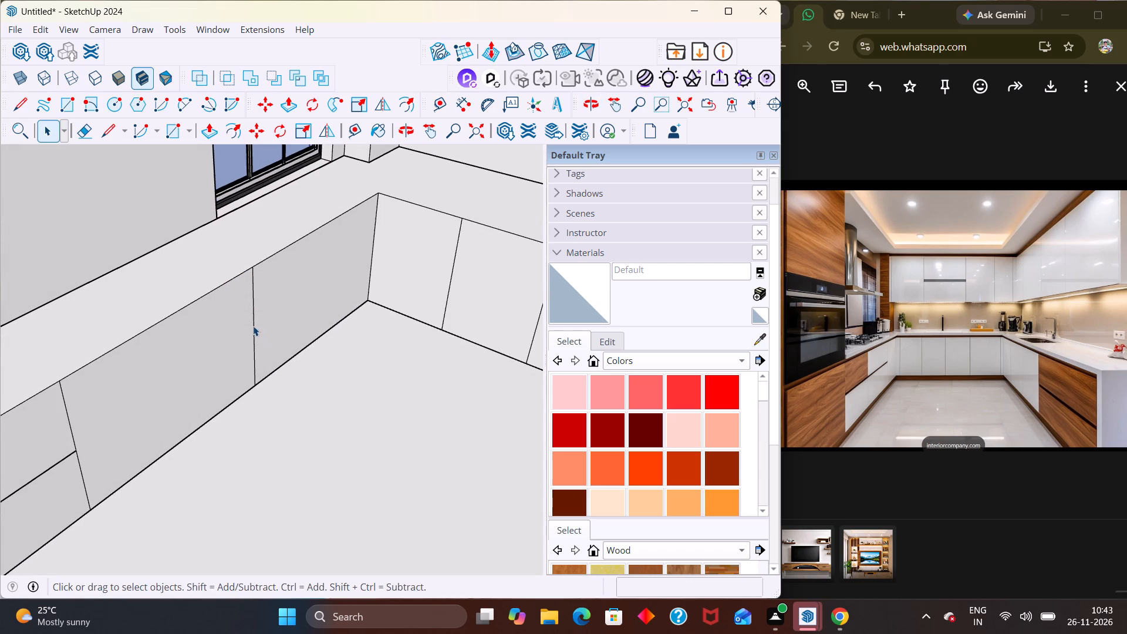
click(253, 326)
double_click(253, 326)
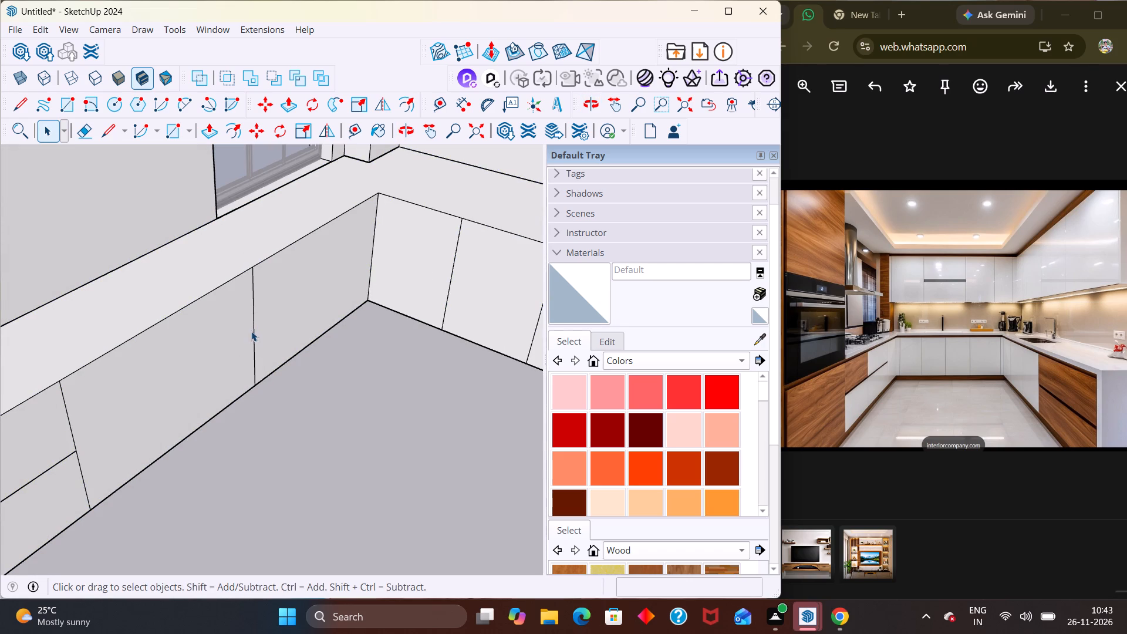
click(255, 338)
double_click(257, 342)
click(256, 341)
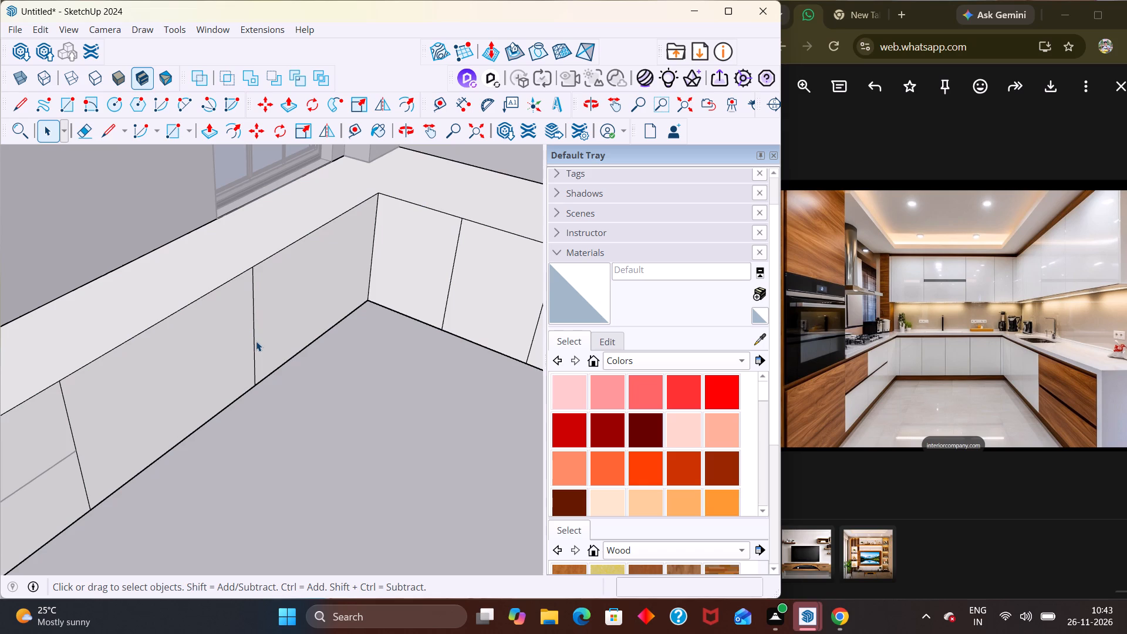
key(Delete)
Copy the divider beside the drawers to the inner base cabinet corner, dividing the span first by 3, then by 4 for equal doors.
click(90, 503)
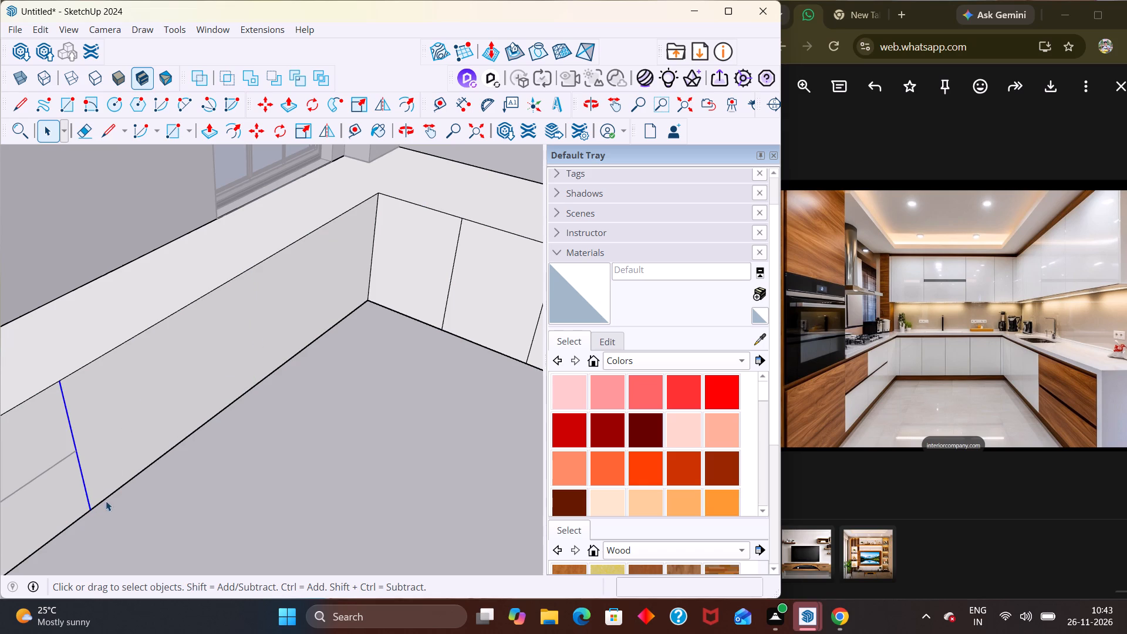
key(m)
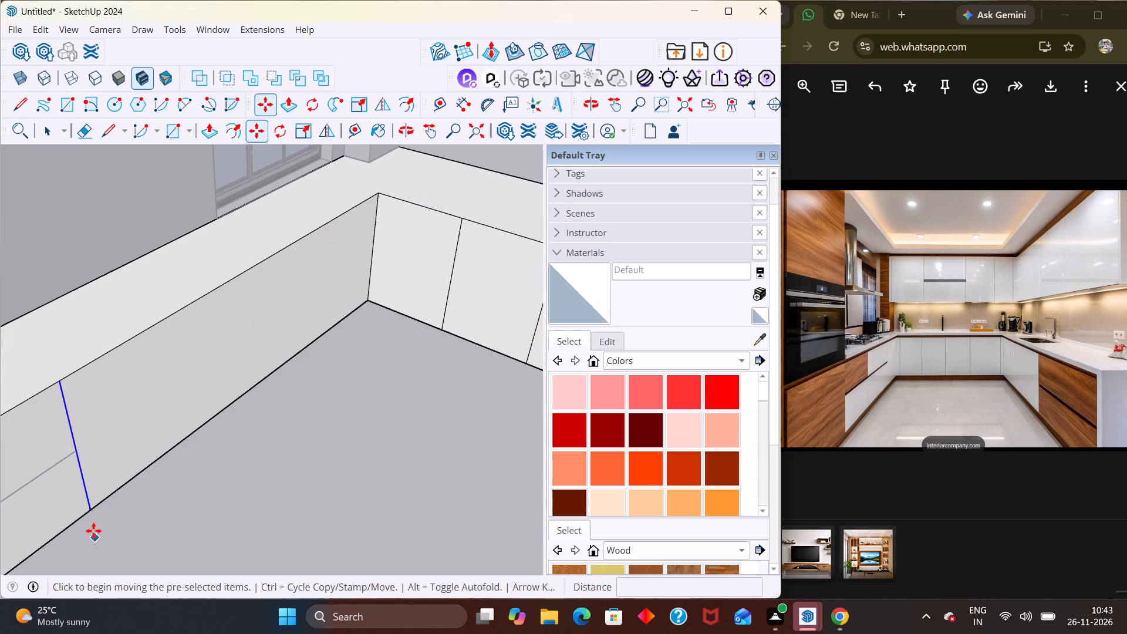
click(92, 514)
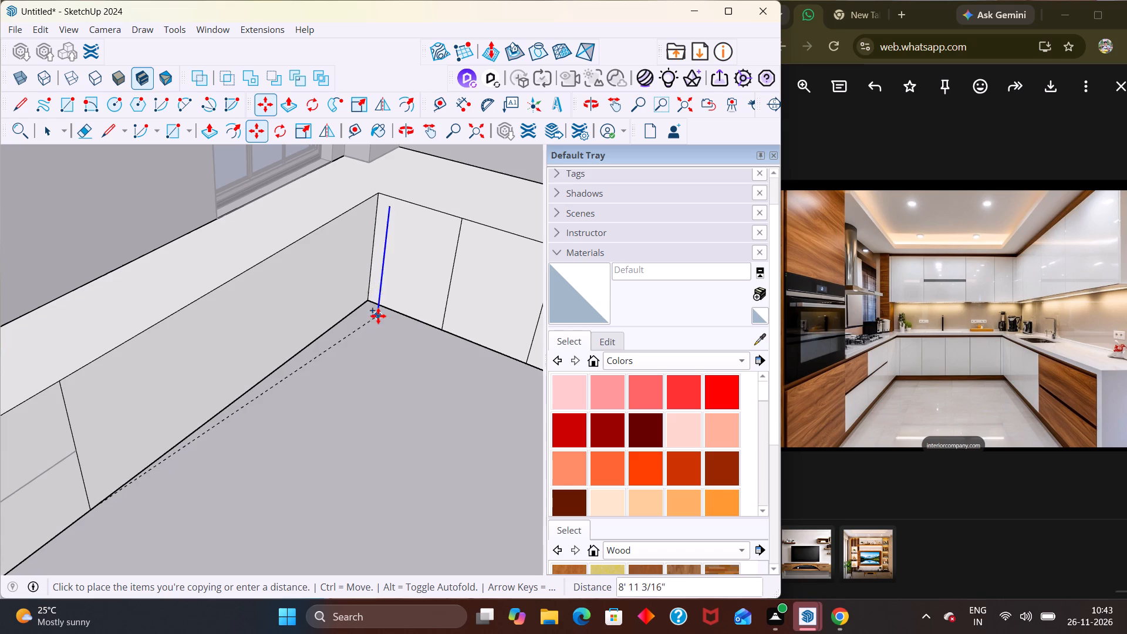
click(370, 301)
key(slash)
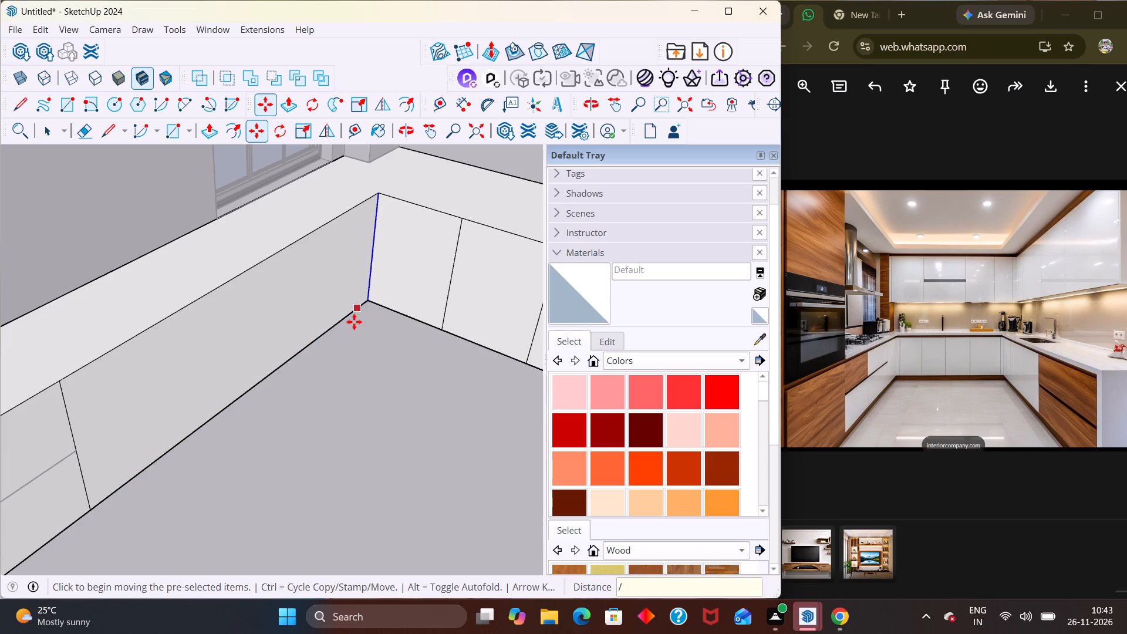
key(3)
key(Return)
key(slash)
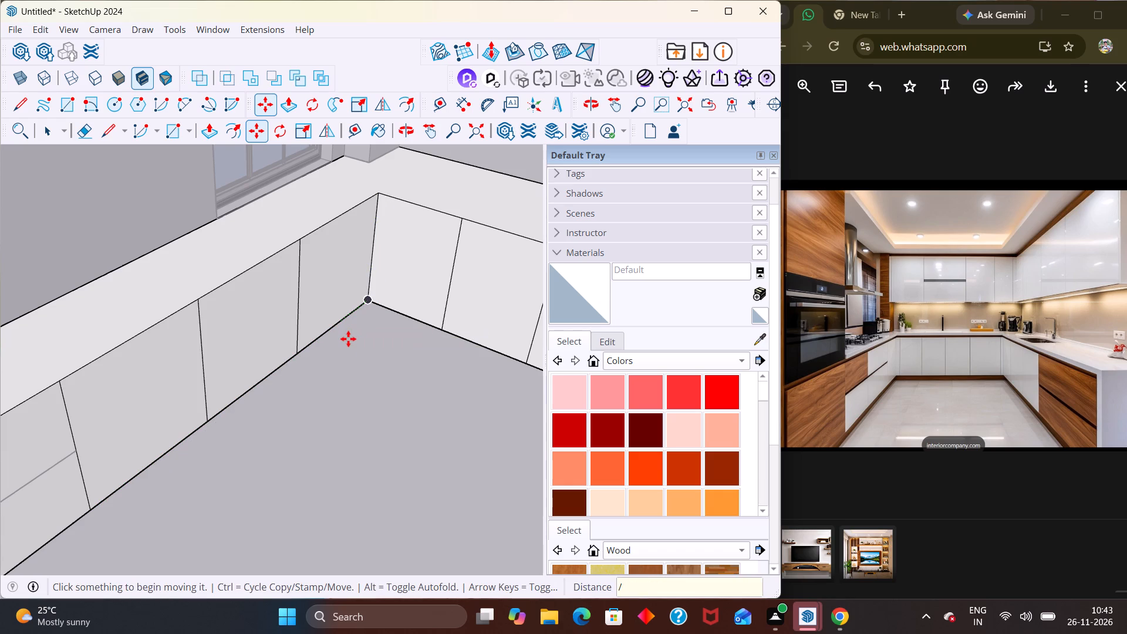
key(4)
key(Return)
scroll(348, 330, down, 7)
scroll(352, 321, up, 1)
scroll(352, 322, down, 10)
key(space)
click(431, 461)
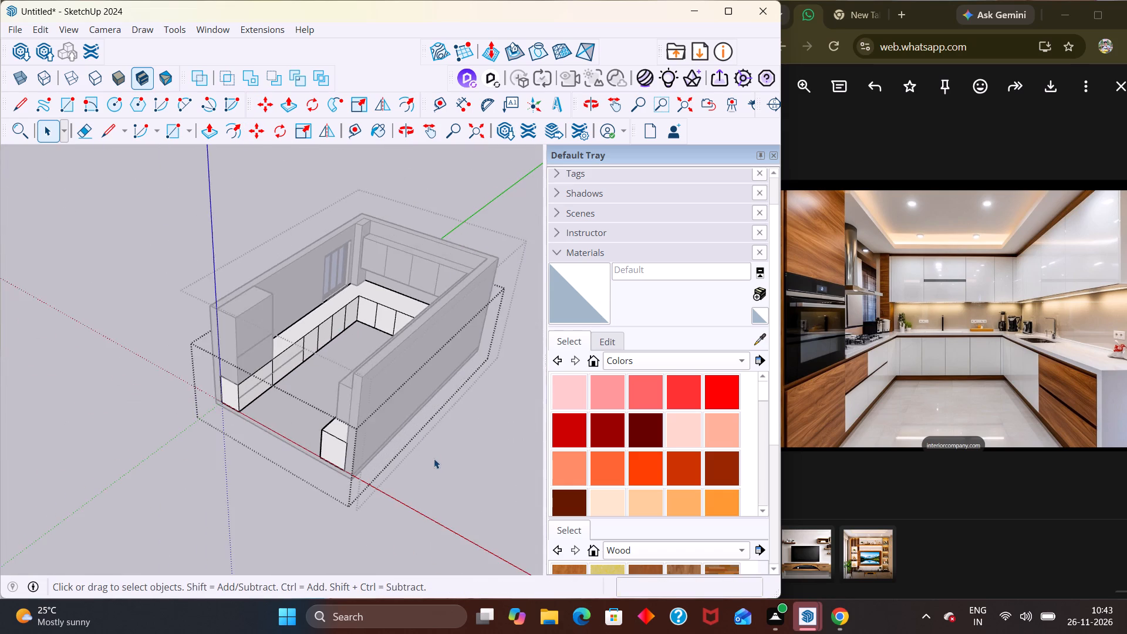
middle_drag(296, 383, 398, 278)
scroll(359, 281, up, 4)
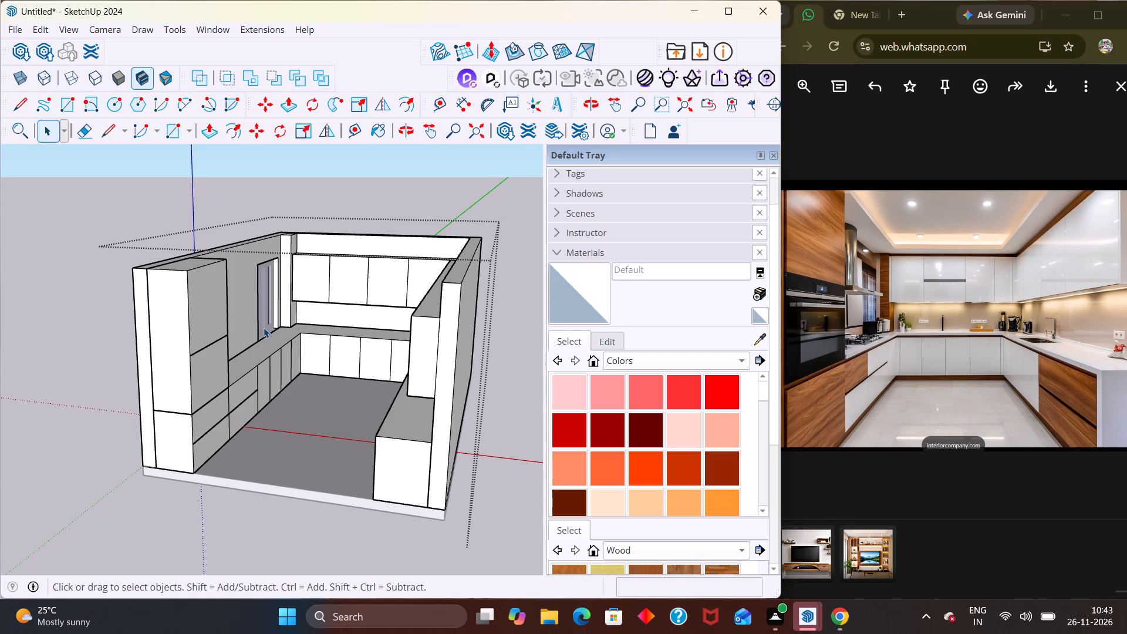
Close the cabinet group editing and examine the kitchen model from above, the open end, underneath and both side walls.
scroll(264, 328, down, 2)
drag(475, 335, 487, 325)
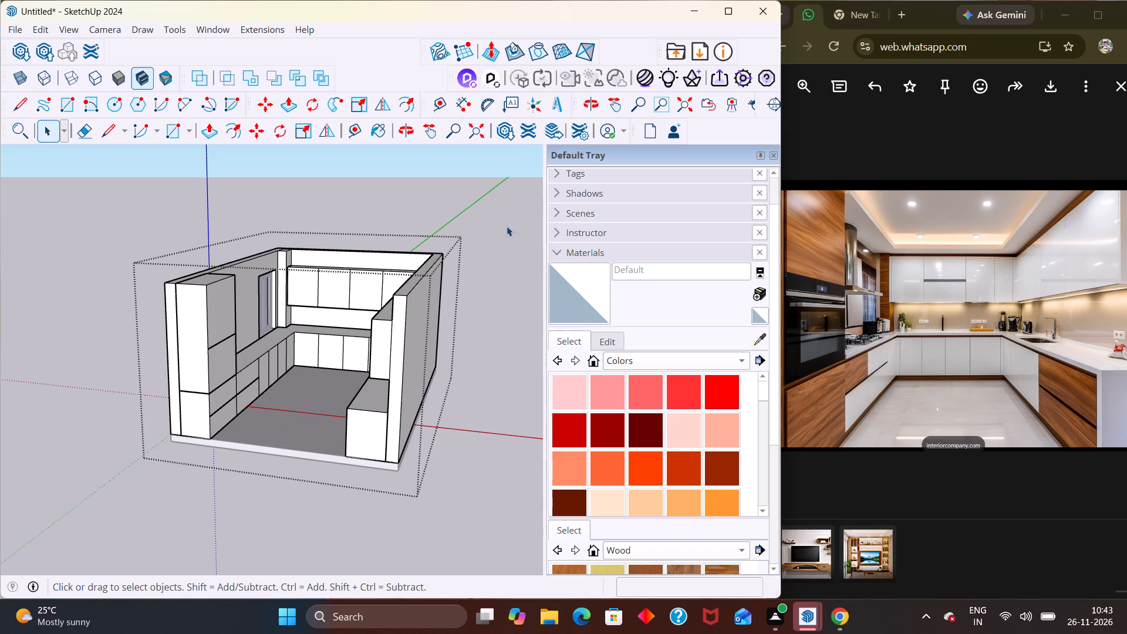
click(507, 226)
middle_drag(437, 278, 211, 311)
middle_drag(262, 345, 327, 332)
middle_drag(323, 304, 347, 356)
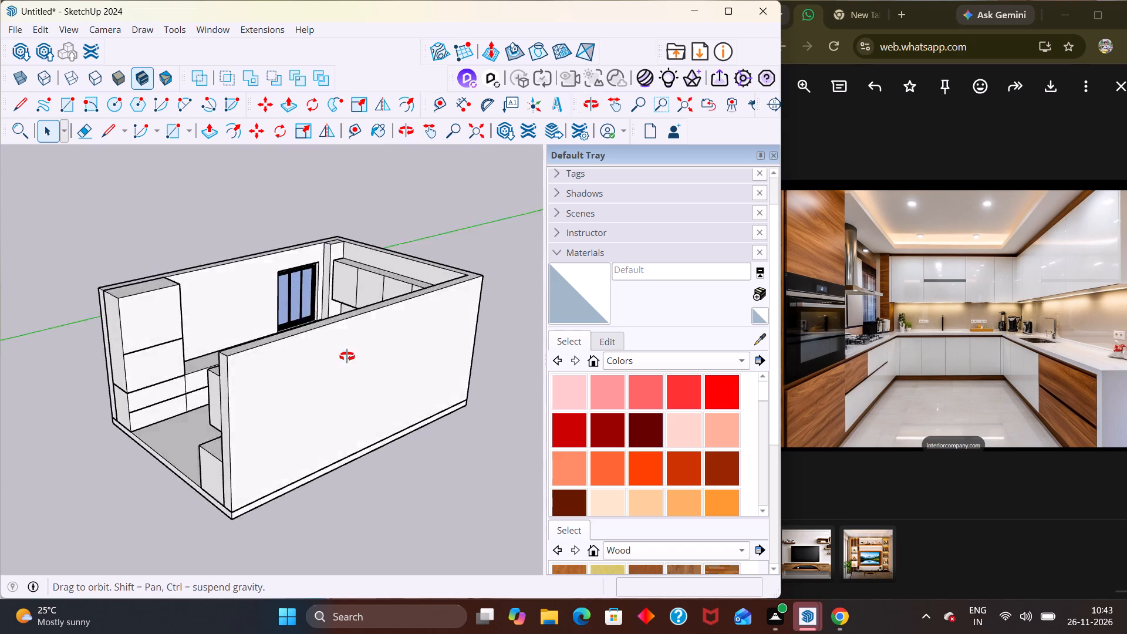
middle_drag(347, 356, 355, 368)
middle_drag(301, 328, 381, 331)
middle_drag(339, 320, 407, 326)
middle_drag(298, 318, 403, 308)
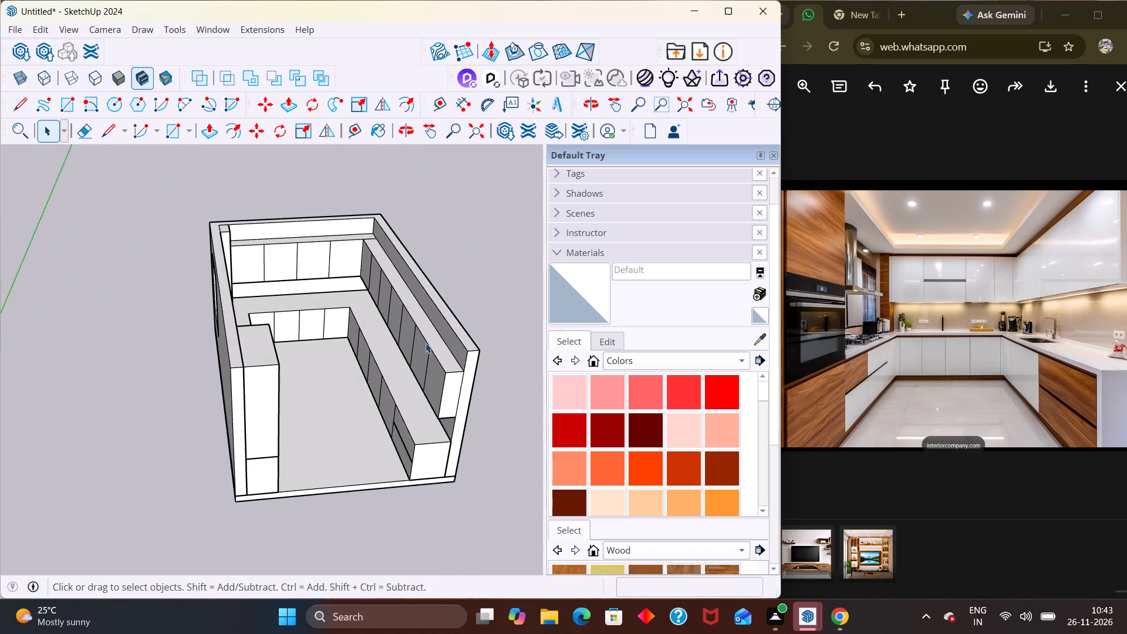
middle_drag(350, 312, 352, 205)
middle_drag(339, 318, 336, 263)
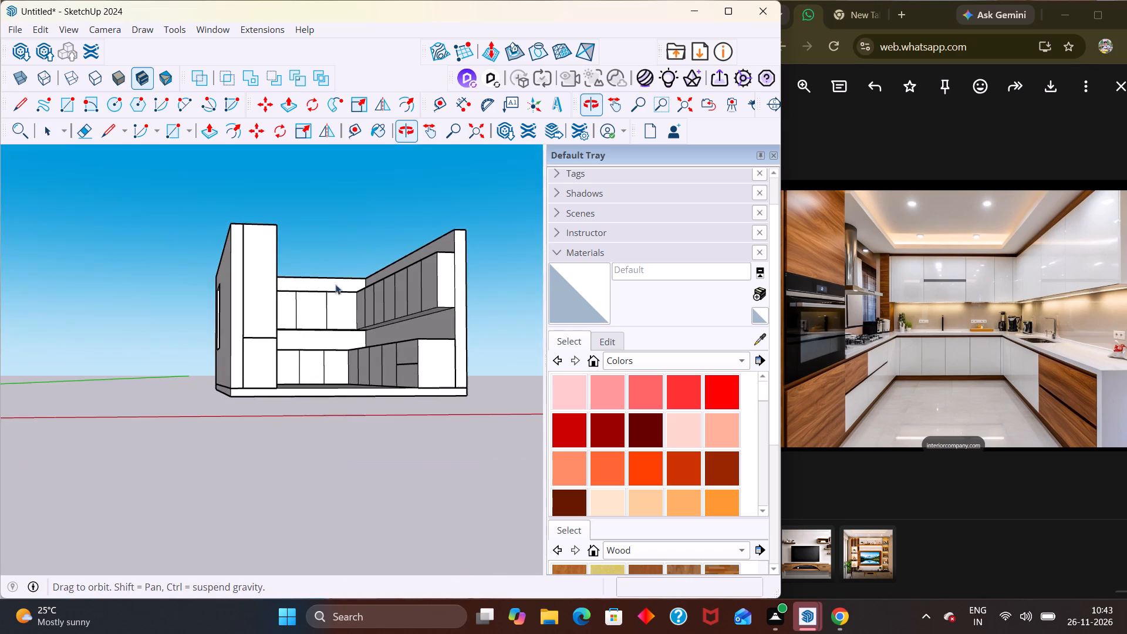
middle_drag(343, 362, 343, 335)
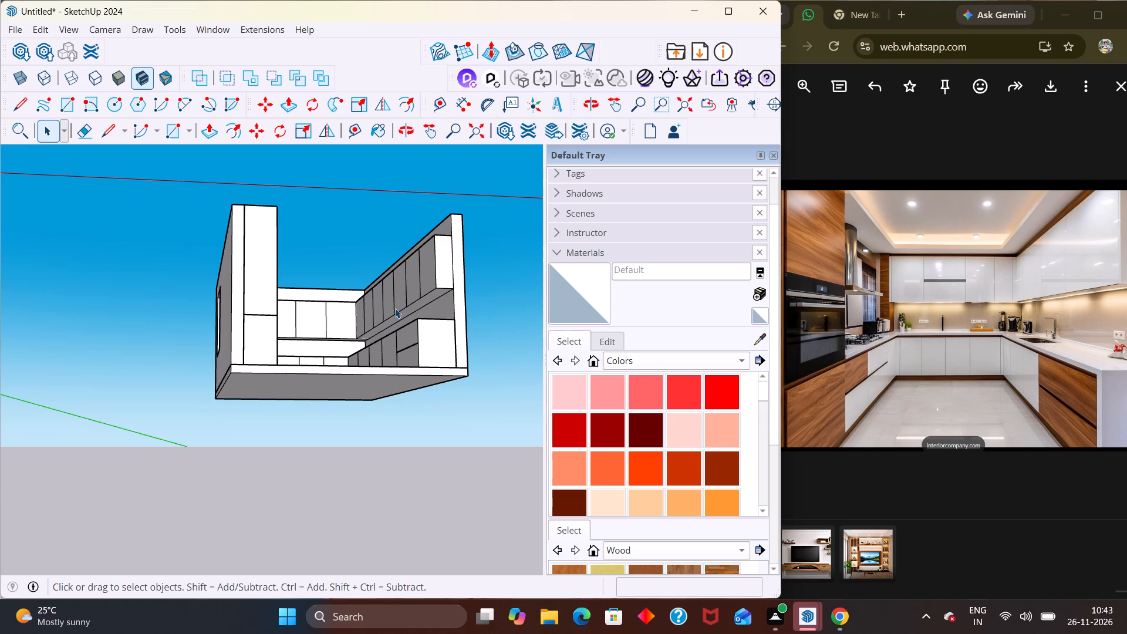
middle_drag(404, 319, 418, 361)
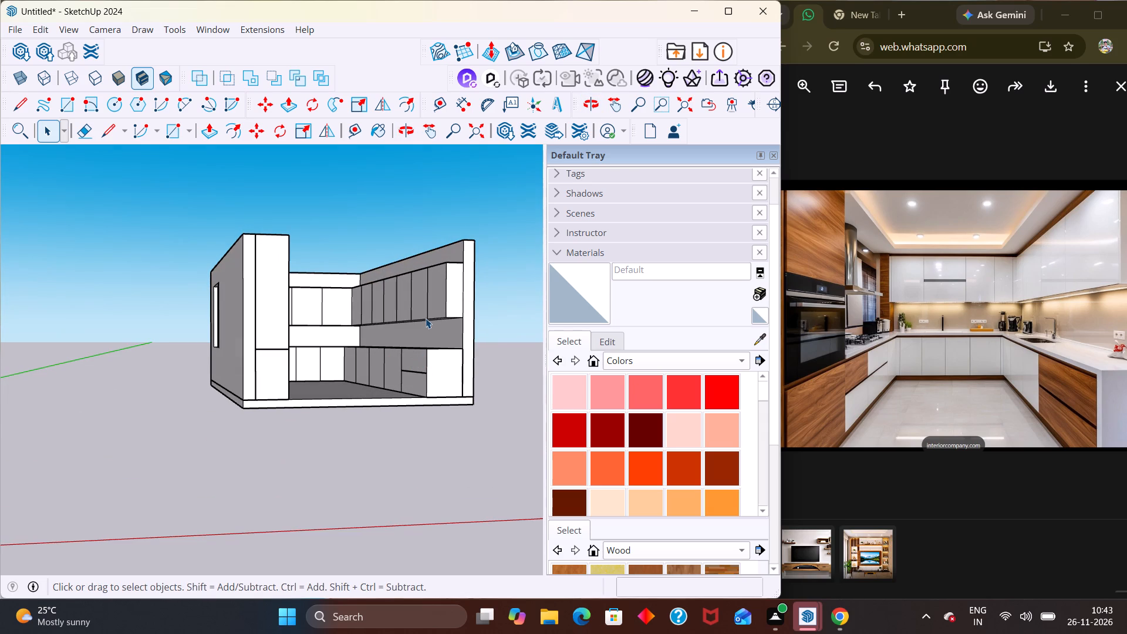
middle_drag(424, 292, 416, 348)
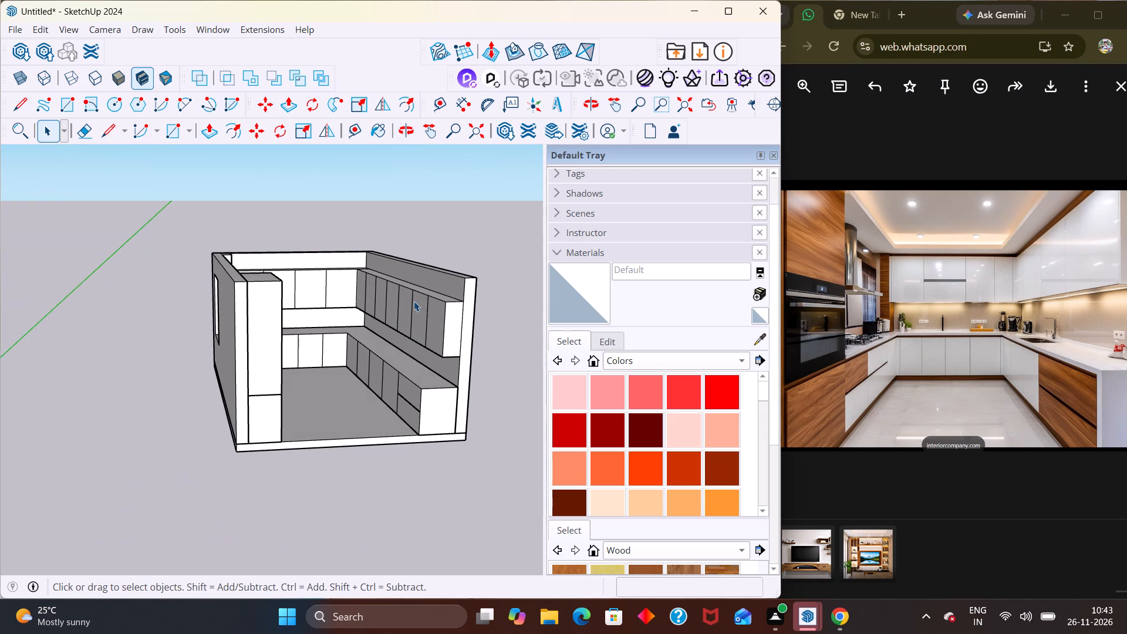
middle_drag(386, 301, 251, 303)
scroll(274, 236, down, 2)
scroll(274, 236, up, 2)
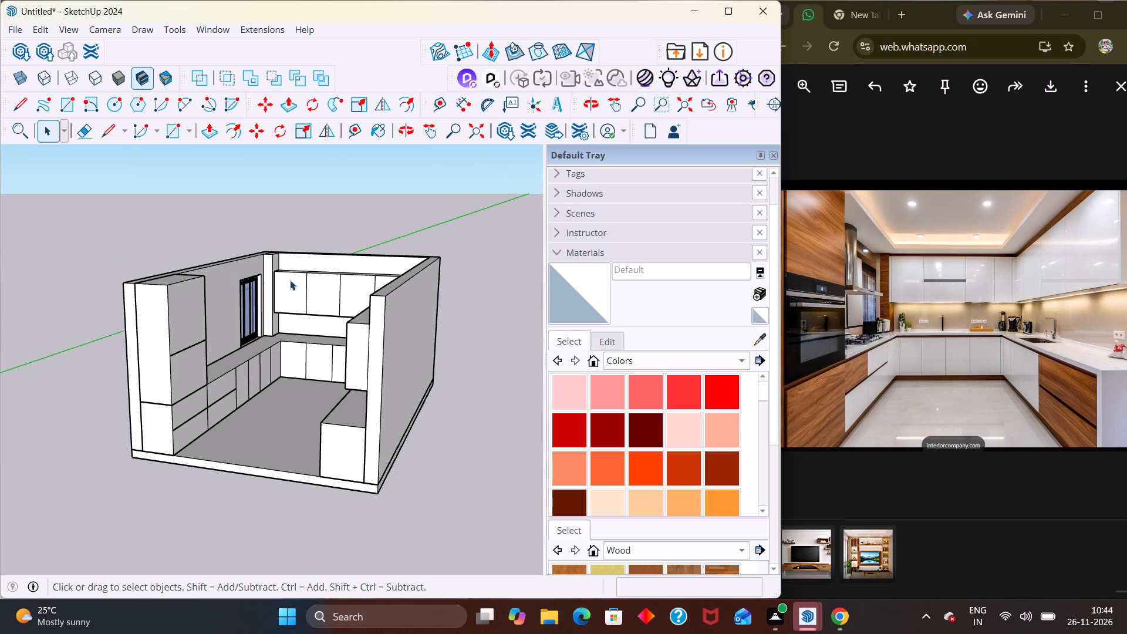
middle_drag(335, 287, 378, 385)
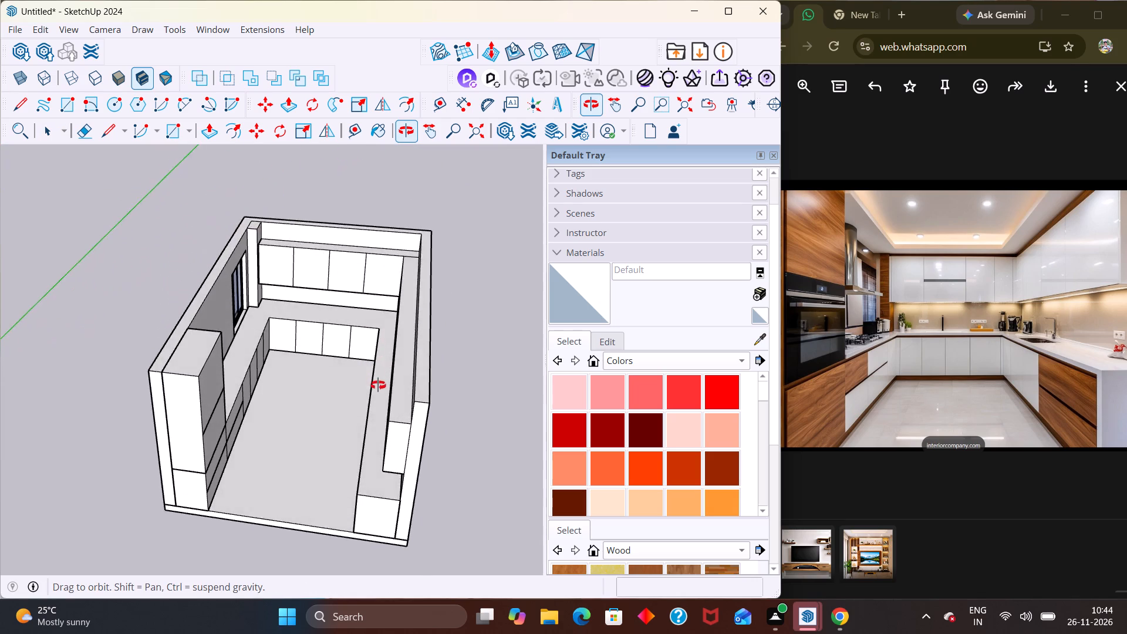
middle_drag(378, 385, 556, 268)
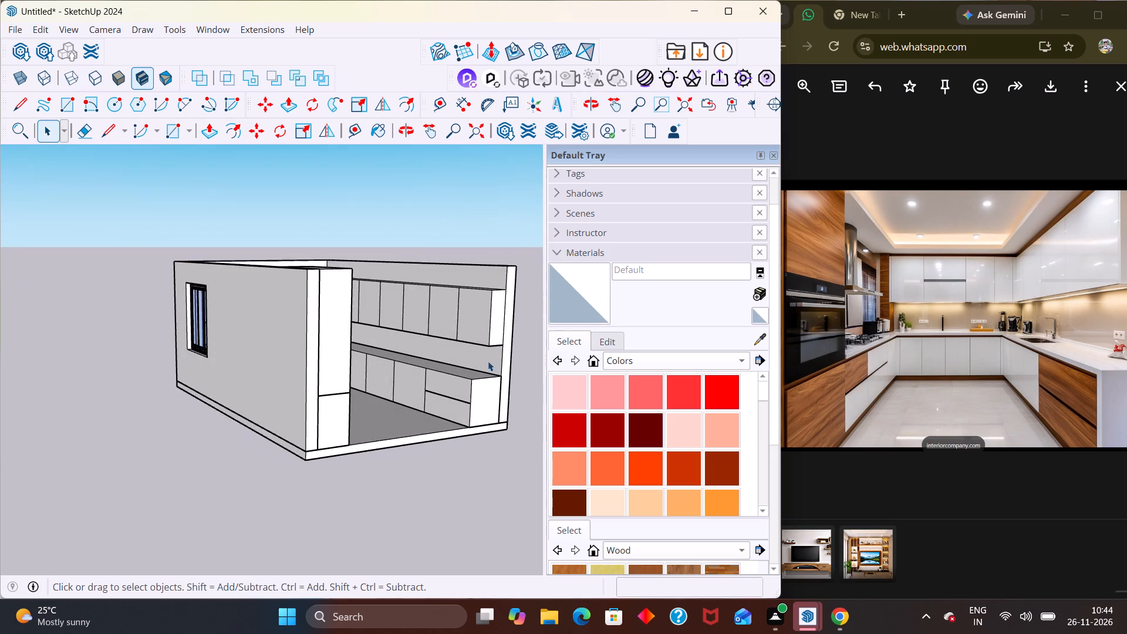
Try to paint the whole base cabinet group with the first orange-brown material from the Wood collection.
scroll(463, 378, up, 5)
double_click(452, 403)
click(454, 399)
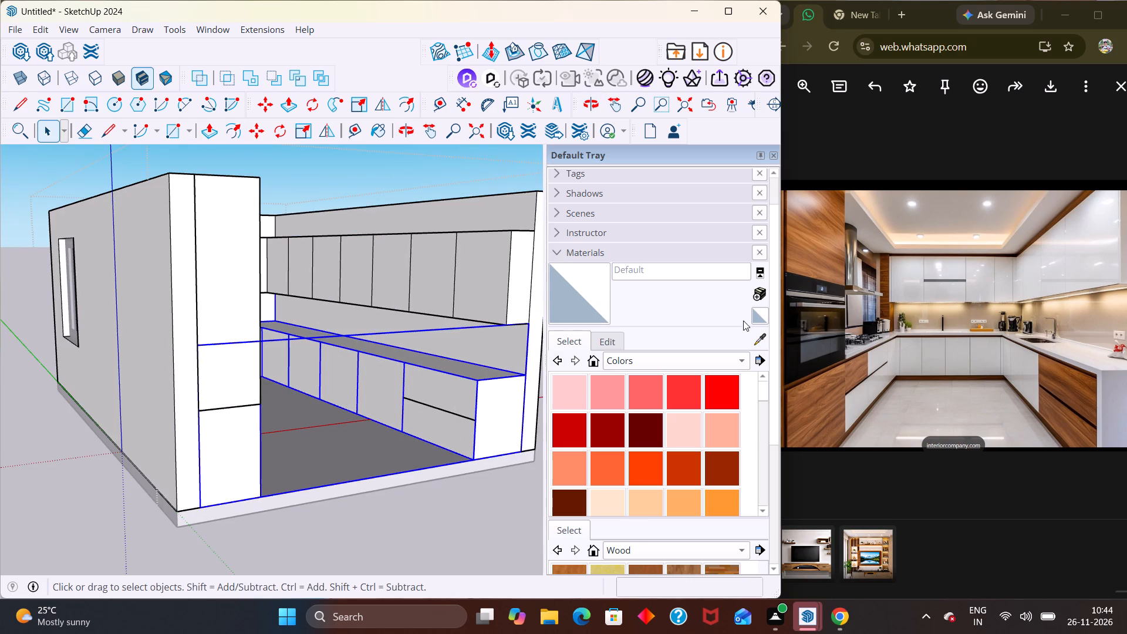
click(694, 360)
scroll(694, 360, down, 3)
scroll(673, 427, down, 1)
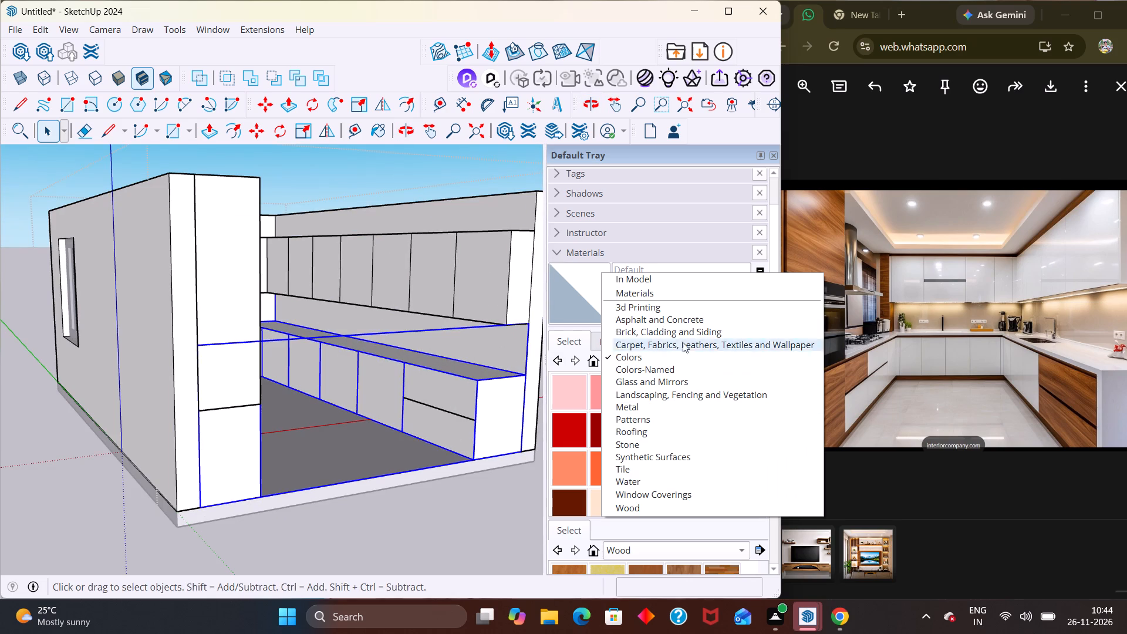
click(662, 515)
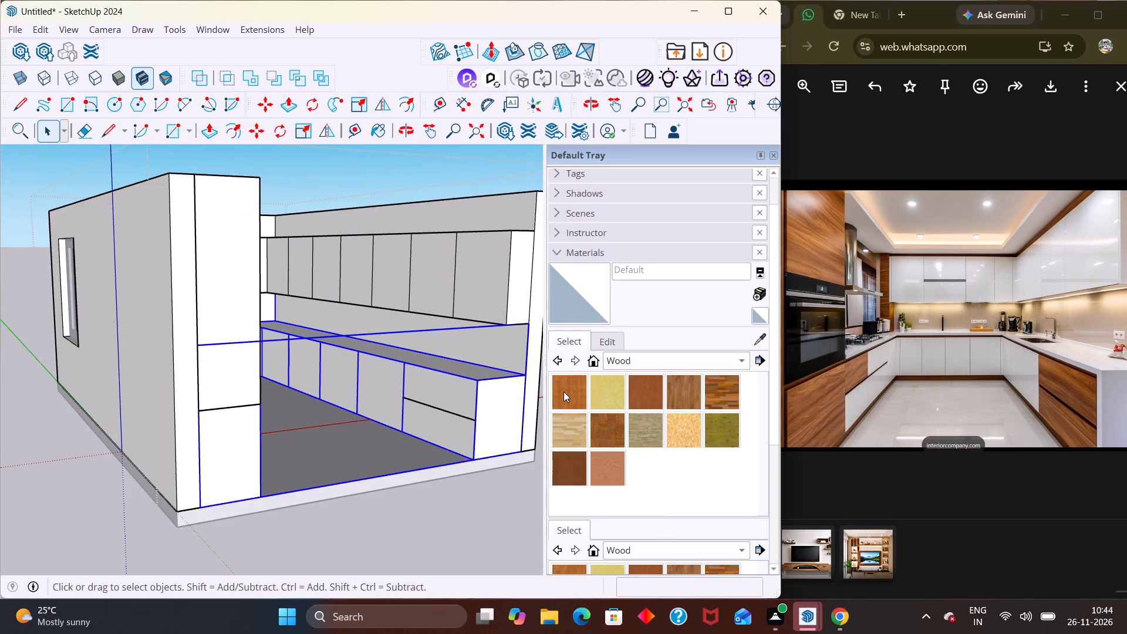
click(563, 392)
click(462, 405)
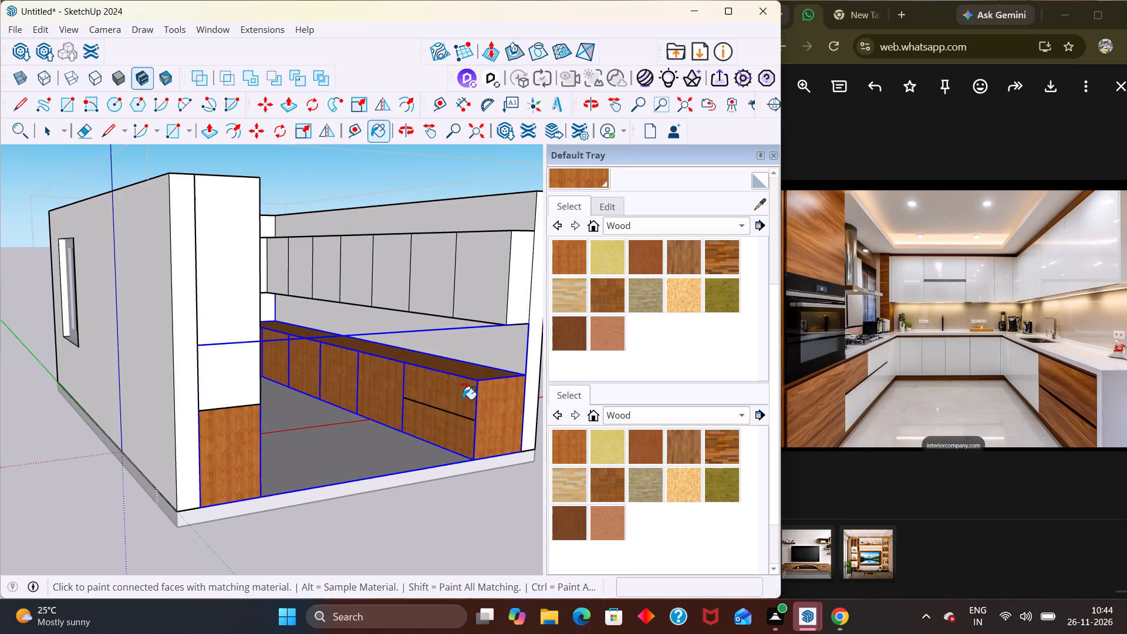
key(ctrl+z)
Open the base cabinet group and paint the drawer fronts at the open end, opposite the window wall, with orange-brown wood.
key(space)
double_click(463, 399)
scroll(463, 399, up, 4)
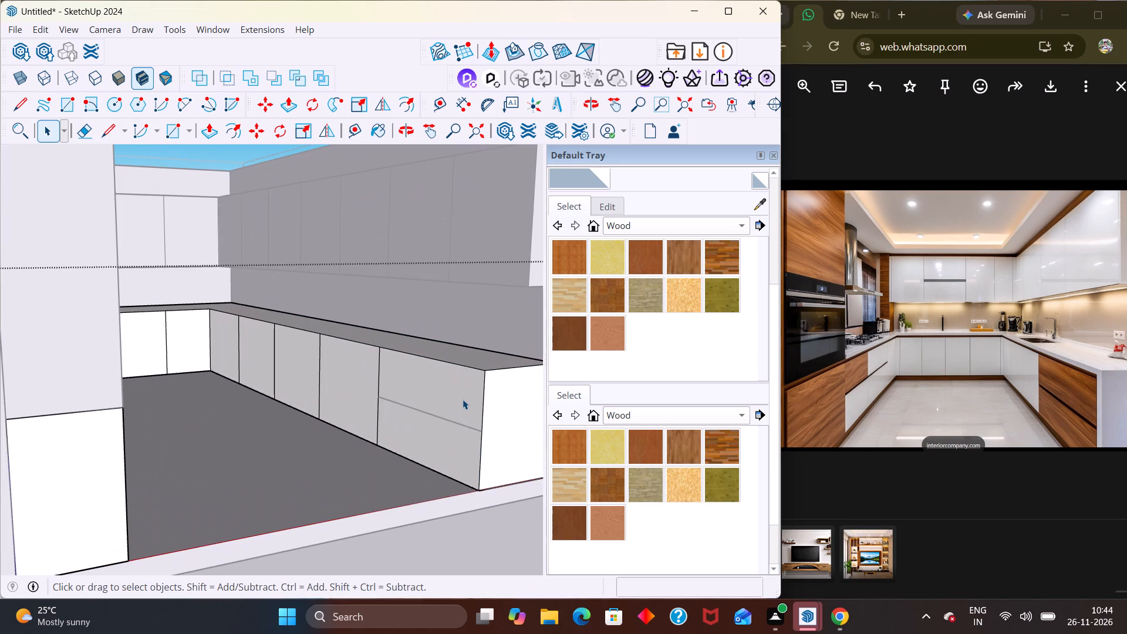
click(463, 399)
click(576, 451)
click(471, 413)
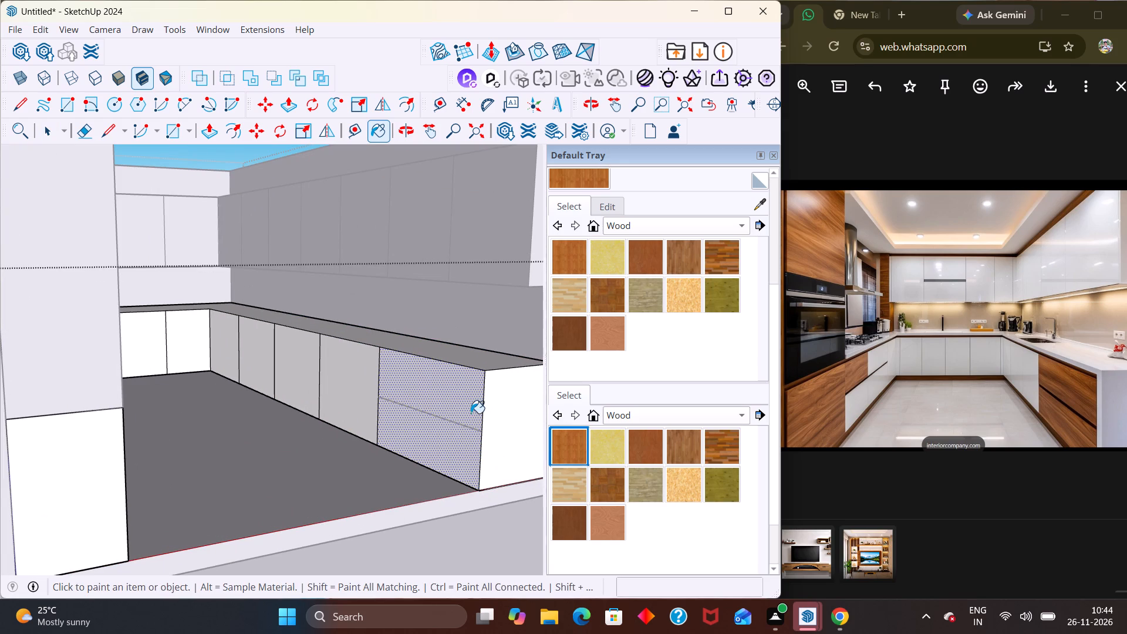
middle_drag(487, 414, 443, 413)
scroll(518, 376, down, 9)
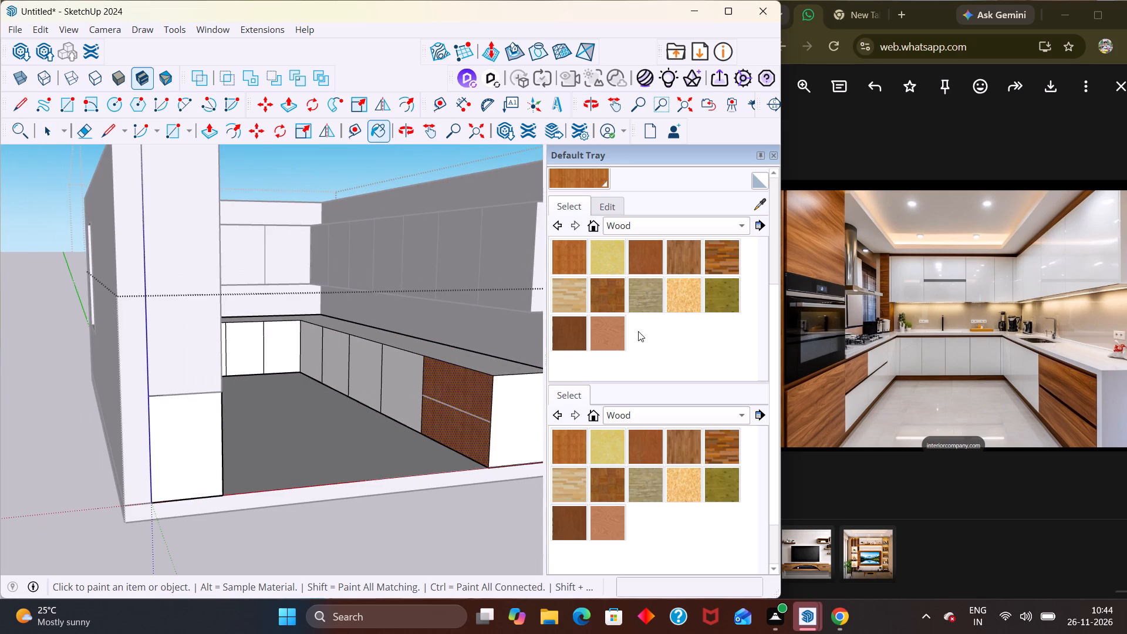
Paint the drawer fronts below the tall cabinet on the window side with the same orange-brown wood.
scroll(638, 331, down, 1)
middle_drag(450, 401, 313, 387)
scroll(435, 294, down, 5)
scroll(77, 335, up, 2)
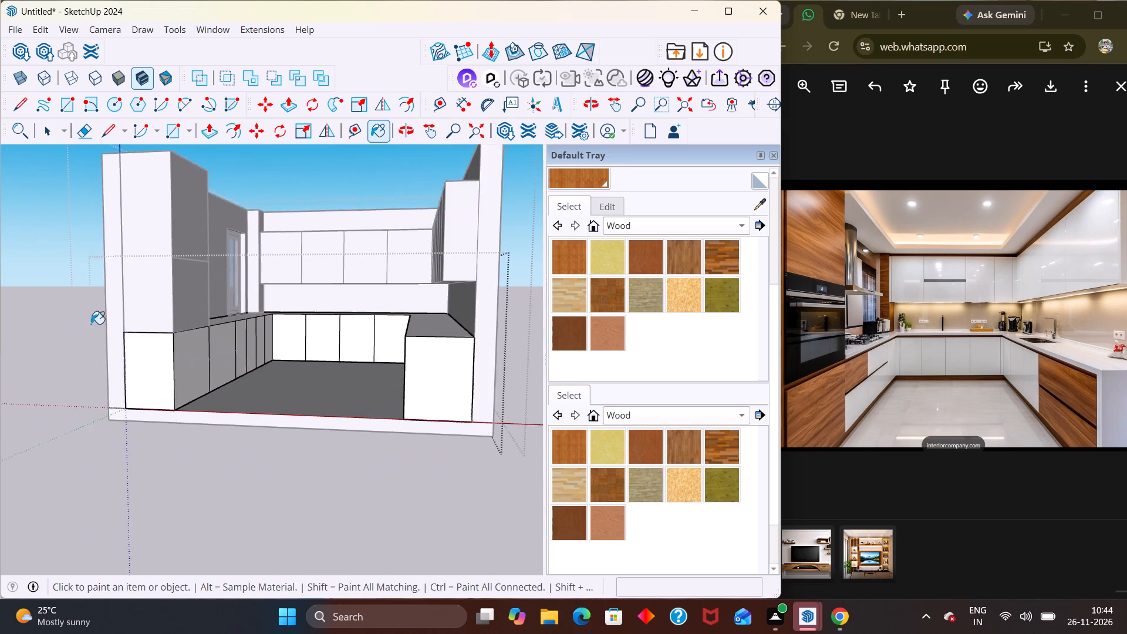
scroll(91, 324, up, 10)
middle_drag(141, 379, 60, 392)
click(194, 373)
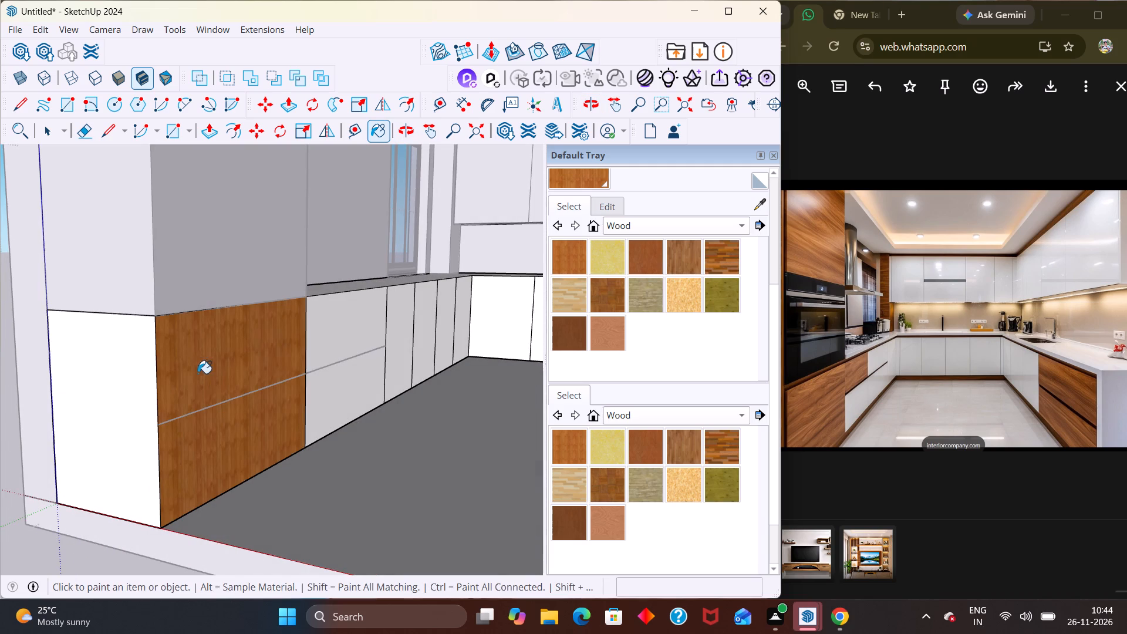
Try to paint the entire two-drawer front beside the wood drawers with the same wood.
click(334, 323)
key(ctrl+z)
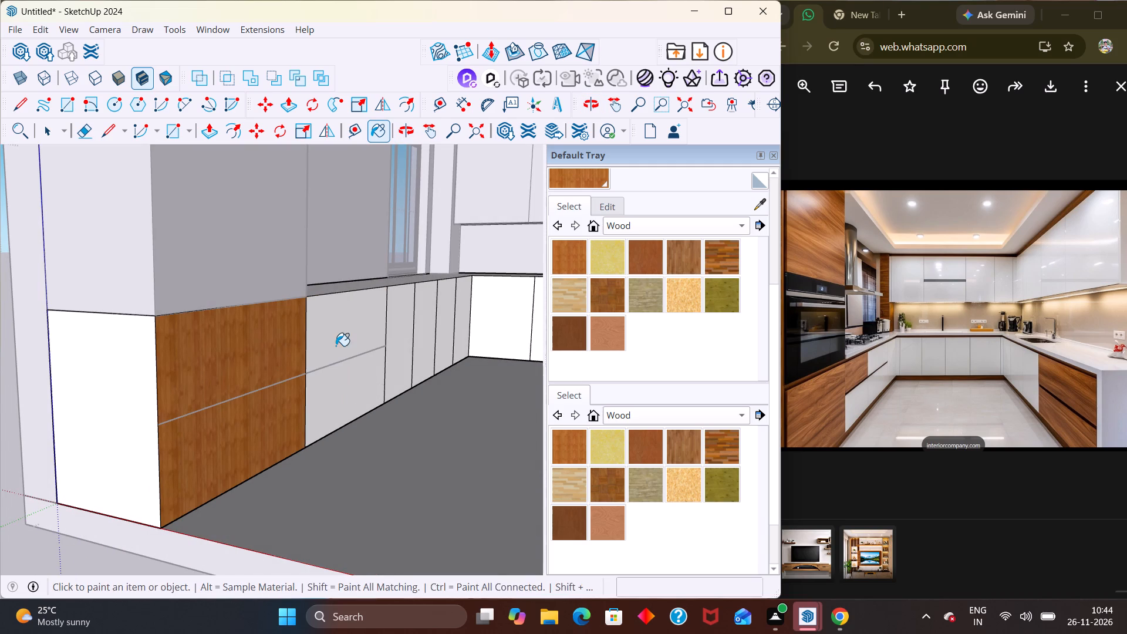
Draw a line about 4' 11 3/4" long along the division of the unpainted two-drawer front to split its face.
key(space)
click(311, 359)
double_click(326, 349)
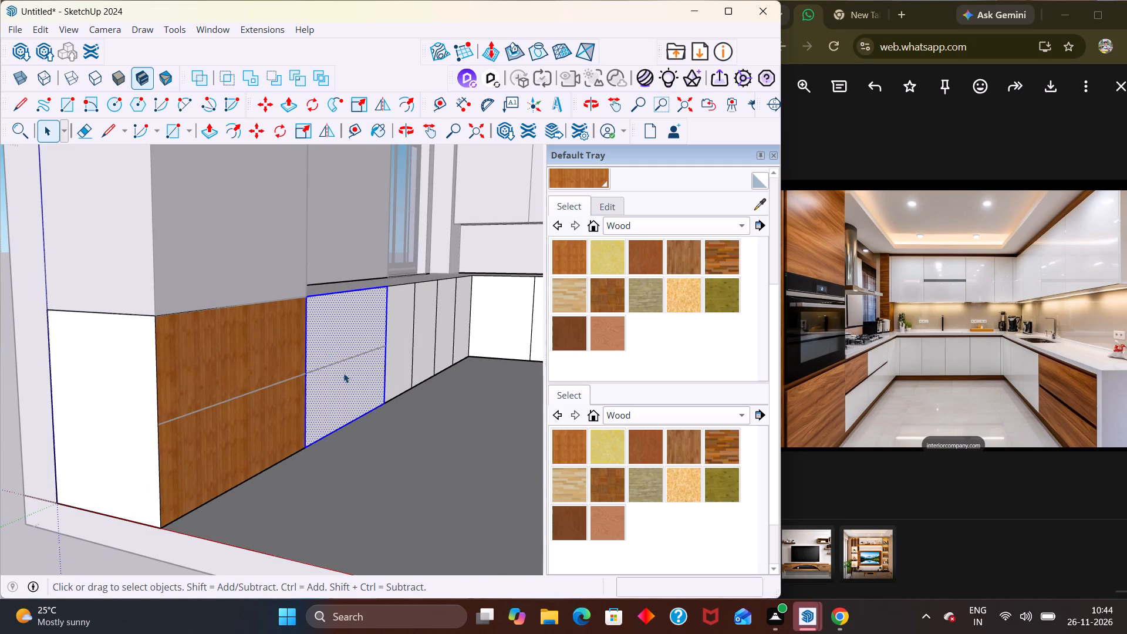
key(Escape)
click(339, 368)
middle_drag(340, 360, 294, 363)
scroll(293, 356, up, 2)
double_click(296, 353)
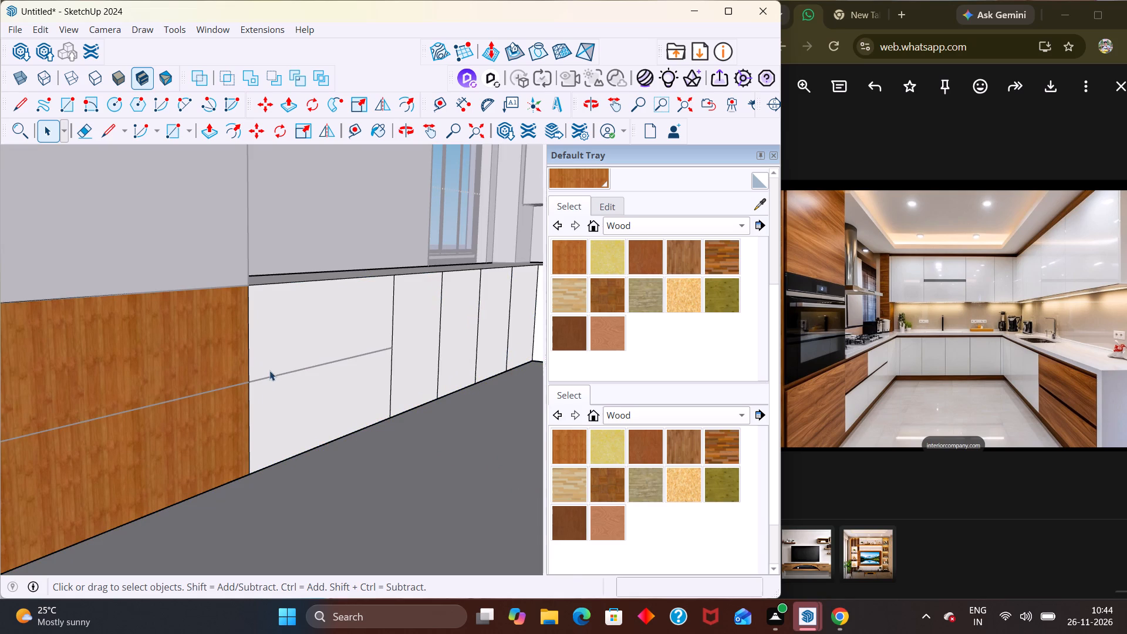
key(l)
click(256, 385)
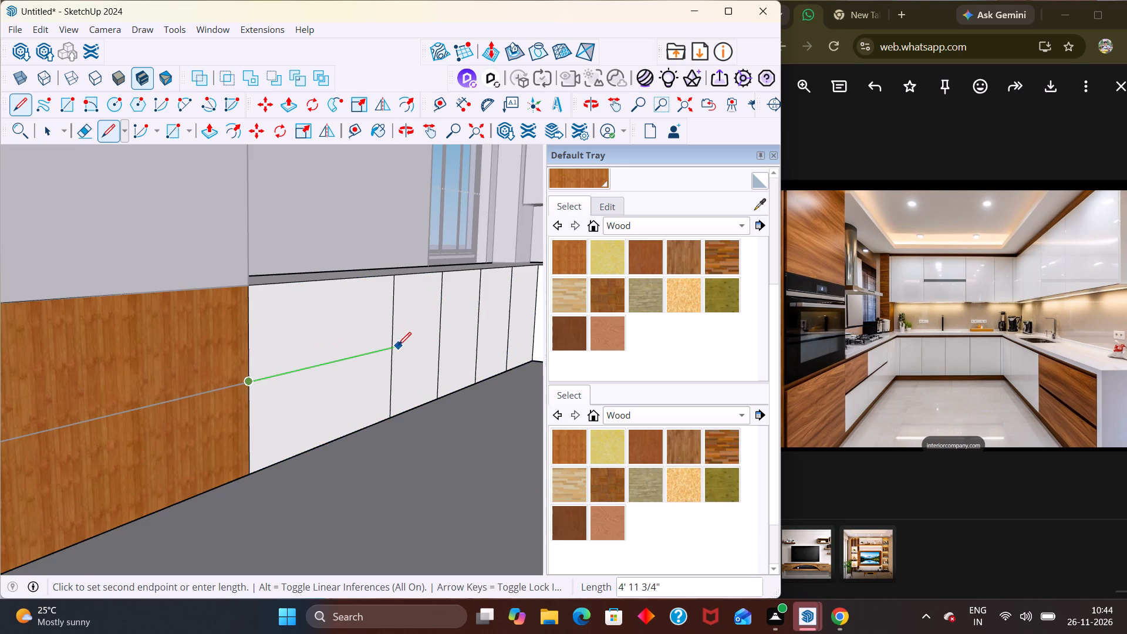
click(396, 348)
Paint only the upper drawer of the split front with the orange-brown wood and leave the base cabinet group.
click(566, 446)
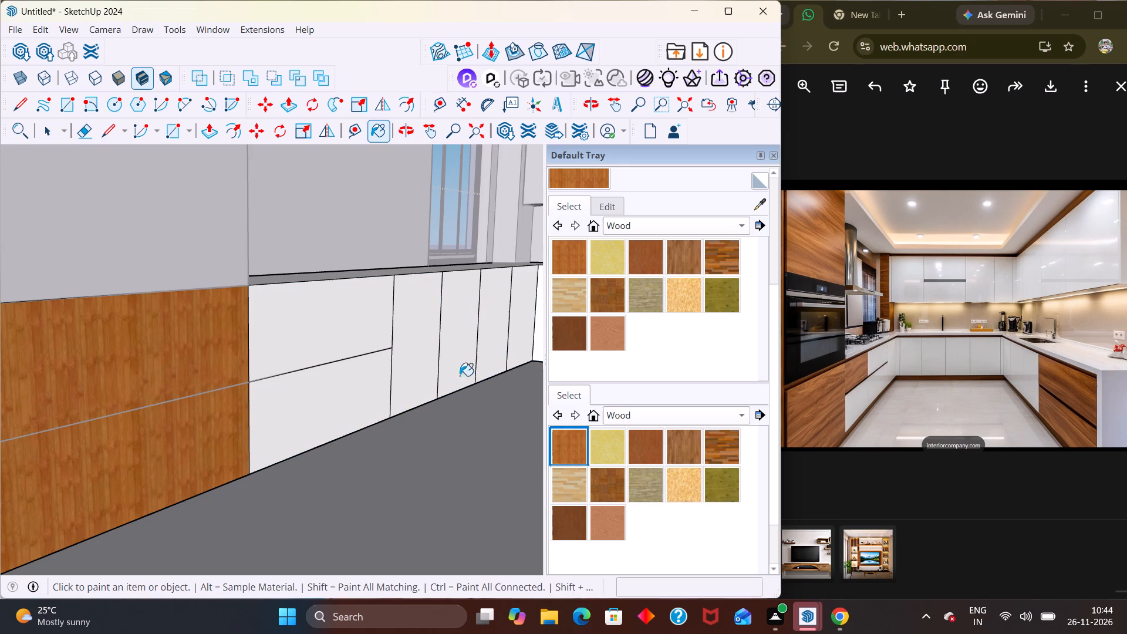
click(312, 340)
scroll(353, 338, down, 1)
scroll(355, 338, up, 1)
scroll(359, 339, down, 11)
key(space)
click(266, 517)
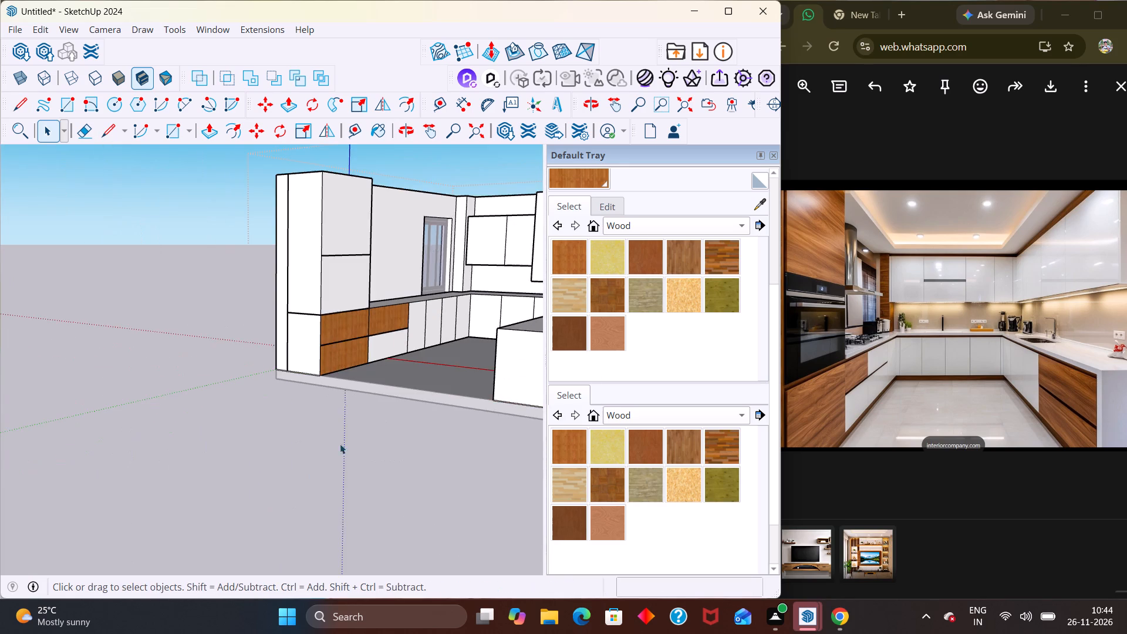
Examine the painted kitchen model from outside the side wall and from the open end.
middle_drag(369, 421, 388, 431)
key(Escape)
scroll(424, 296, up, 11)
middle_drag(416, 370, 299, 364)
scroll(334, 335, down, 3)
scroll(339, 338, up, 1)
scroll(342, 338, down, 2)
scroll(346, 338, up, 2)
scroll(347, 338, down, 3)
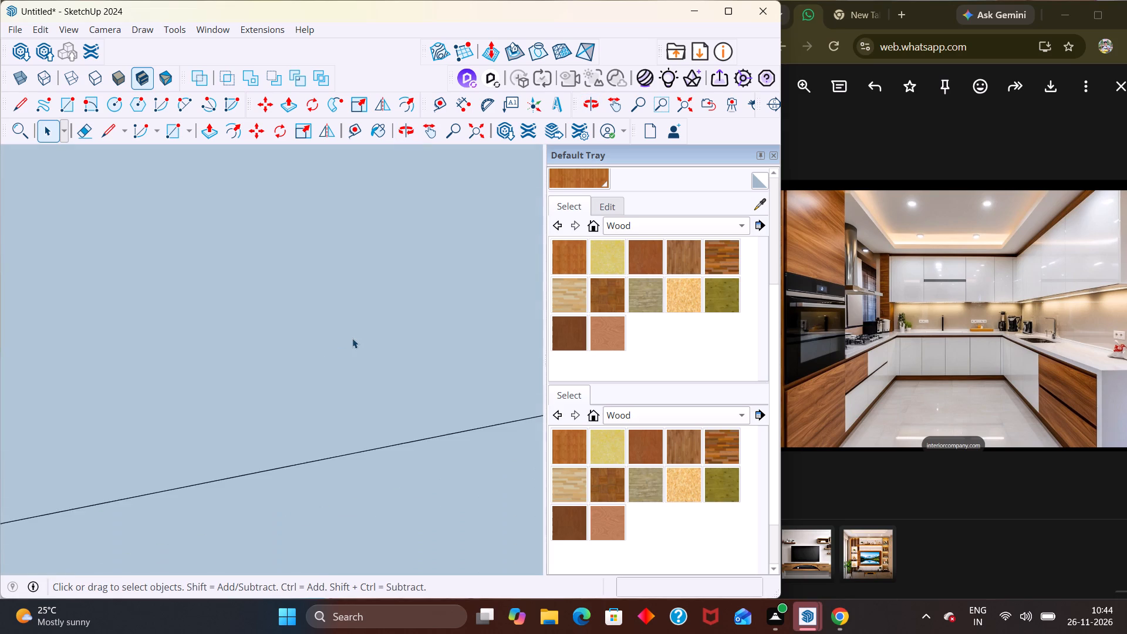
scroll(352, 338, down, 10)
key(shift+z)
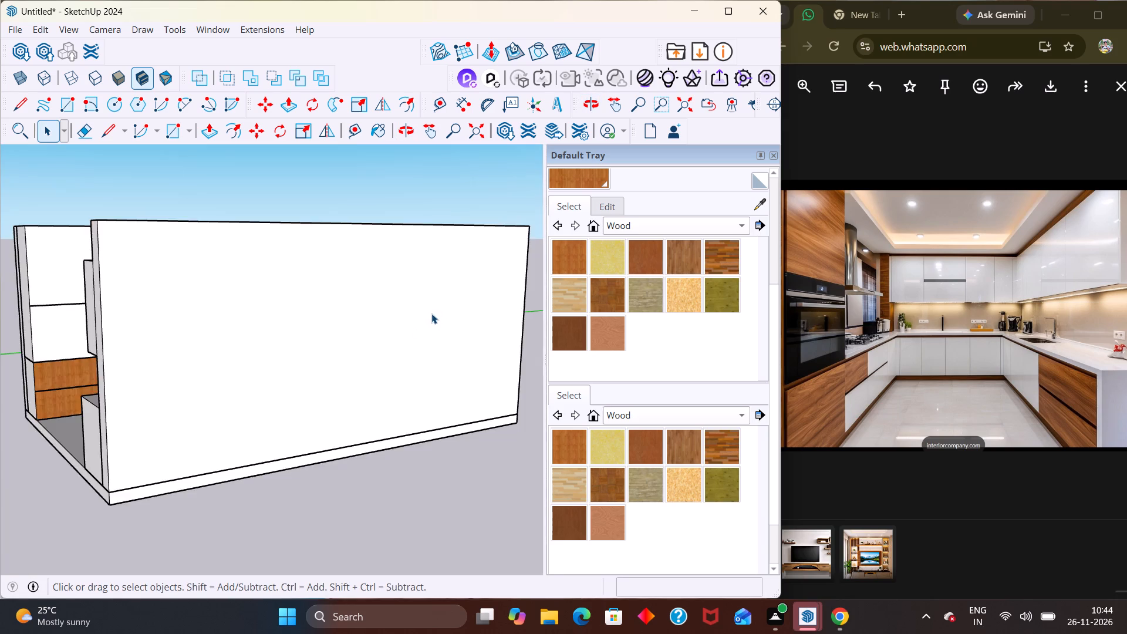
scroll(434, 314, down, 6)
middle_drag(252, 421, 483, 376)
scroll(371, 301, up, 5)
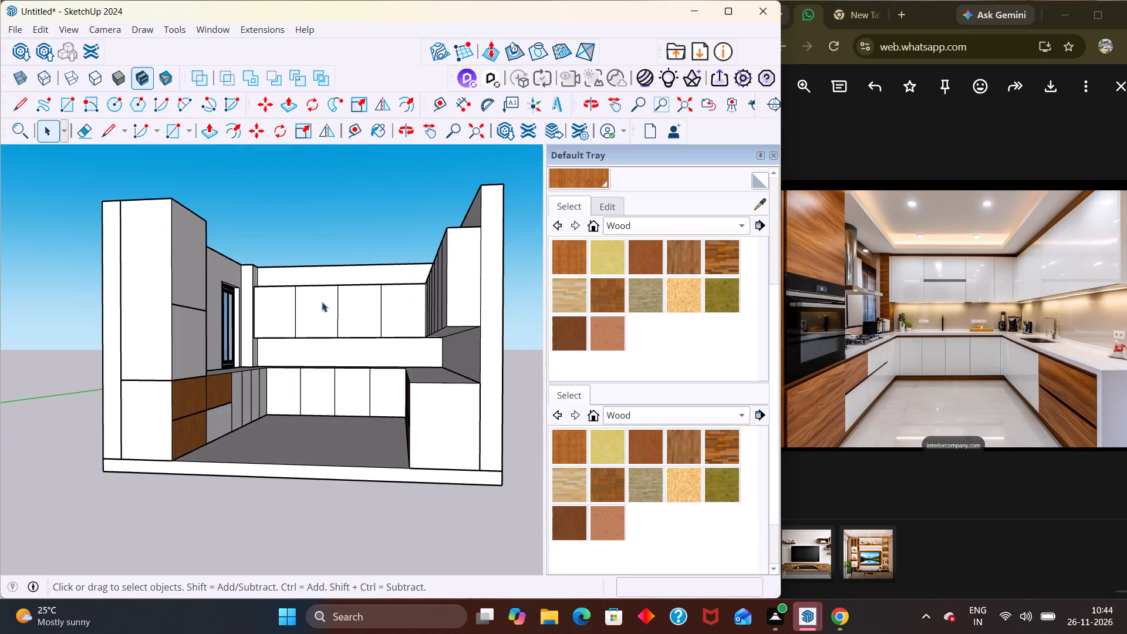
scroll(342, 313, down, 4)
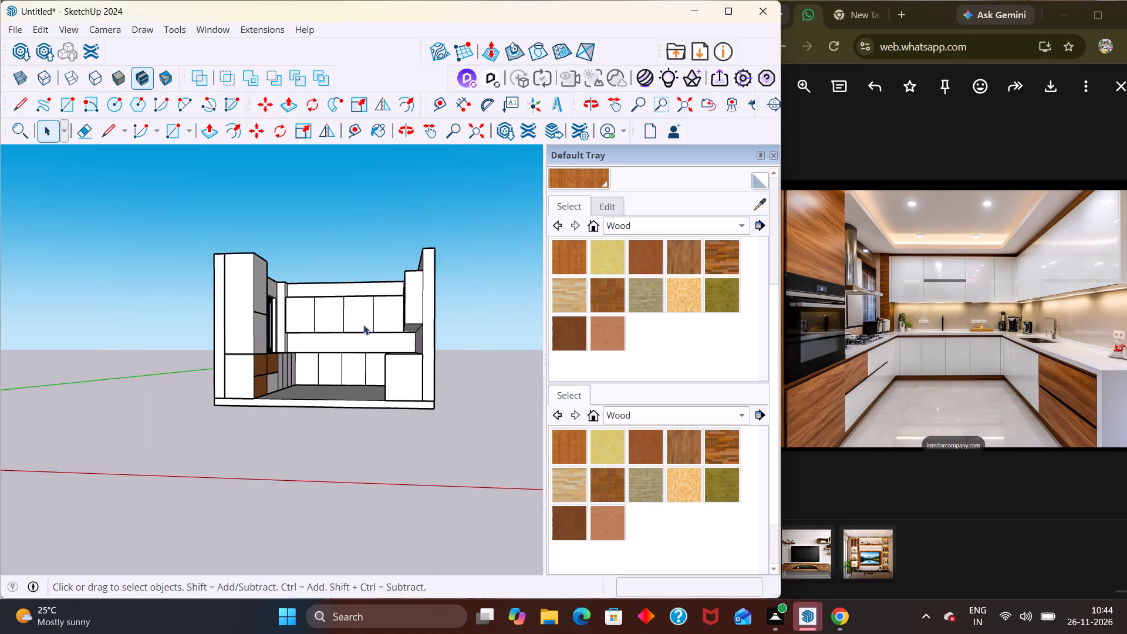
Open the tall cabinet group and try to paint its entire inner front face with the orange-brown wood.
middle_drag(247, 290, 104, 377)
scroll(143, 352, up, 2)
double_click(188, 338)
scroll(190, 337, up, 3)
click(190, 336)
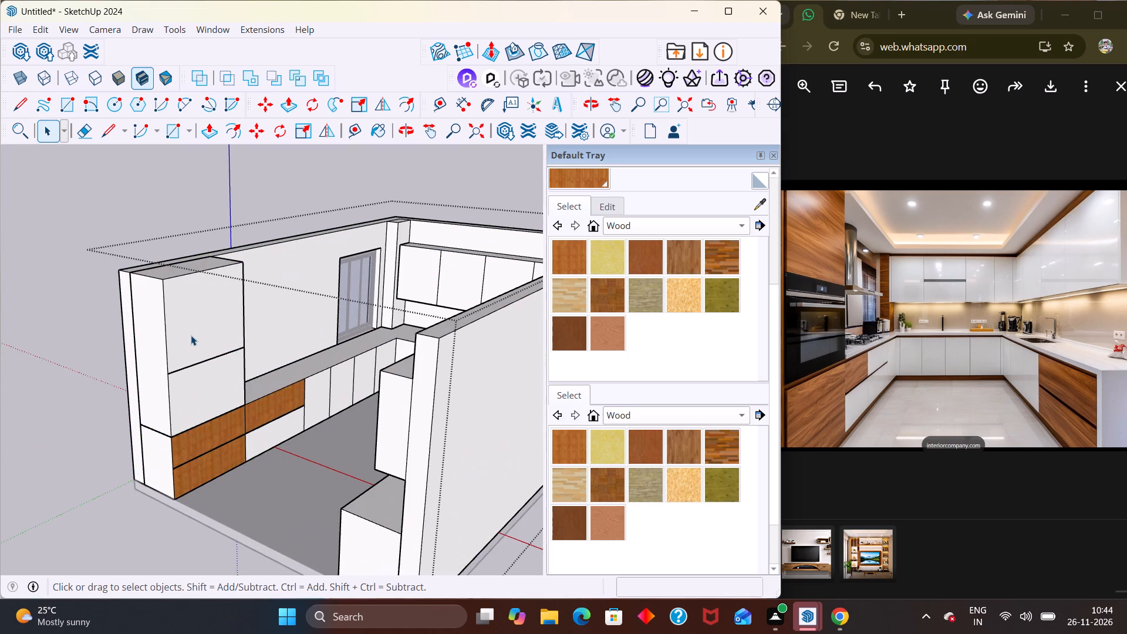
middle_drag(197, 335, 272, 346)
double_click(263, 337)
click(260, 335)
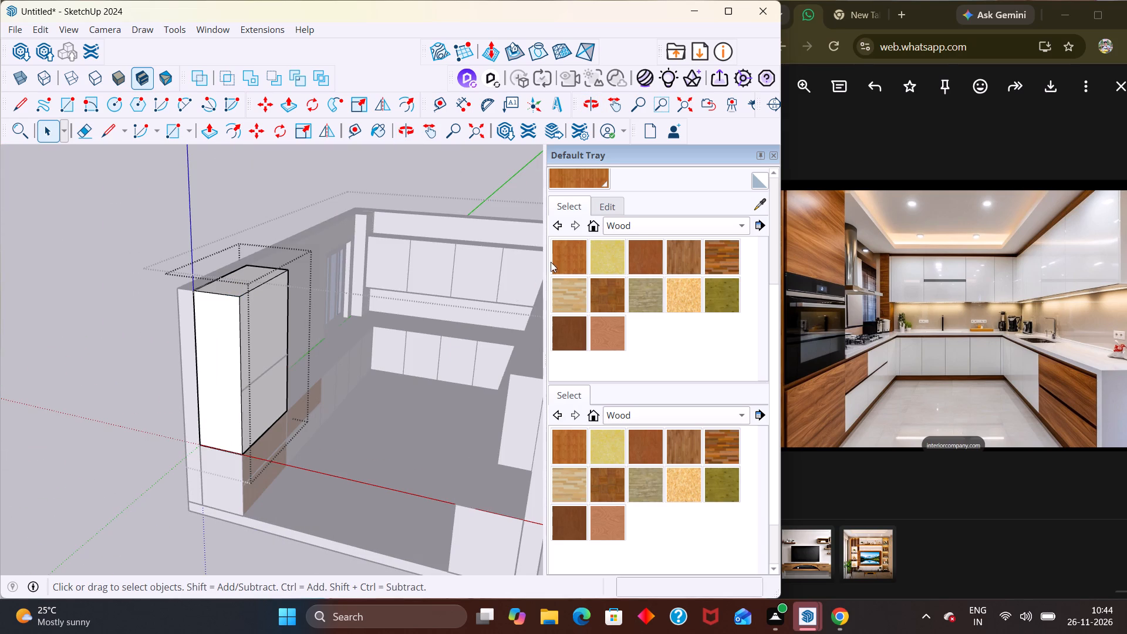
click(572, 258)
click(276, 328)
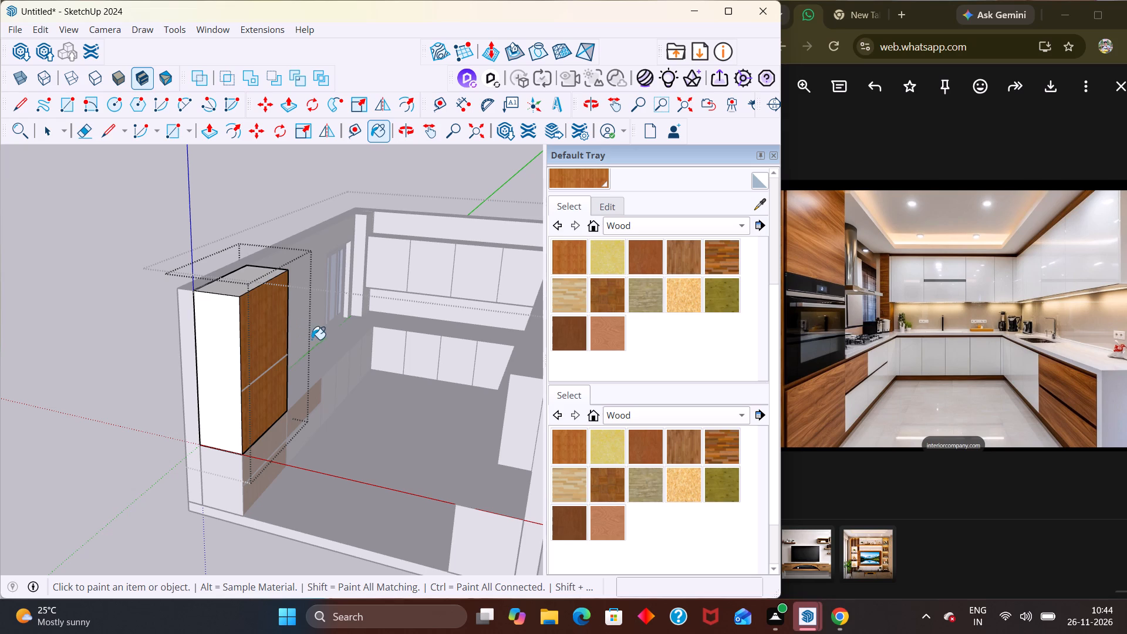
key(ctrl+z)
Draw a line about 4' 8 7/16" long across the tall cabinet's inner front along its horizontal division.
scroll(255, 338, up, 3)
key(space)
click(251, 338)
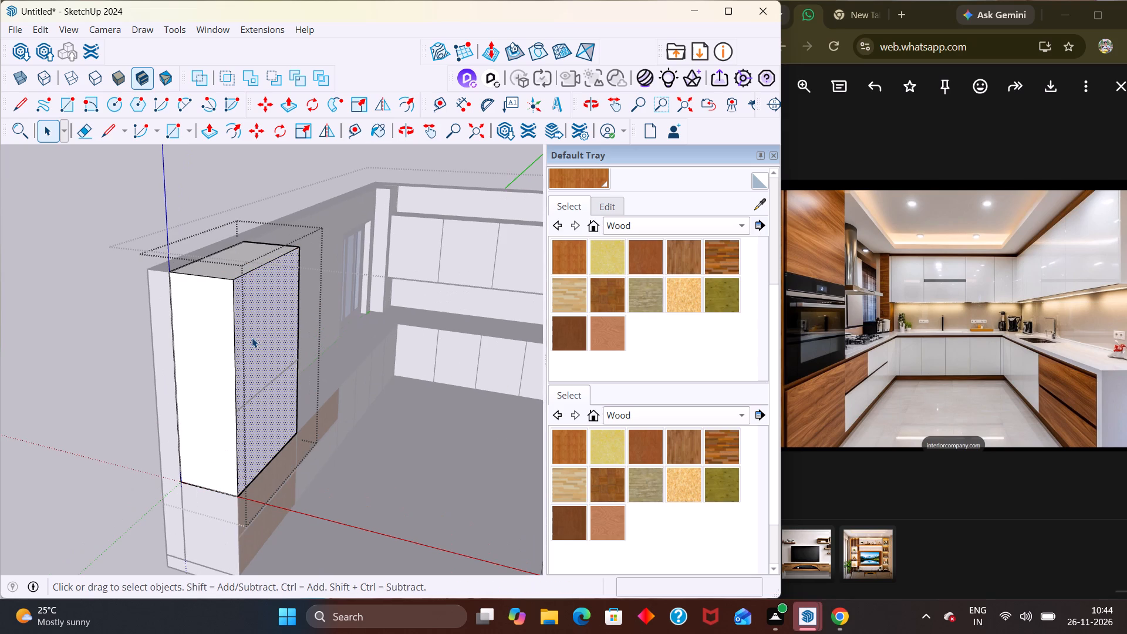
middle_drag(276, 332, 214, 325)
scroll(214, 325, up, 1)
key(l)
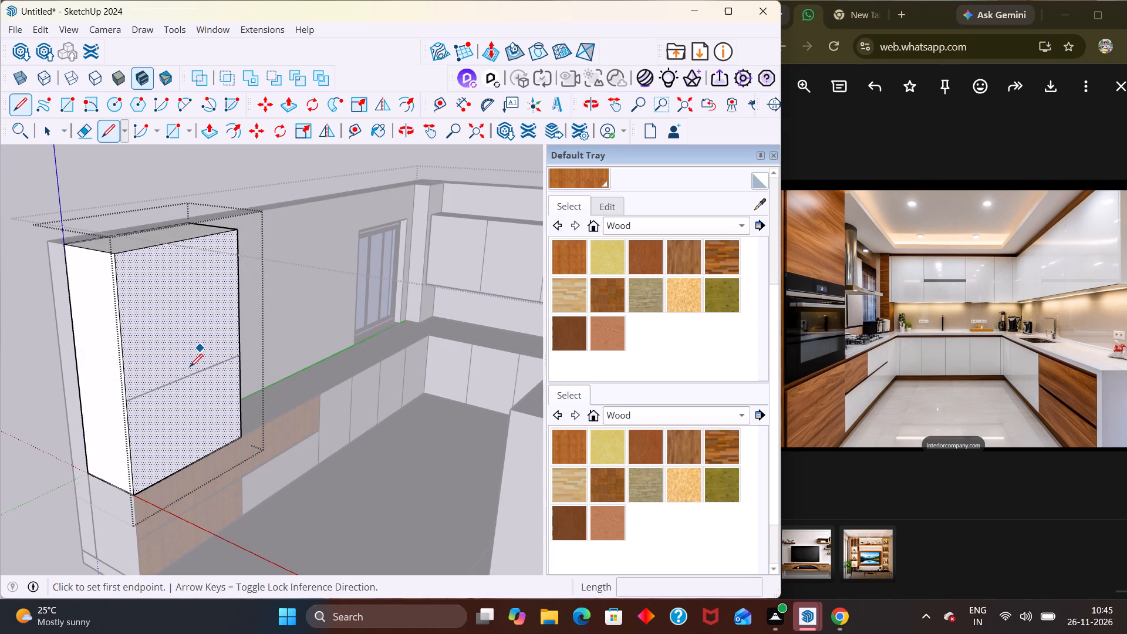
click(128, 402)
click(240, 355)
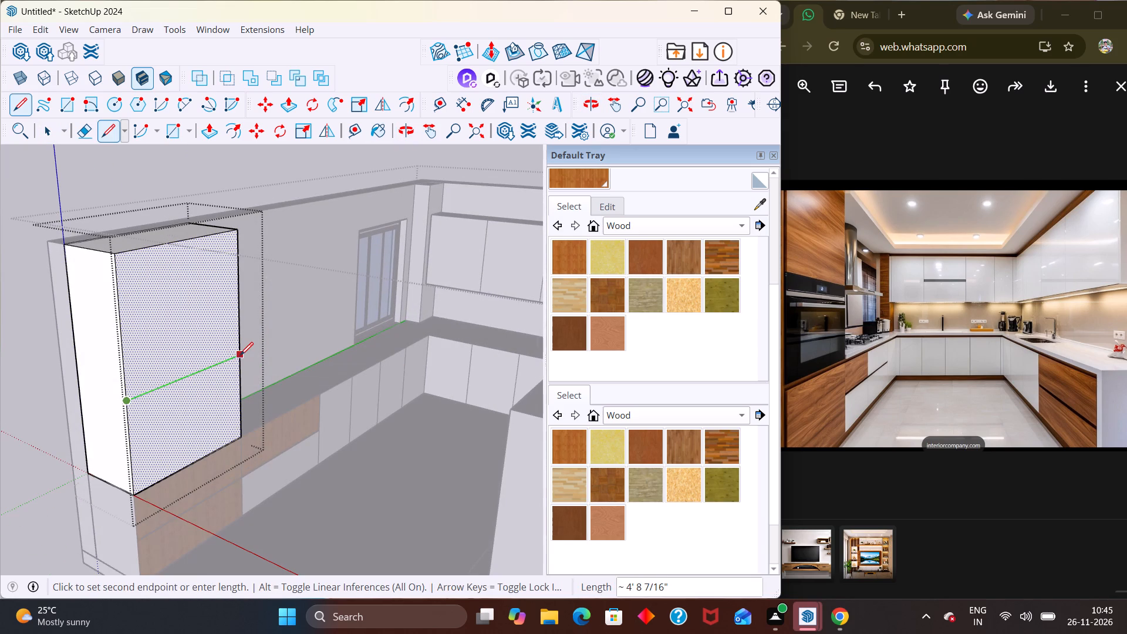
Paint the section above the dividing line on the tall cabinet's inner front with the orange-brown wood and leave the group.
click(573, 254)
click(150, 286)
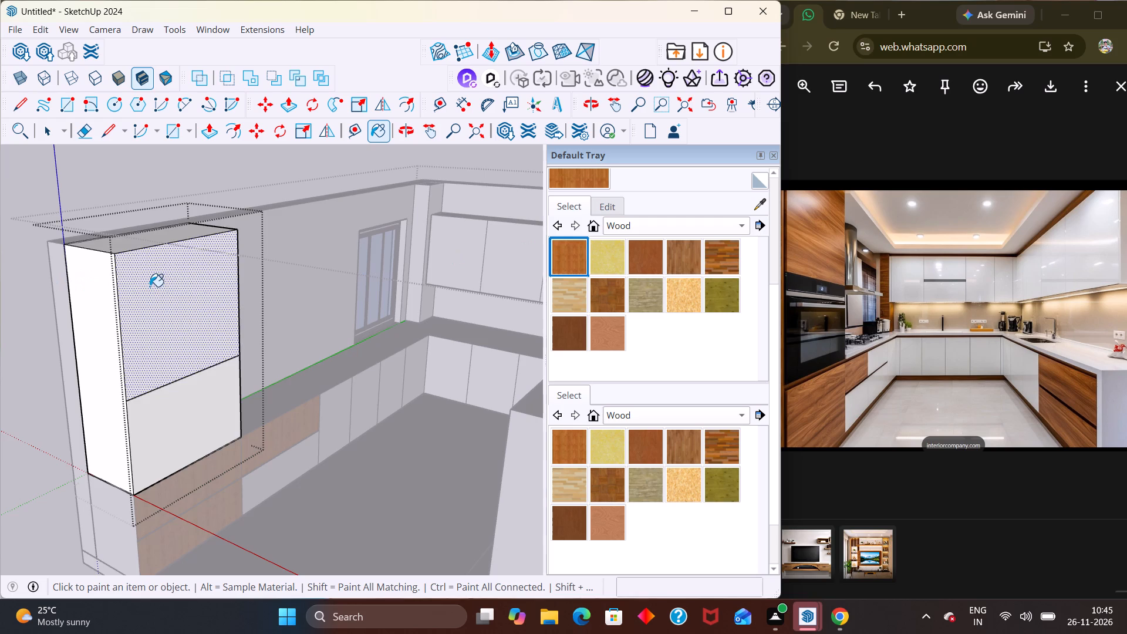
scroll(170, 279, down, 6)
click(83, 414)
scroll(237, 323, down, 5)
key(space)
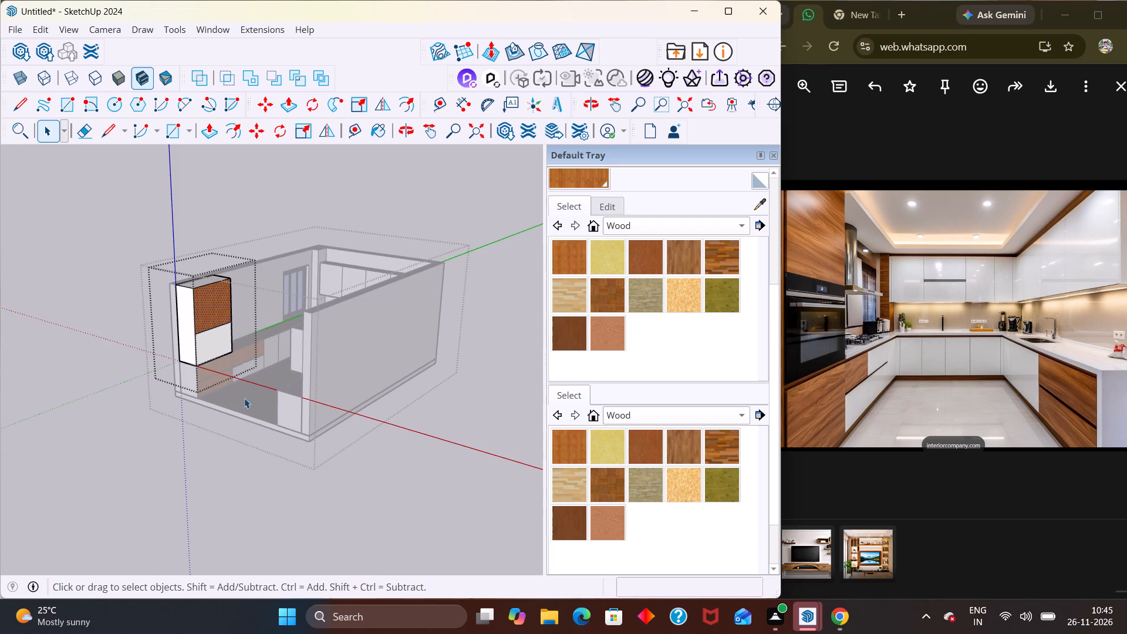
click(201, 454)
Examine the kitchen's painted fronts from the open end and from above, including the tall cabinet's wood grain up close.
middle_drag(215, 412, 261, 387)
scroll(251, 375, up, 4)
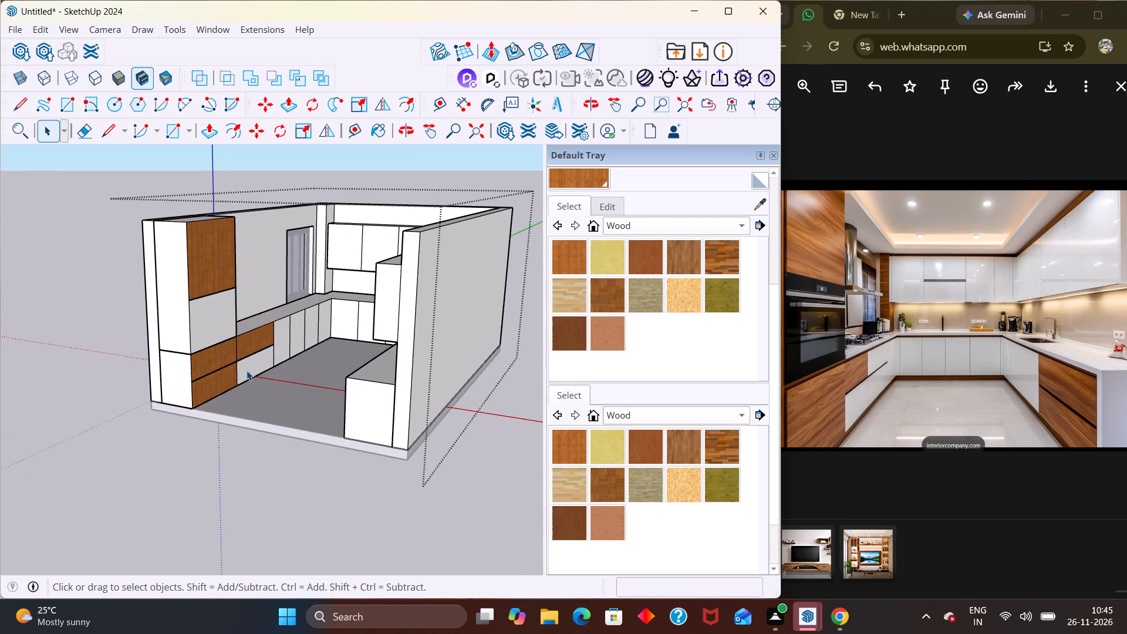
middle_click(430, 332)
middle_drag(347, 297, 414, 267)
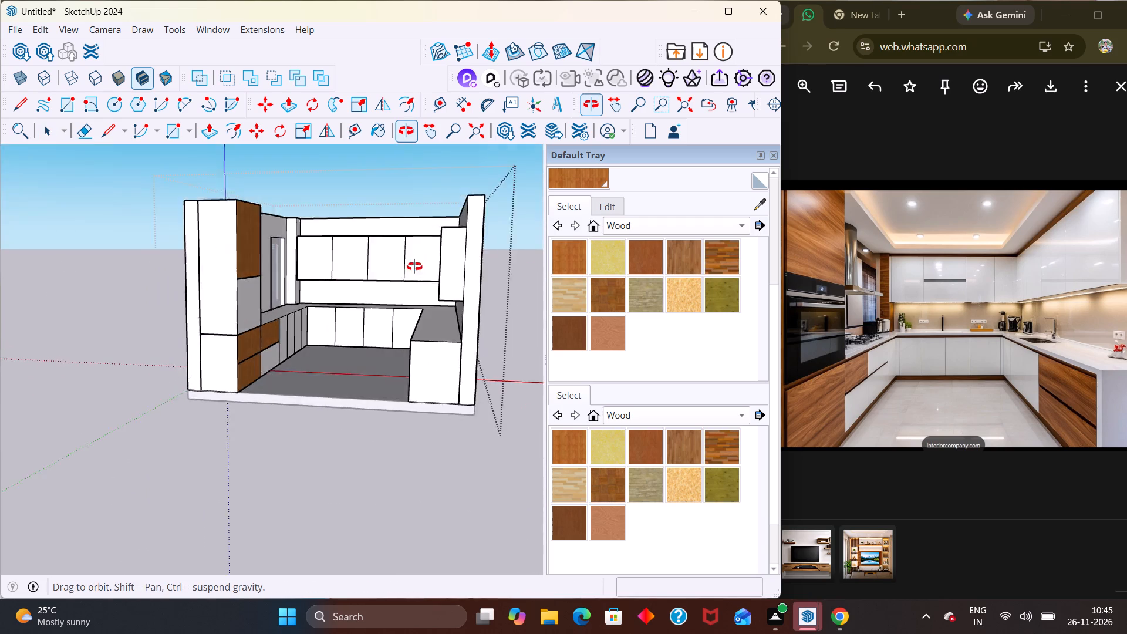
middle_drag(414, 267, 229, 284)
scroll(257, 286, up, 2)
scroll(66, 267, up, 4)
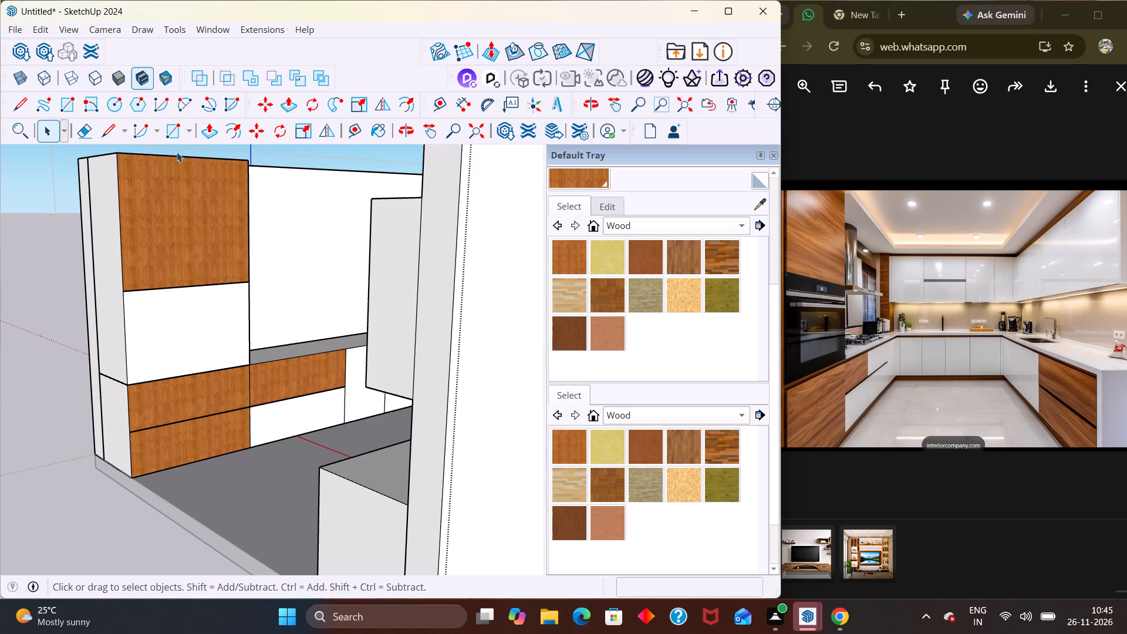
scroll(180, 265, down, 5)
scroll(215, 406, down, 4)
scroll(180, 323, down, 4)
middle_drag(189, 379, 313, 404)
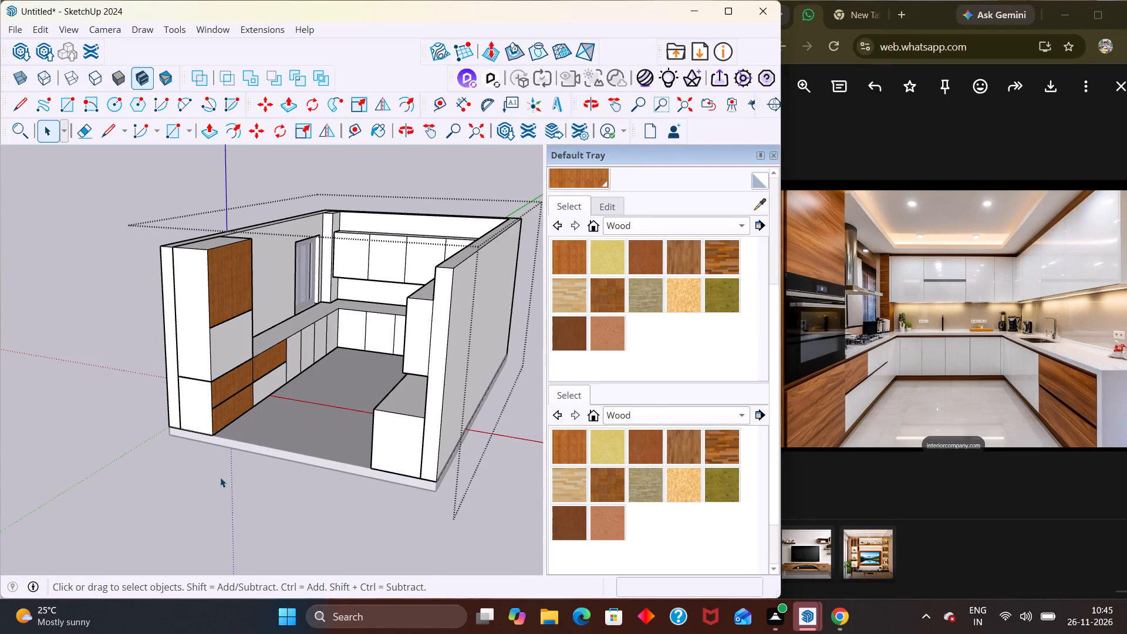
click(215, 489)
middle_drag(246, 361, 288, 320)
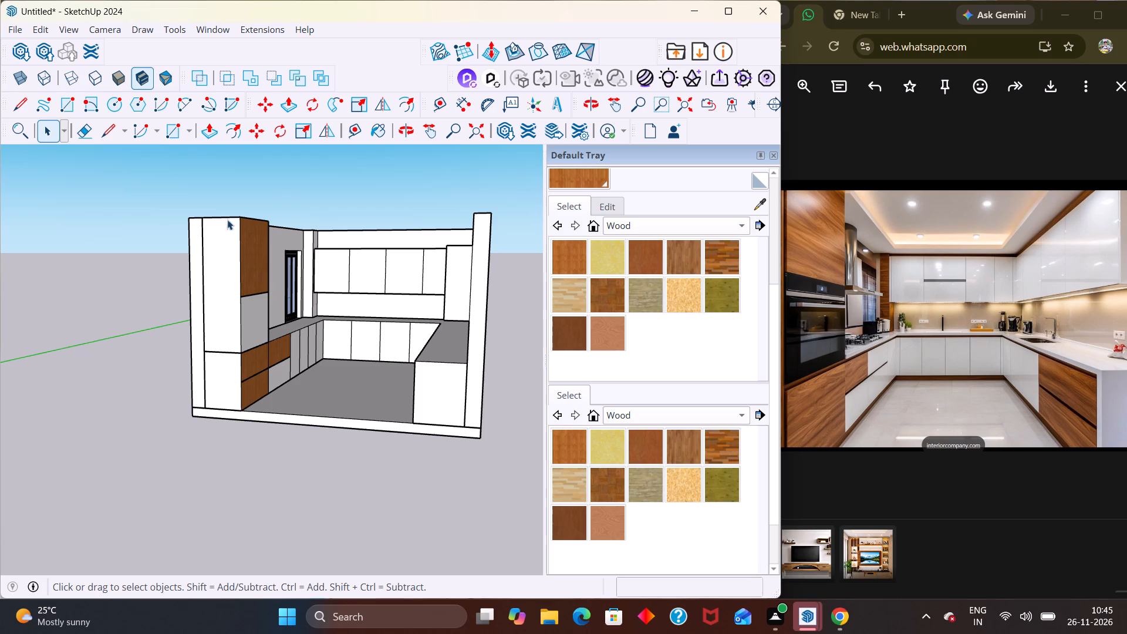
middle_drag(330, 255, 328, 360)
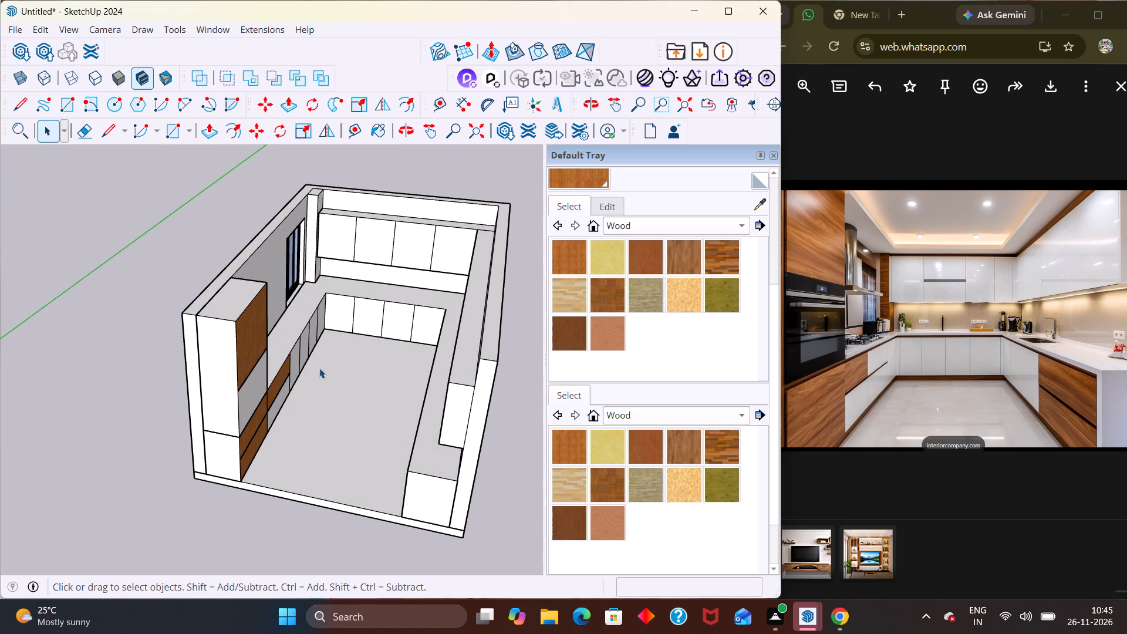
middle_drag(329, 367, 284, 431)
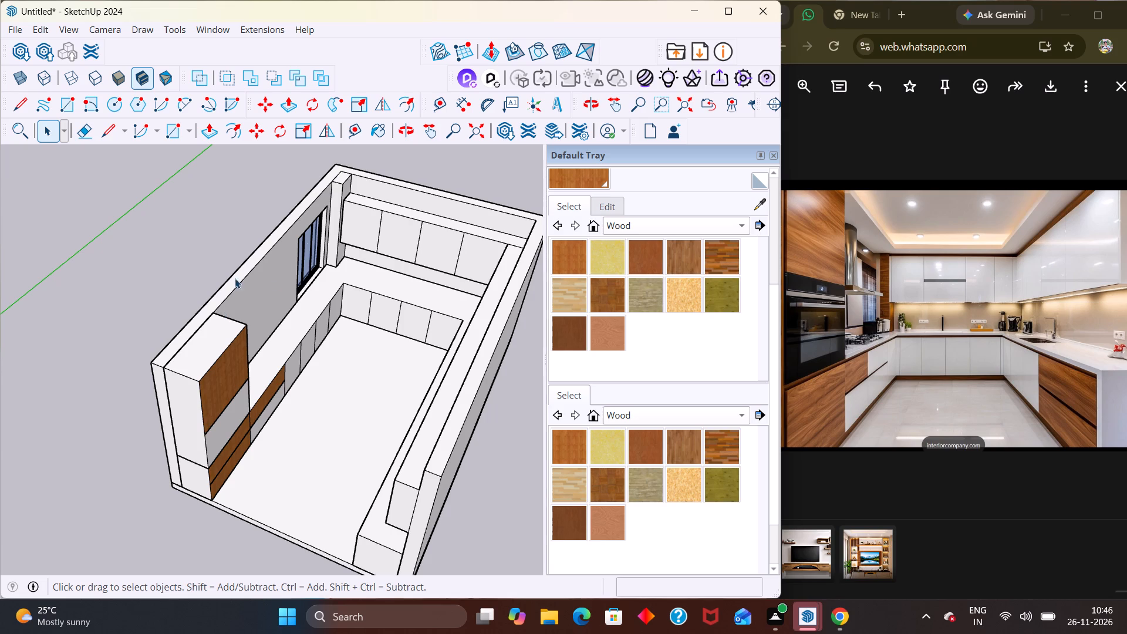
scroll(151, 467, up, 5)
middle_drag(229, 385, 338, 306)
scroll(276, 329, up, 5)
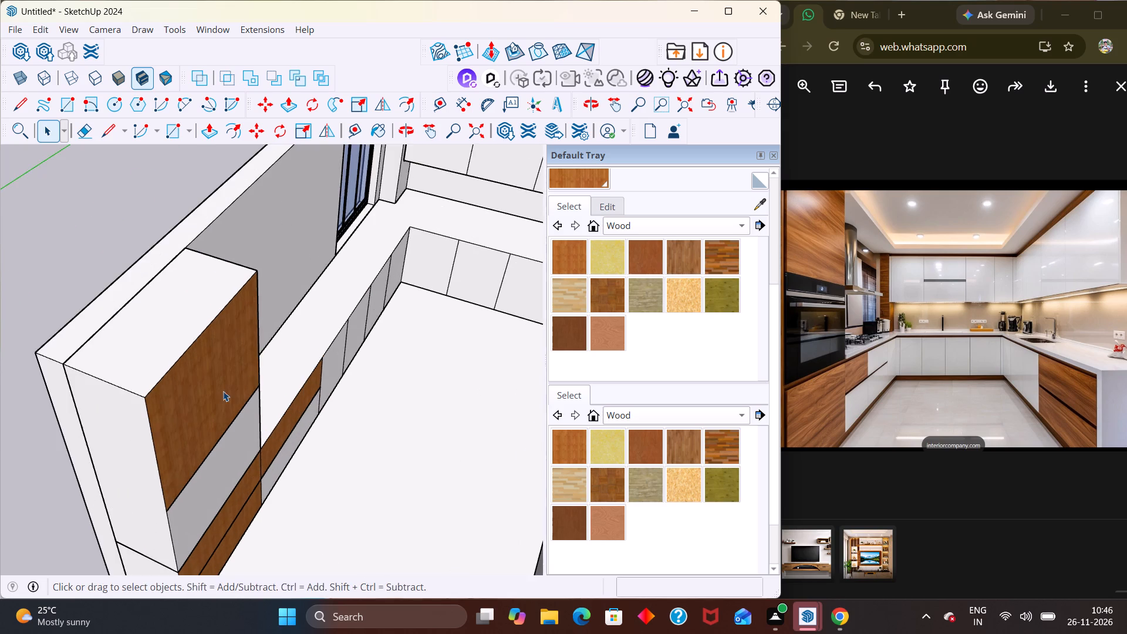
middle_drag(223, 391, 288, 306)
scroll(286, 319, up, 8)
middle_drag(237, 296, 158, 315)
middle_drag(296, 284, 86, 283)
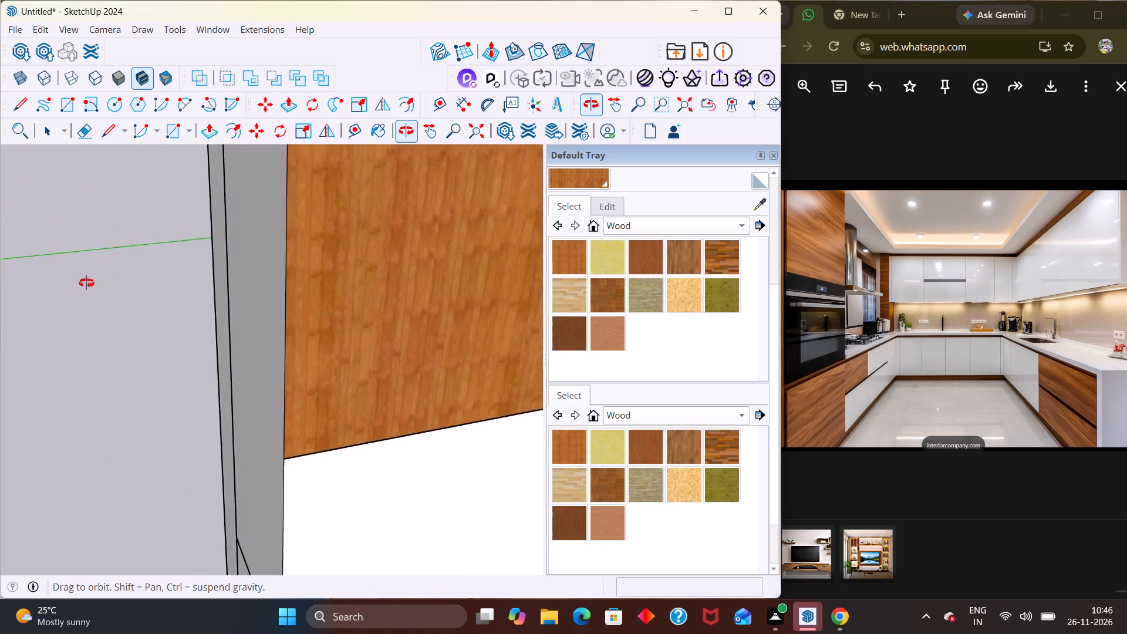
middle_drag(86, 283, 191, 240)
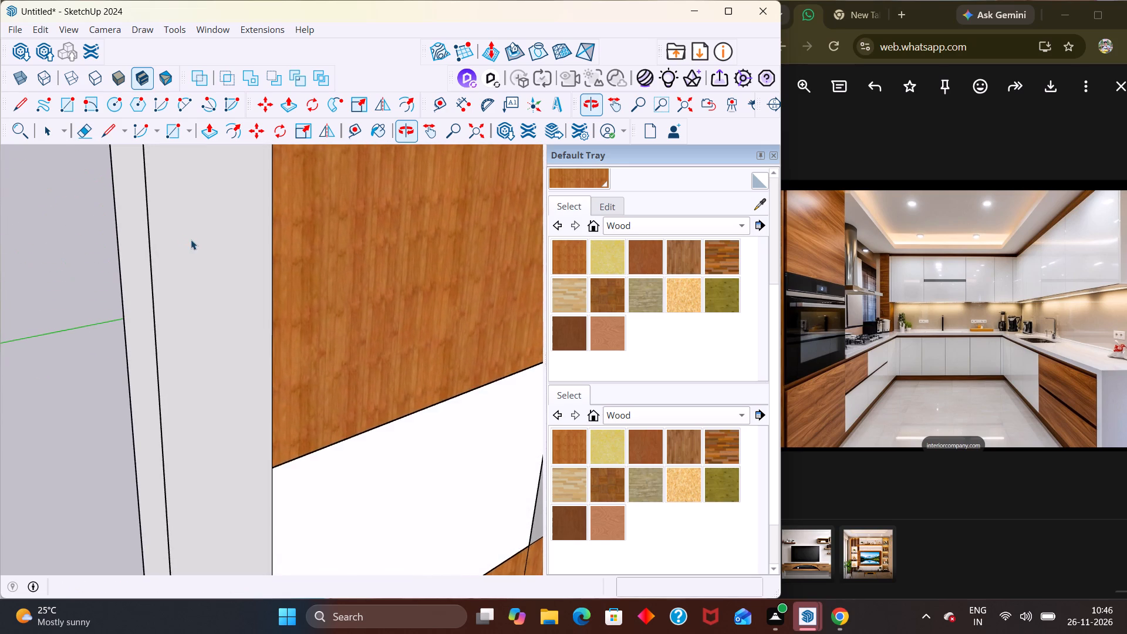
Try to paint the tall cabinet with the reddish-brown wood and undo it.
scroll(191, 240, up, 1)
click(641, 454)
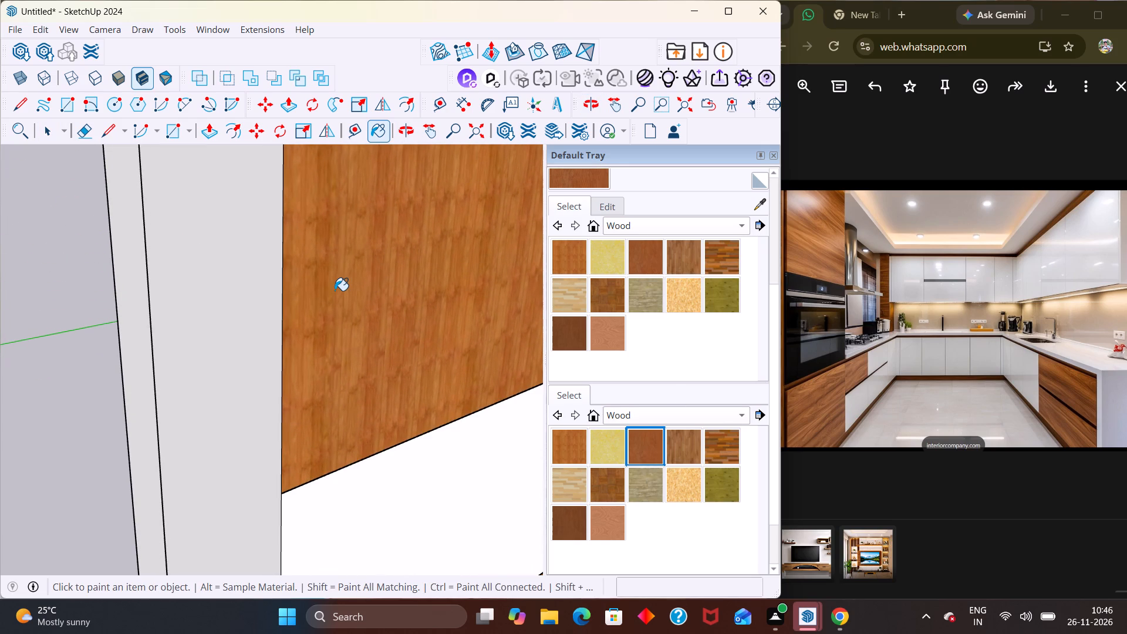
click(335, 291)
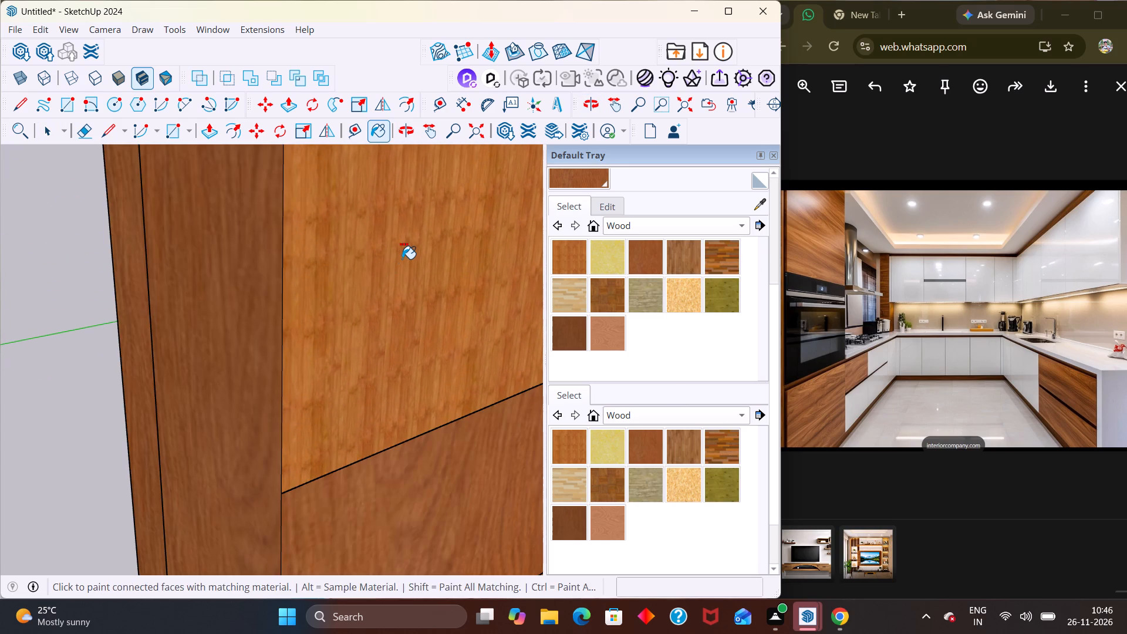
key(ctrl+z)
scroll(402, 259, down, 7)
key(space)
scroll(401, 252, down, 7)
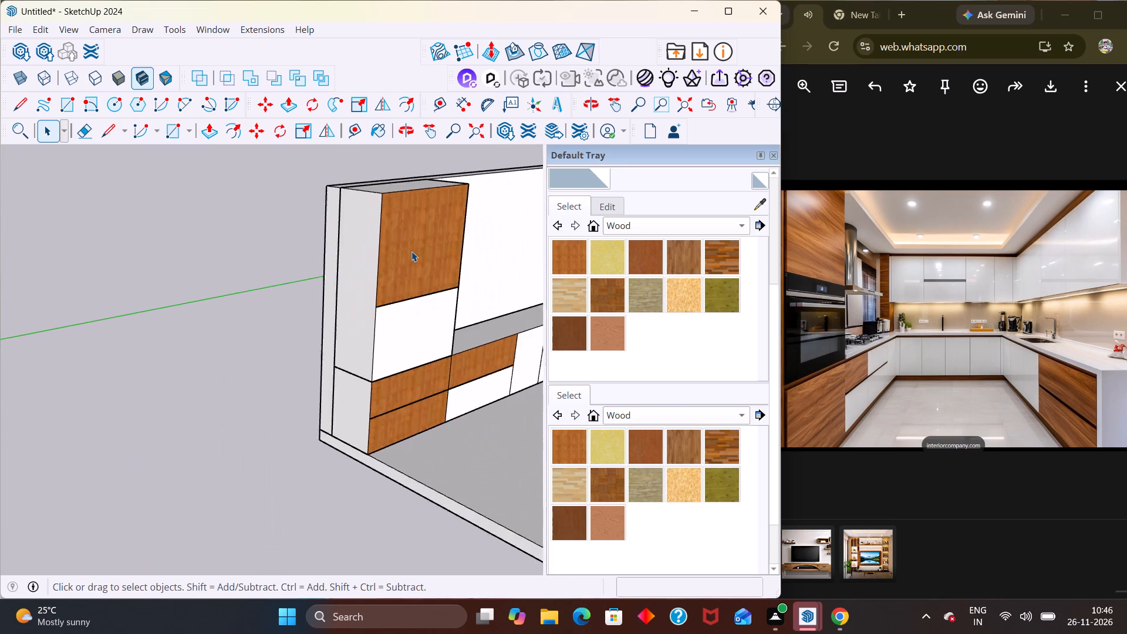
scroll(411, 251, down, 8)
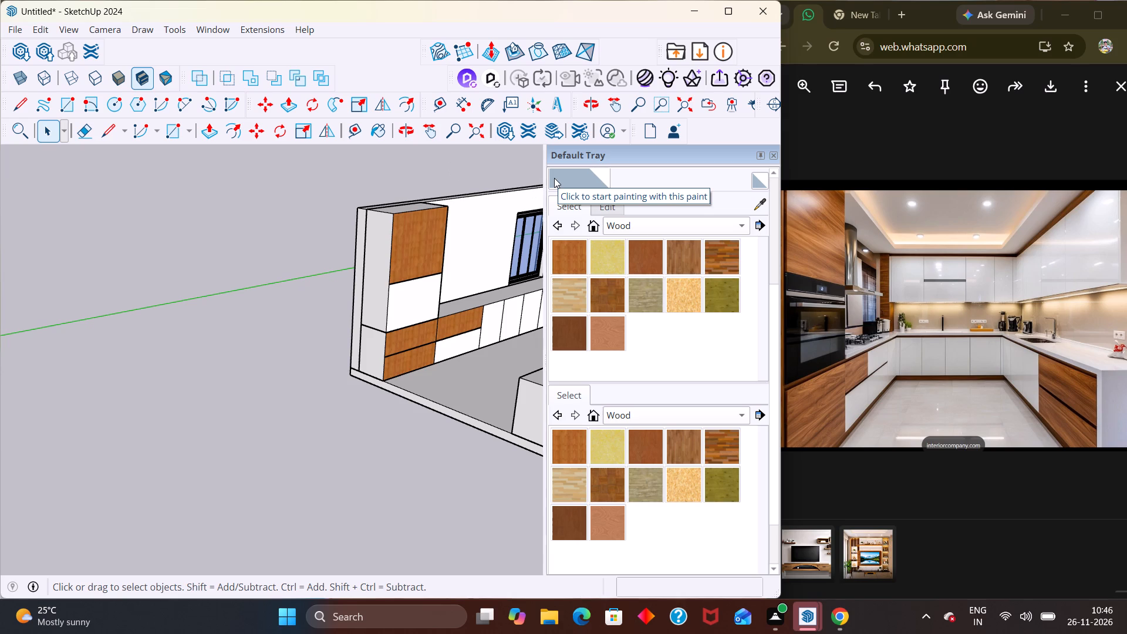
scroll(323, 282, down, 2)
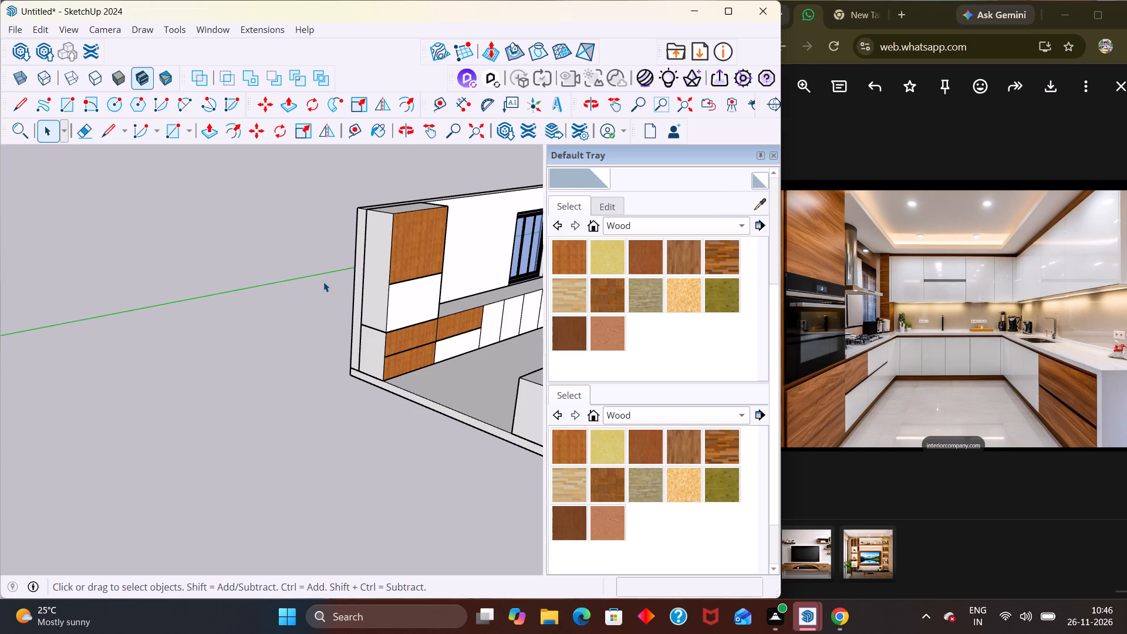
Draw a 2' line from the wood drawer's lower corner across the adjacent base cabinet front, continuing the drawer division.
middle_drag(323, 282, 288, 327)
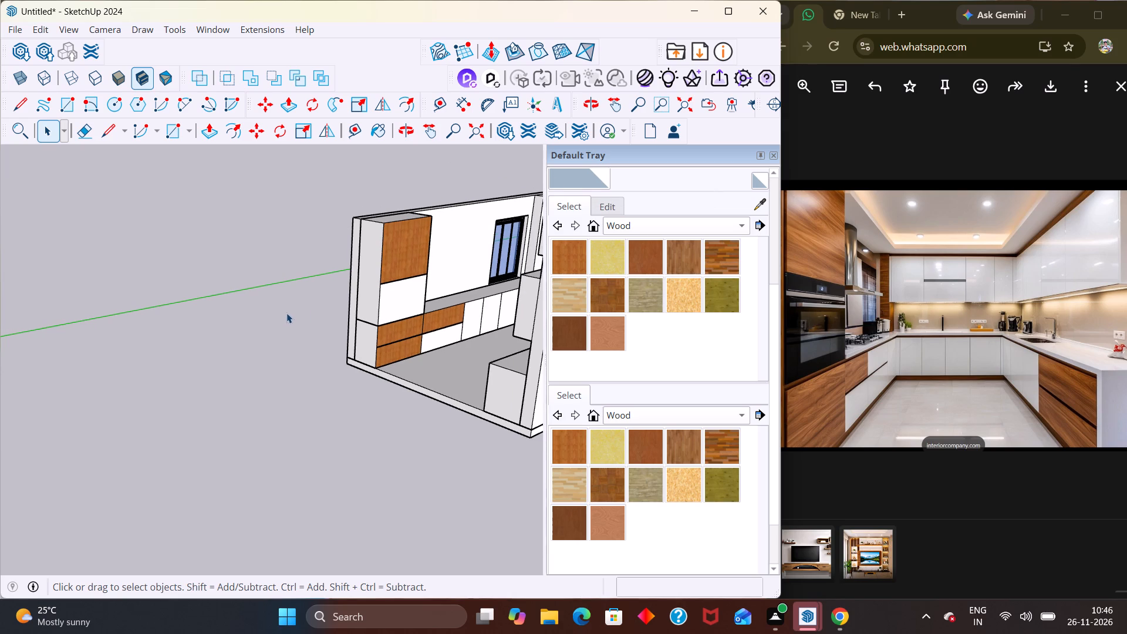
middle_drag(280, 308, 115, 348)
scroll(193, 320, down, 2)
scroll(194, 322, up, 2)
scroll(195, 323, down, 5)
middle_drag(334, 342, 323, 349)
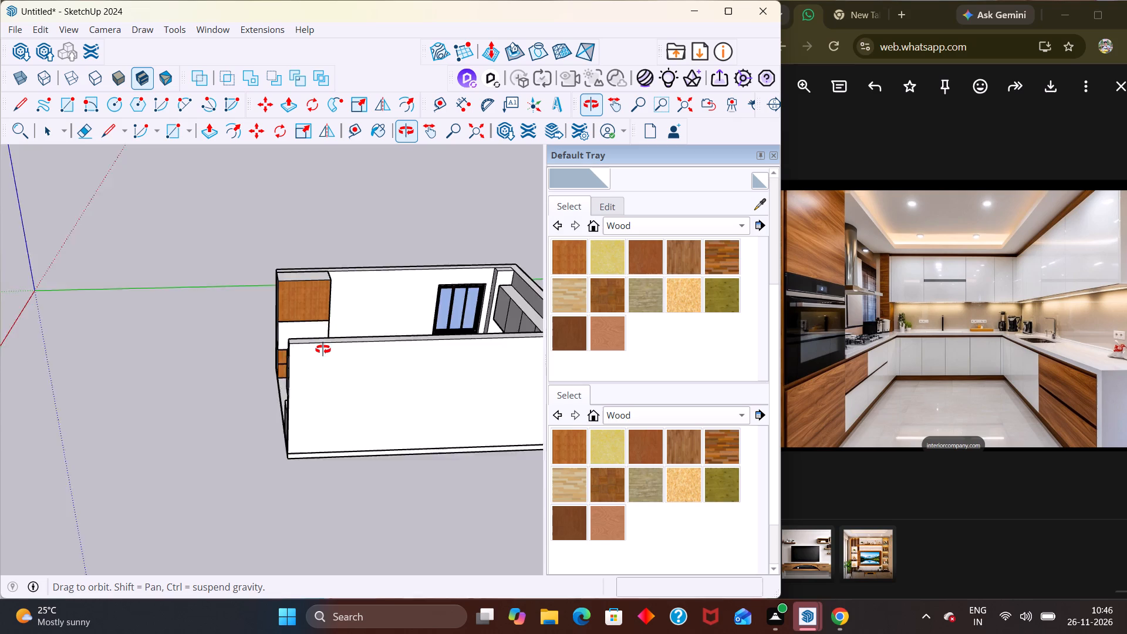
middle_drag(323, 349, 56, 407)
scroll(56, 407, up, 1)
scroll(198, 472, up, 4)
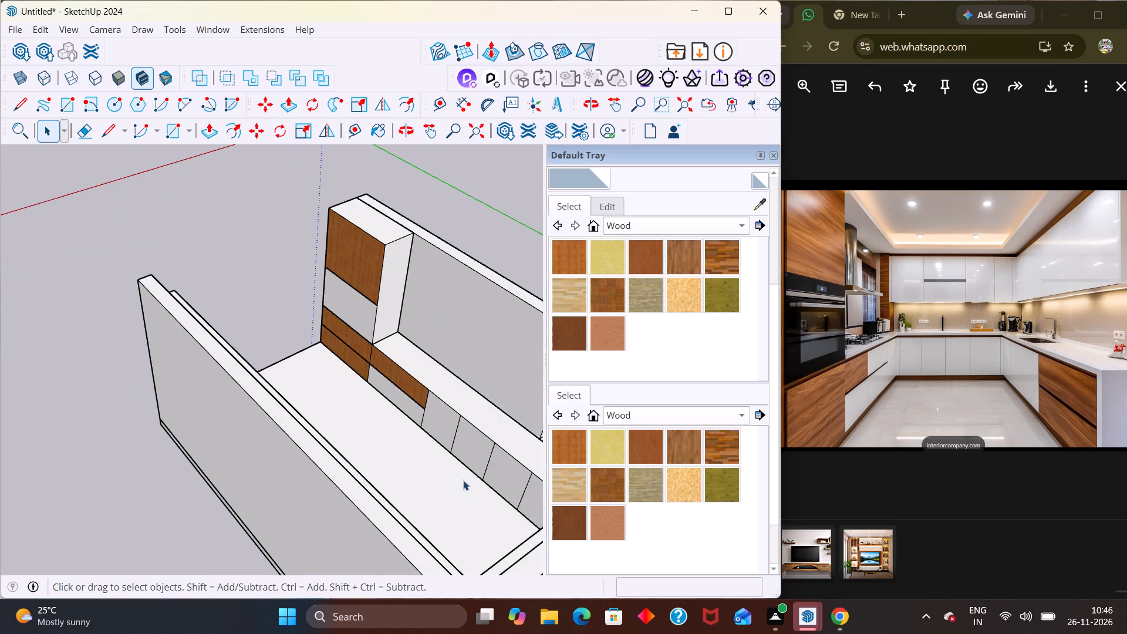
scroll(453, 437, up, 14)
key(l)
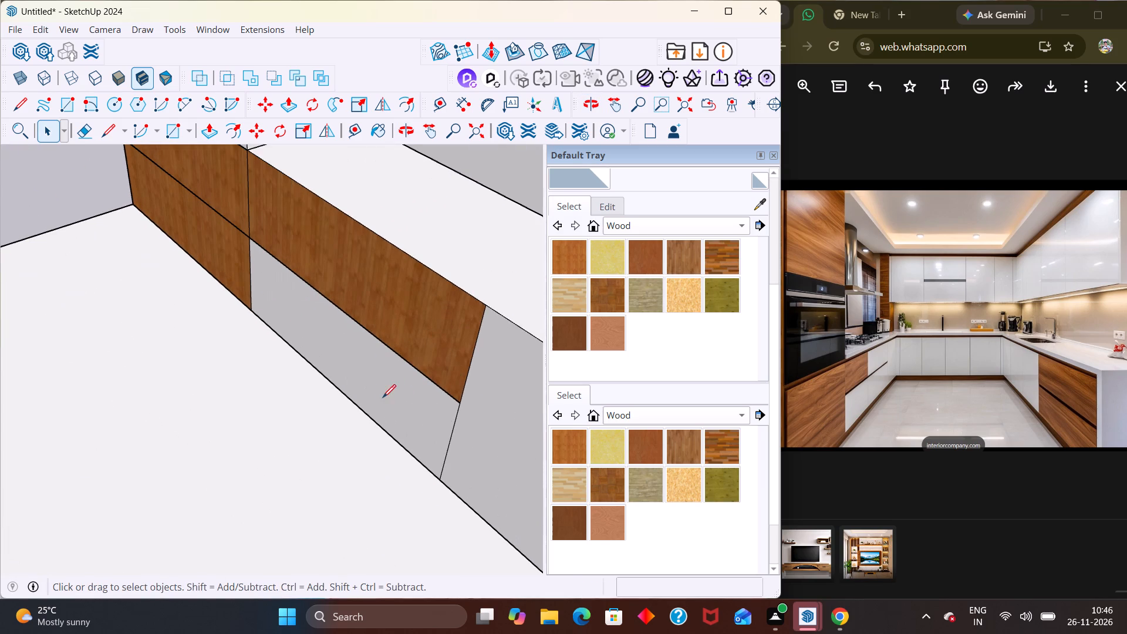
click(458, 400)
scroll(455, 399, down, 8)
click(517, 454)
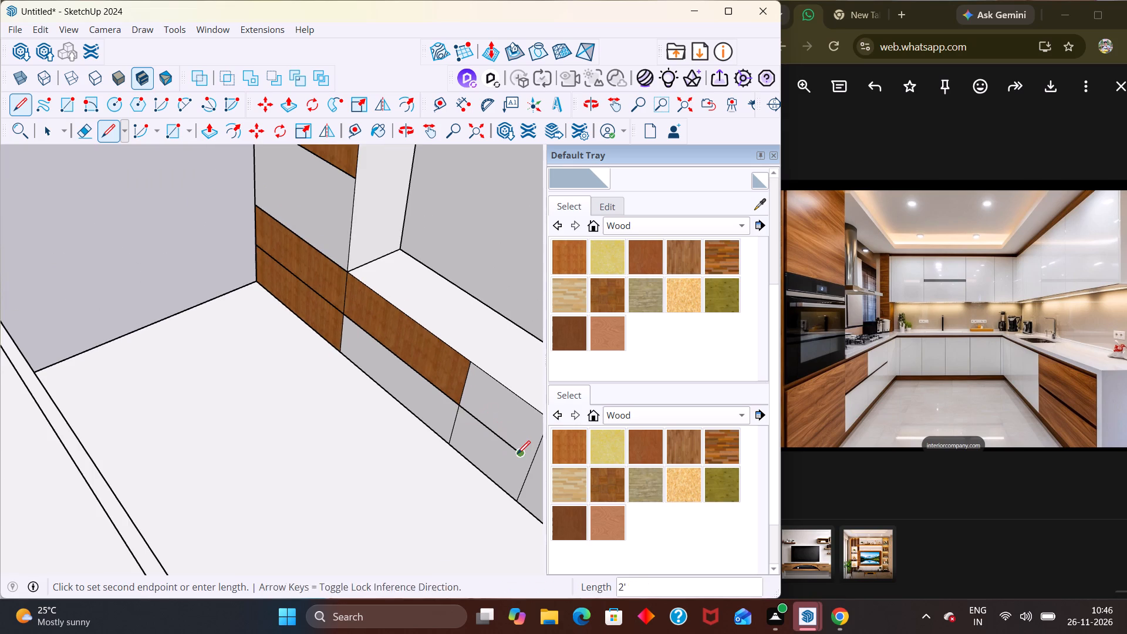
key(space)
scroll(480, 434, down, 5)
scroll(423, 381, up, 1)
scroll(409, 350, down, 5)
key(Escape)
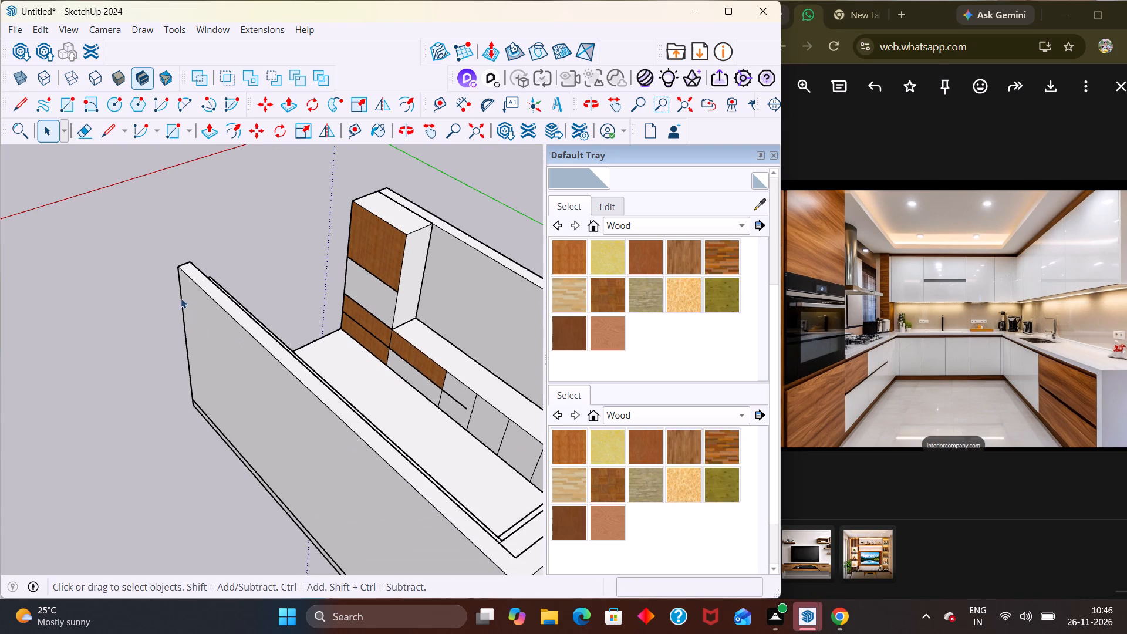
click(140, 235)
Examine the extended drawer line and the kitchen interior from the open end.
middle_drag(181, 341, 475, 362)
middle_drag(144, 346, 358, 240)
scroll(275, 302, up, 6)
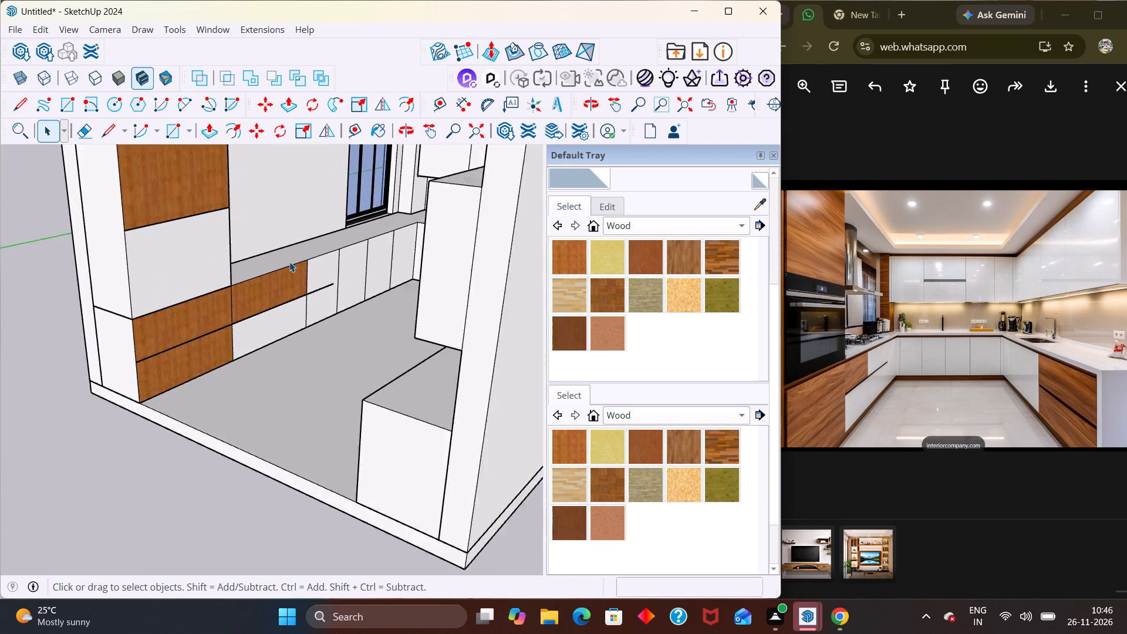
scroll(289, 262, up, 3)
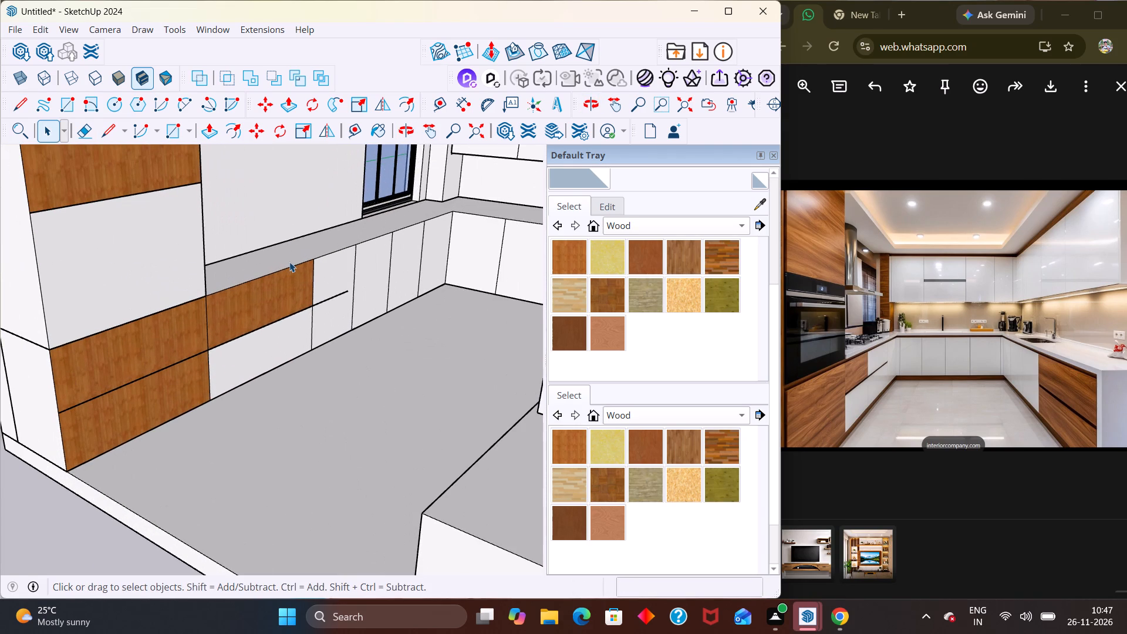
scroll(314, 289, down, 8)
middle_drag(350, 299, 446, 208)
scroll(446, 208, up, 3)
middle_drag(431, 231, 449, 261)
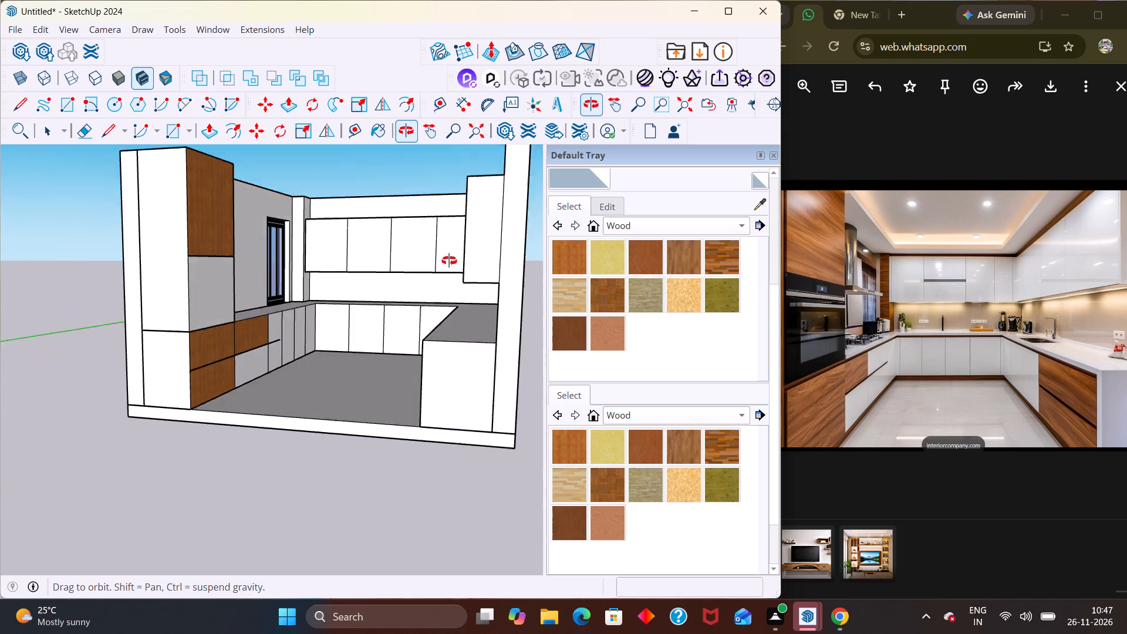
middle_drag(449, 261, 454, 271)
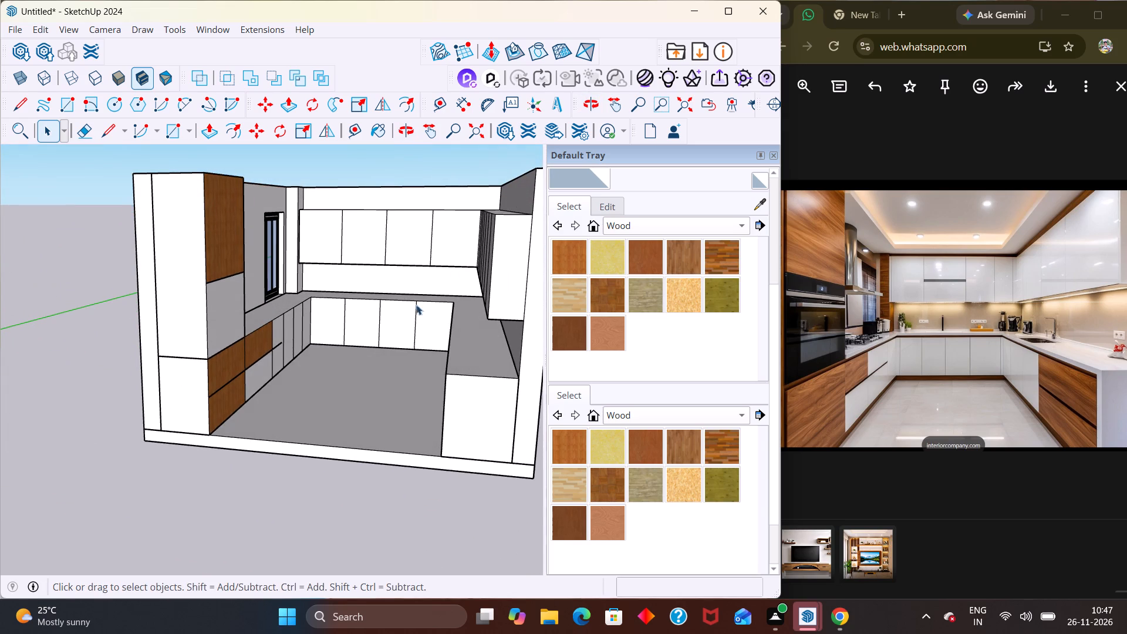
Open the back-wall cabinet group and delete the upper cabinet's middle divider and the divider farthest from the window.
scroll(347, 313, up, 1)
scroll(349, 206, up, 2)
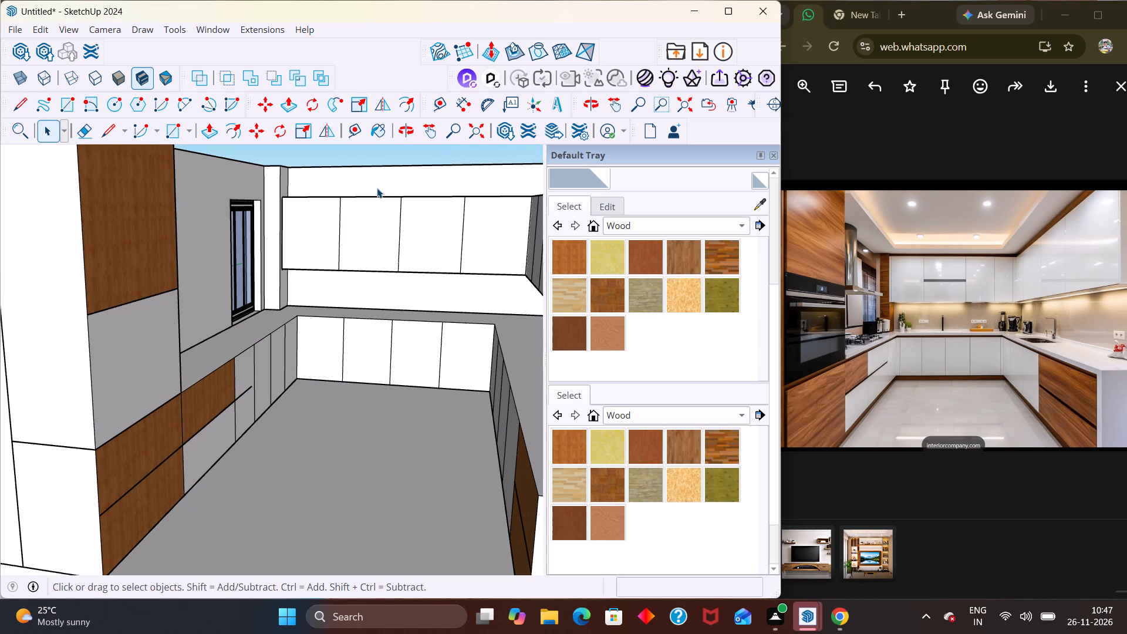
scroll(387, 181, up, 2)
scroll(370, 202, down, 4)
scroll(399, 234, up, 3)
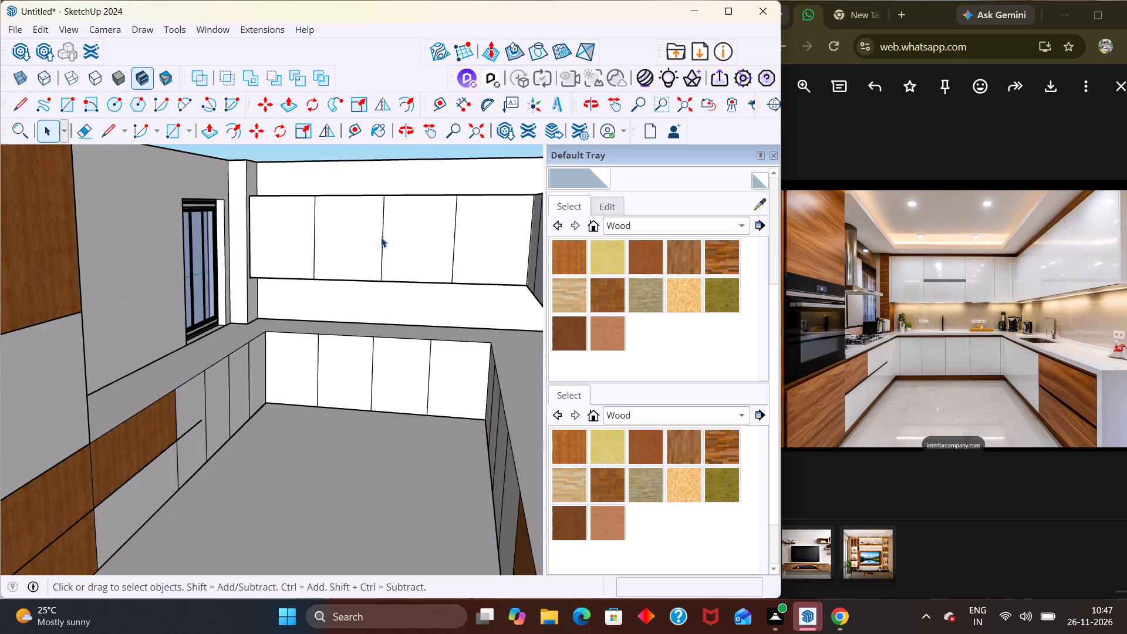
click(381, 237)
double_click(381, 237)
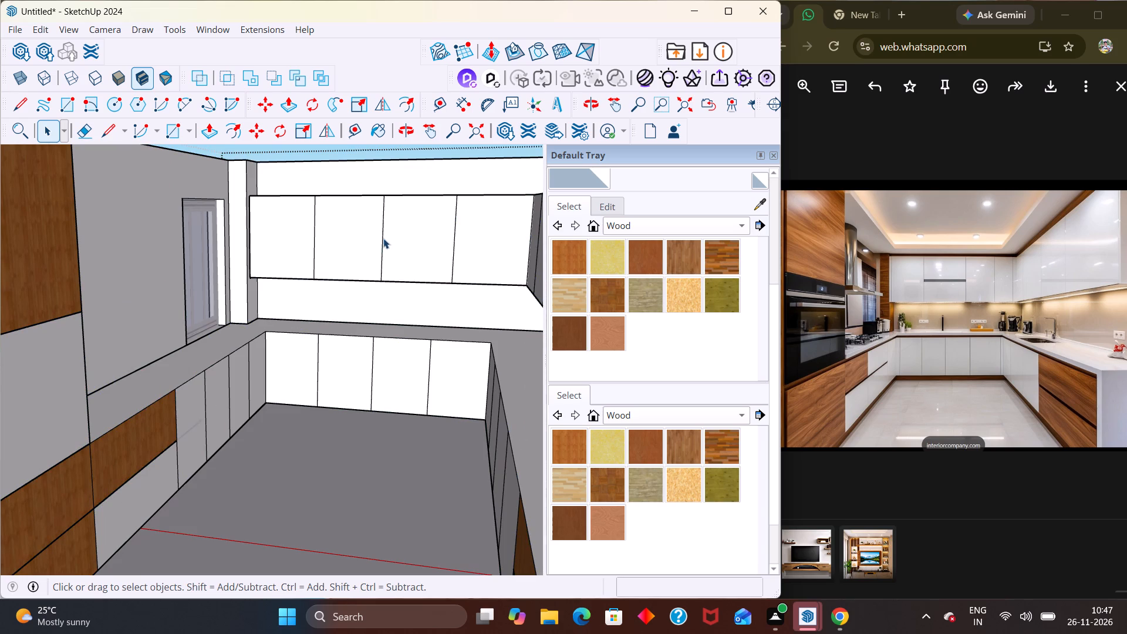
click(383, 238)
key(Delete)
click(451, 264)
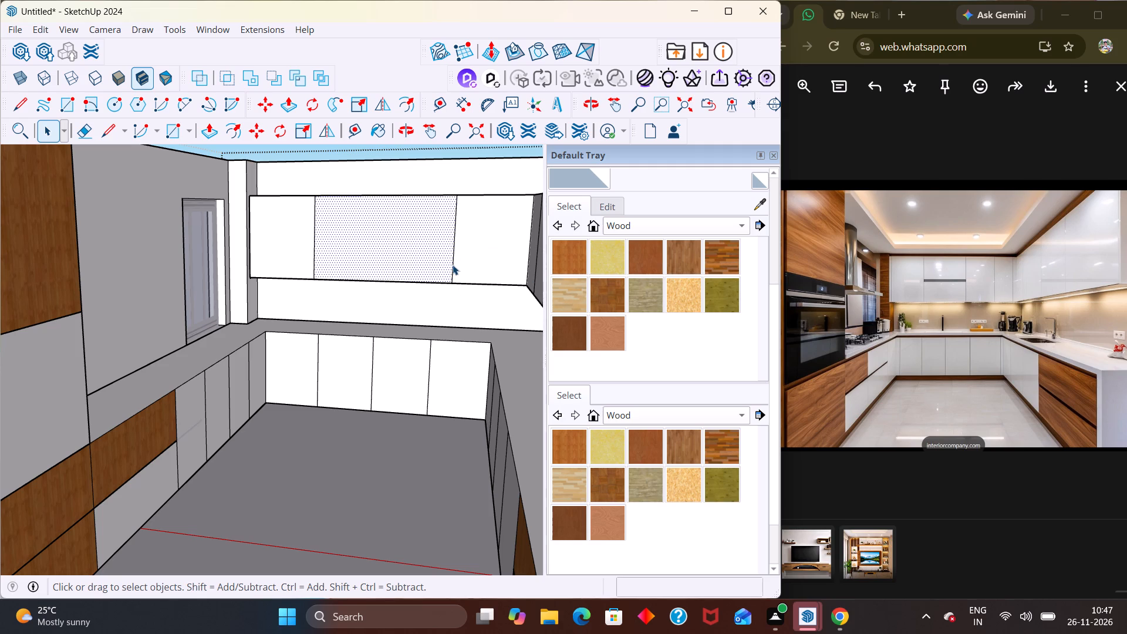
click(453, 265)
key(Delete)
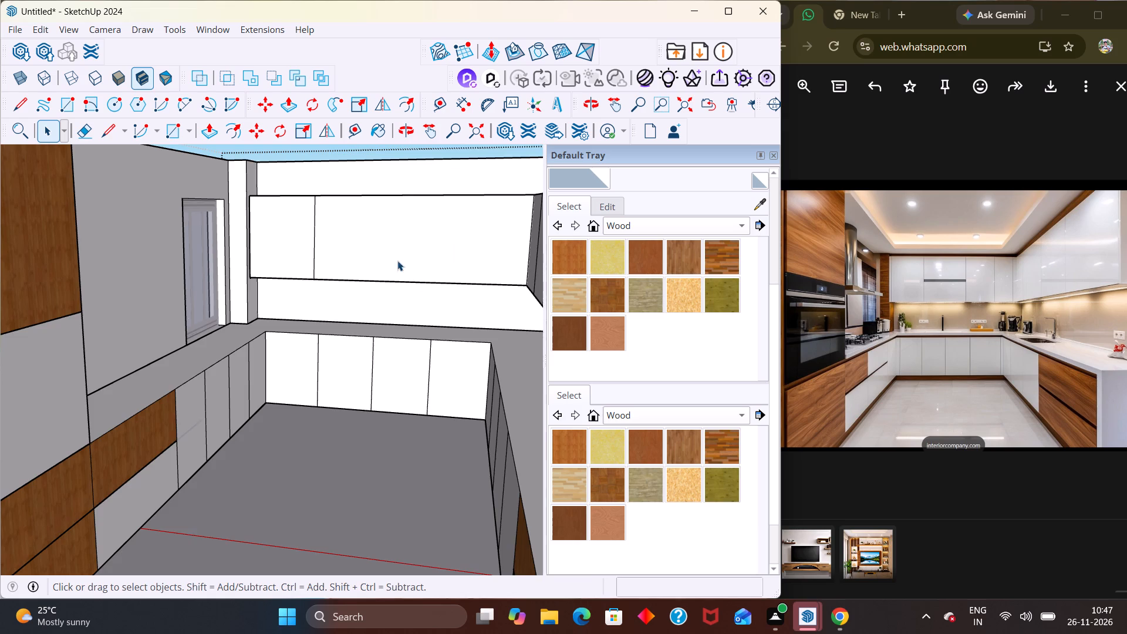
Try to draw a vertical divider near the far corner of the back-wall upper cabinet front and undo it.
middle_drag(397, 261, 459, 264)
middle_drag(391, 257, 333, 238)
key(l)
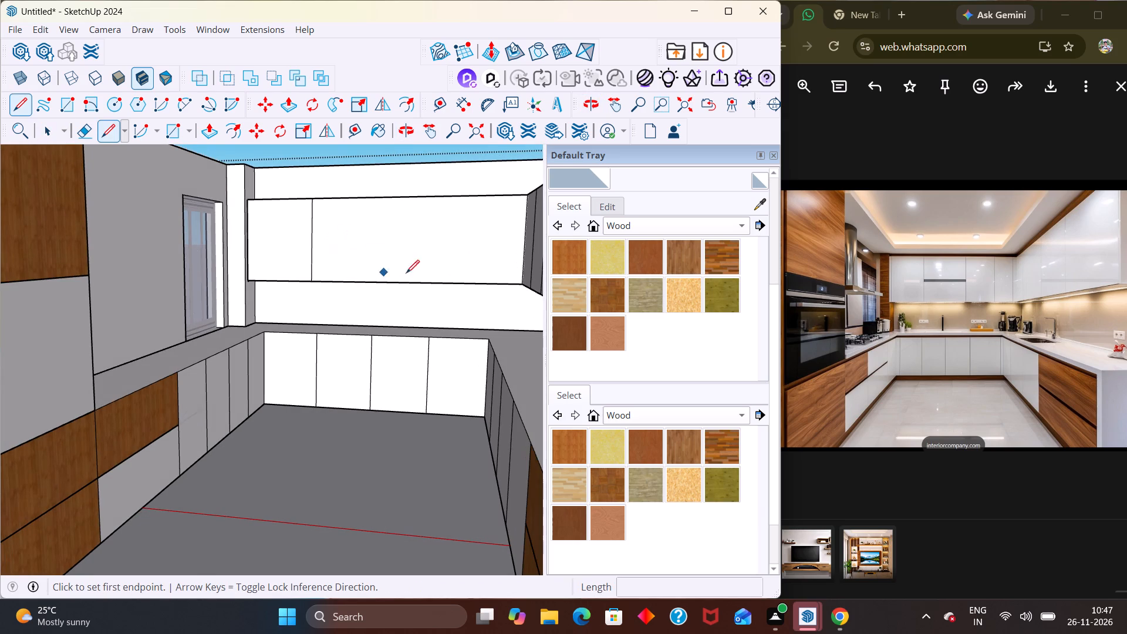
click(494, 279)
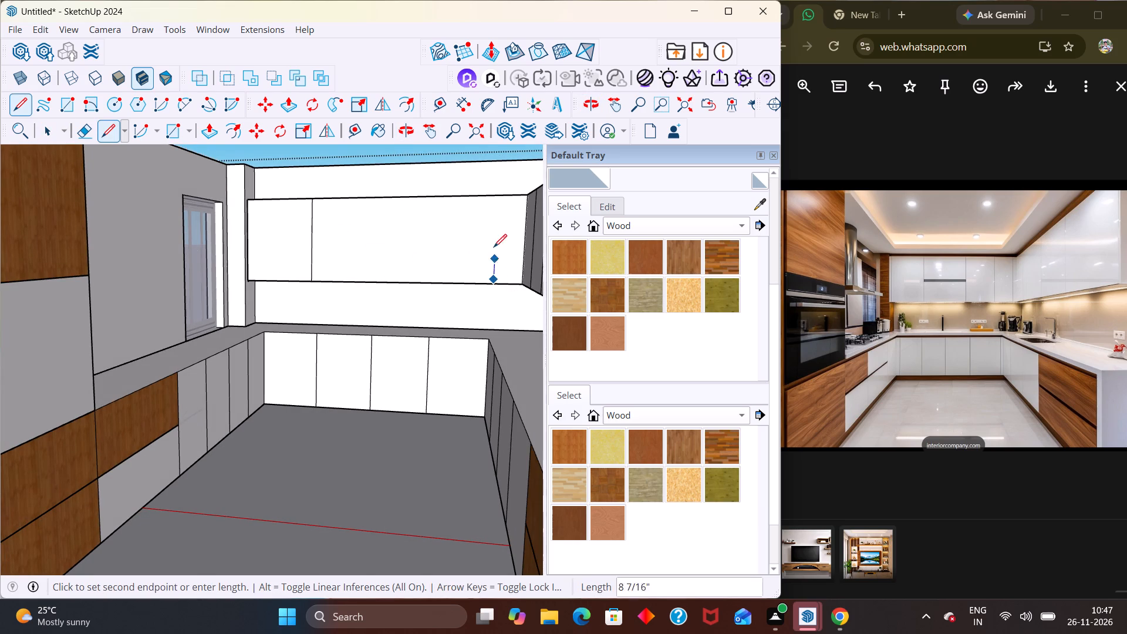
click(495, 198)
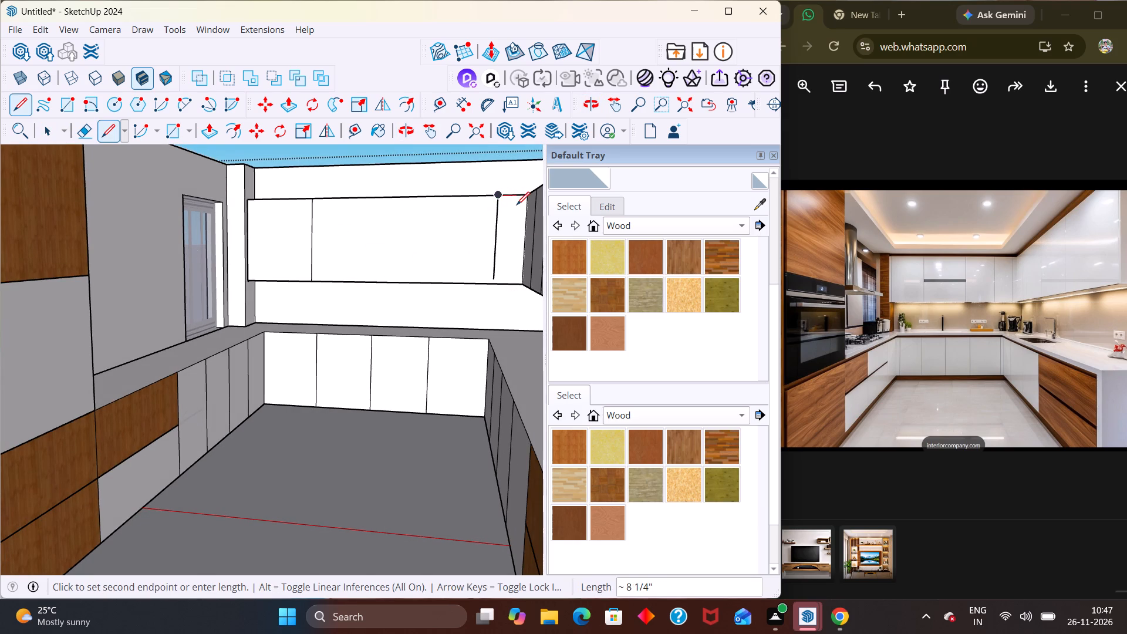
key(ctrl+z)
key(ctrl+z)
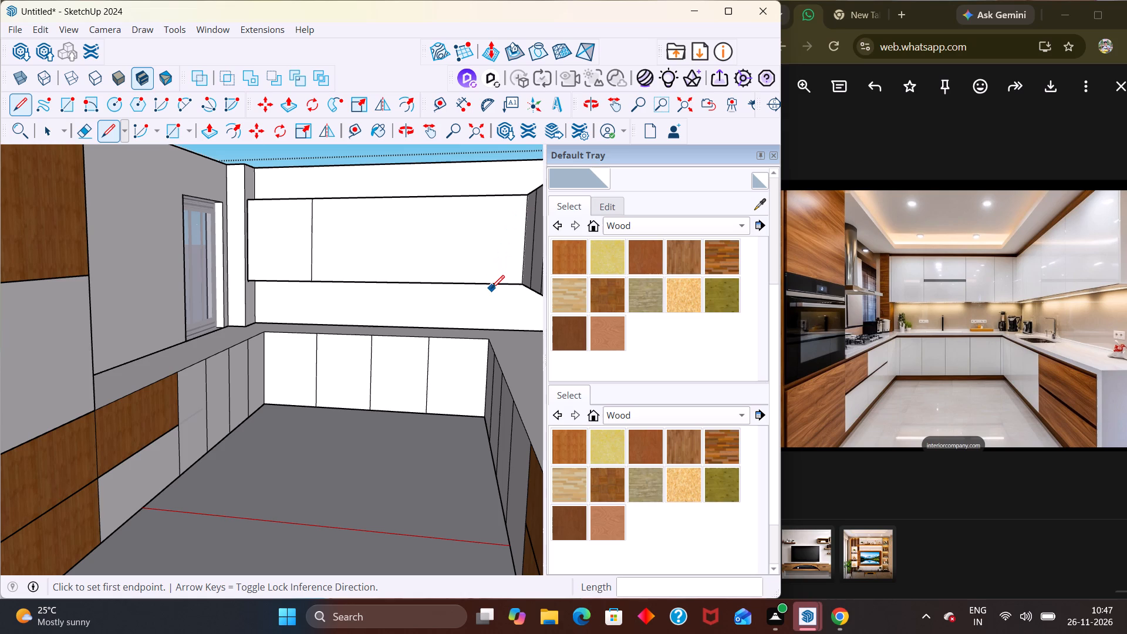
Draw two vertical full-height dividers on the back-wall upper cabinet front, one near the far corner and one nearer the middle.
click(492, 285)
click(495, 196)
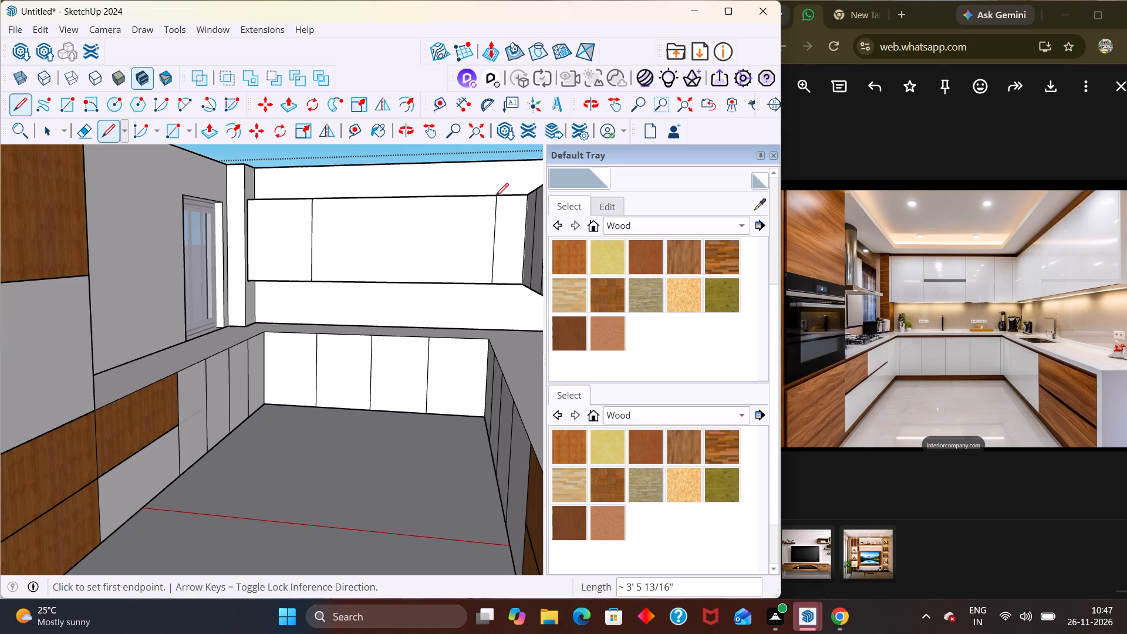
key(l)
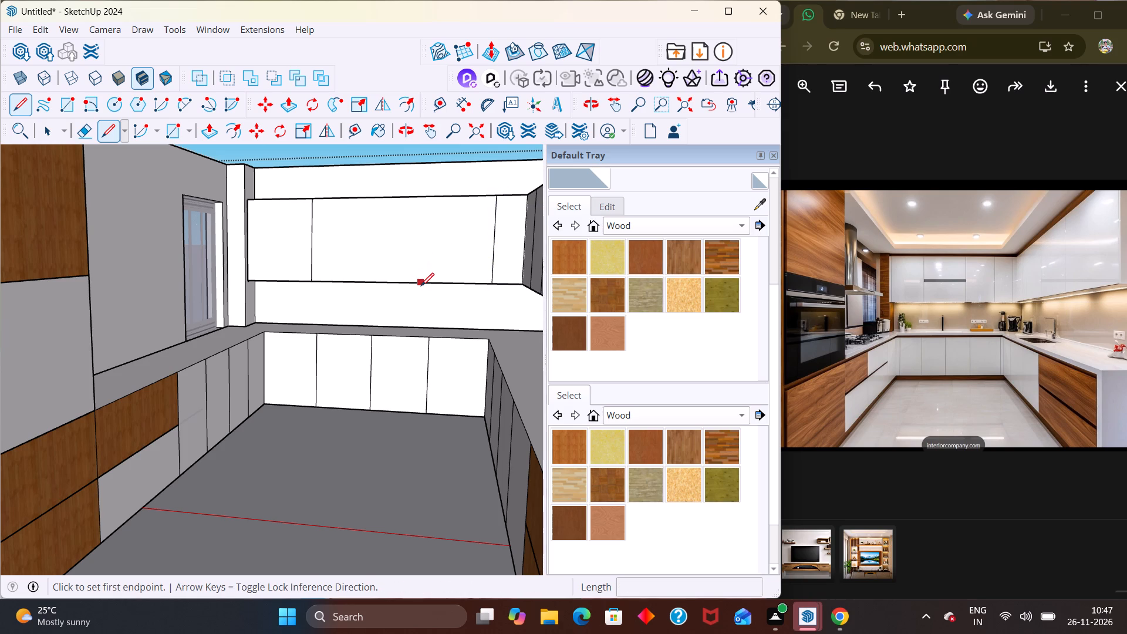
click(419, 285)
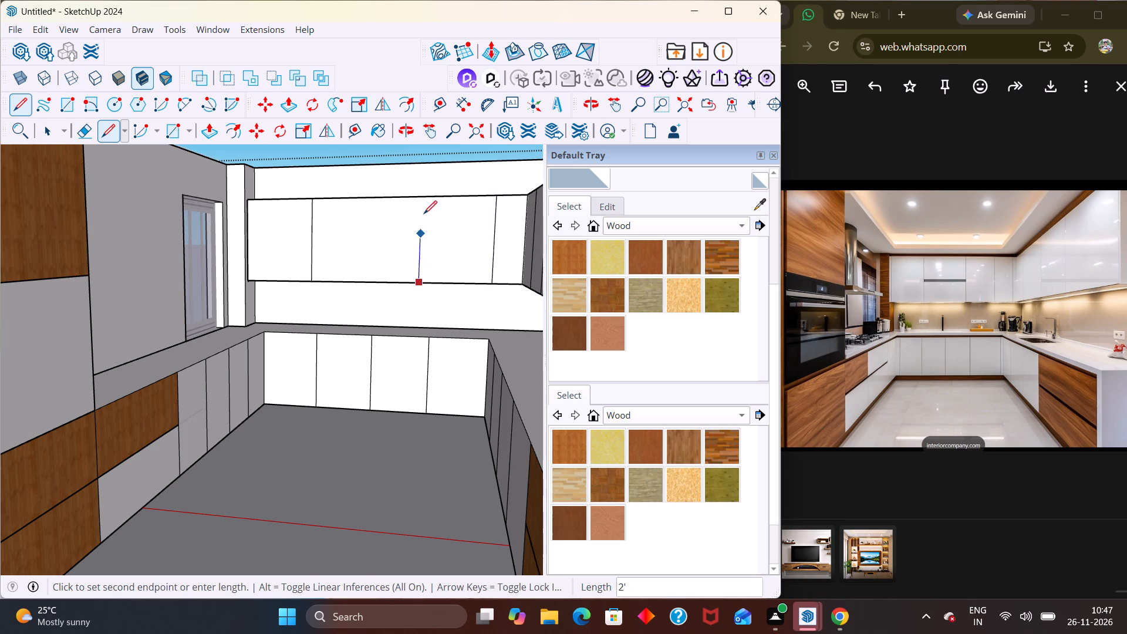
click(427, 203)
key(Escape)
key(space)
Draw a horizontal rectangular strip about 3 3/4" by 4' 6" across the middle of the wide upper cabinet panel between the dividers.
middle_drag(458, 227, 486, 239)
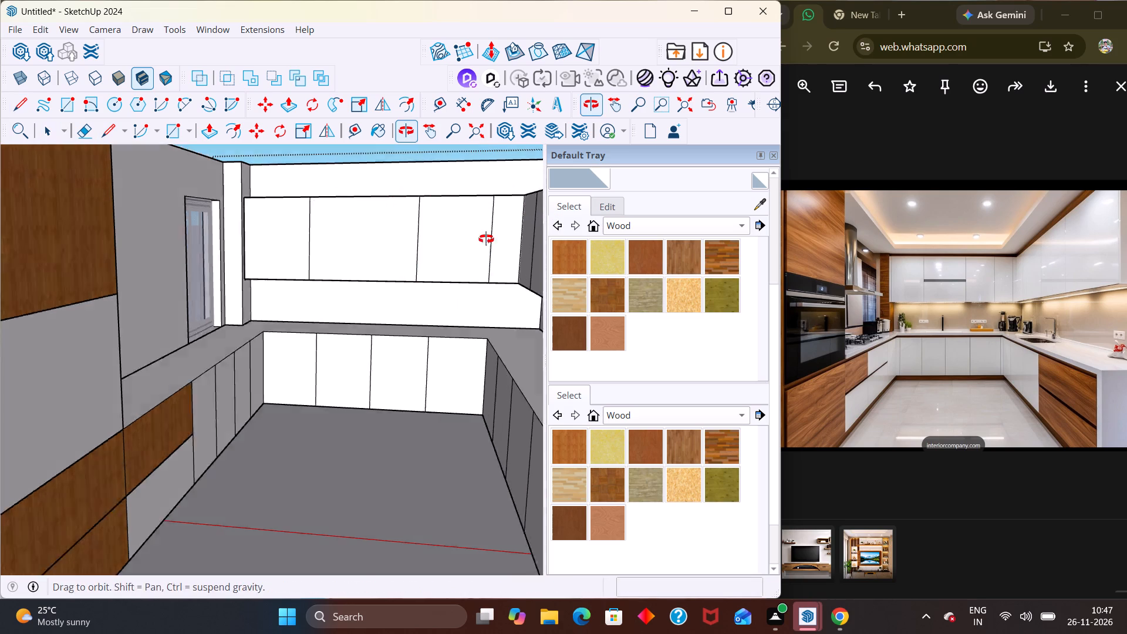
middle_drag(486, 239, 507, 244)
scroll(367, 227, up, 1)
double_click(365, 237)
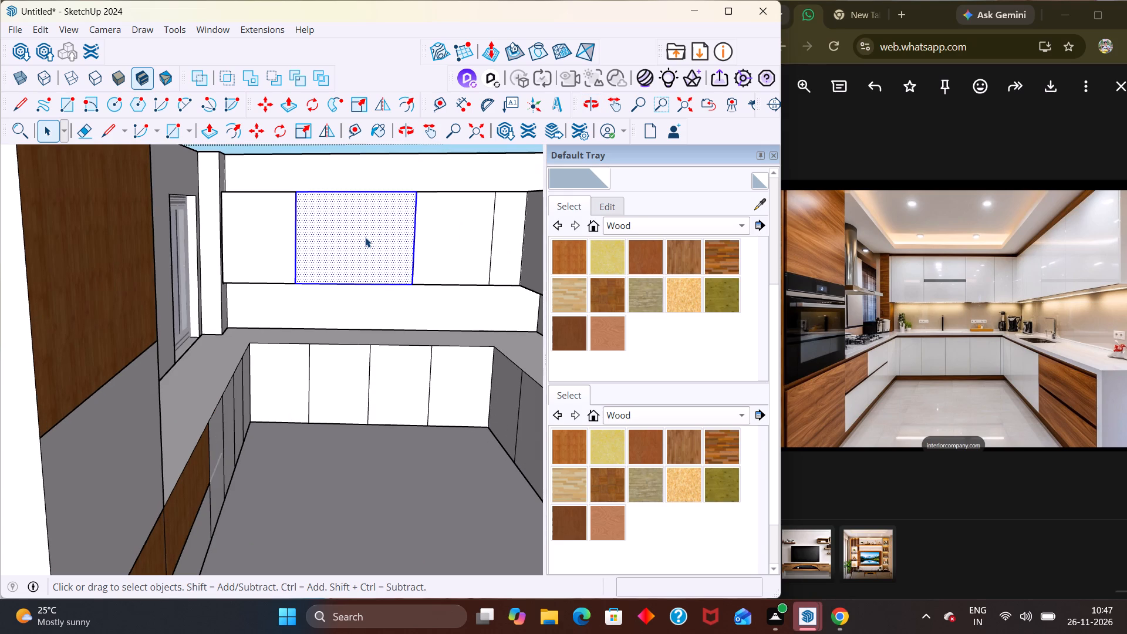
key(r)
click(298, 230)
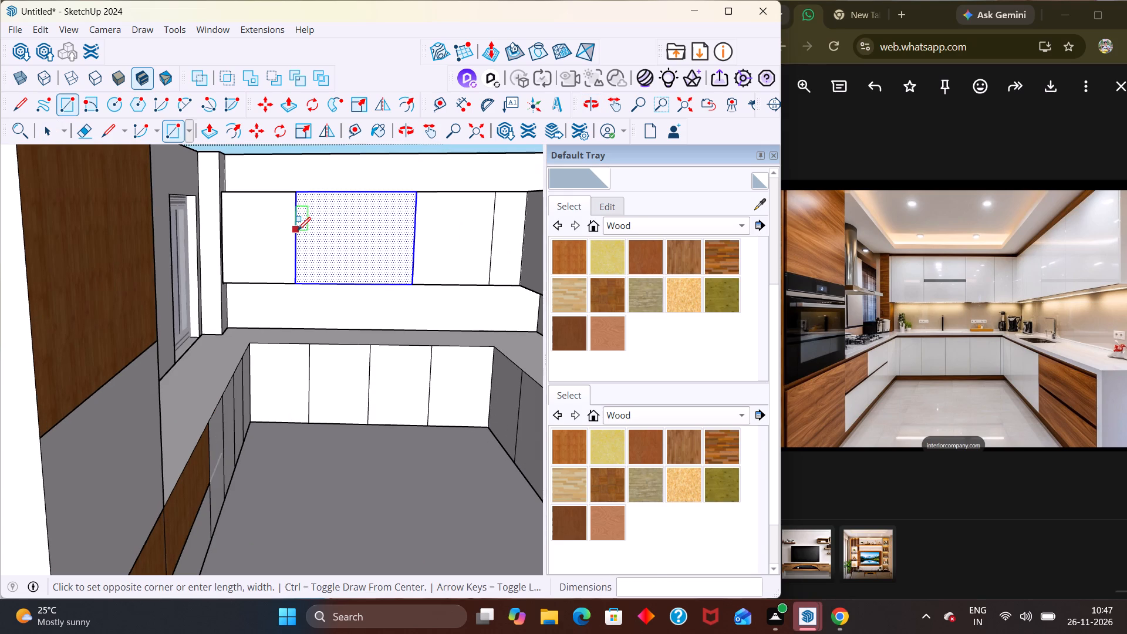
scroll(413, 245, up, 2)
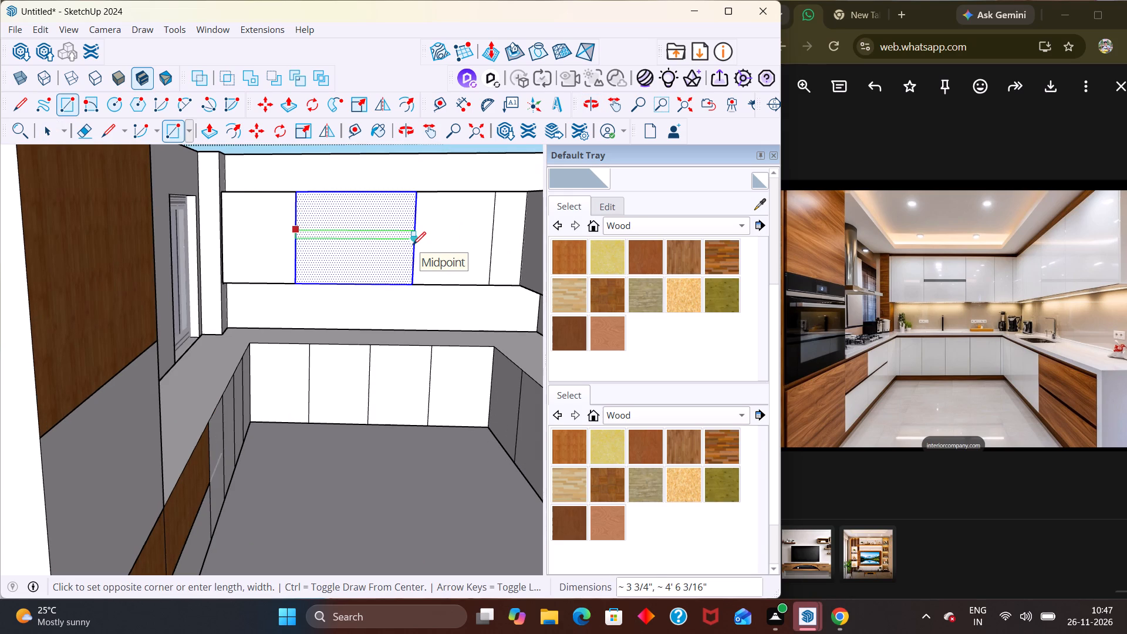
click(413, 239)
key(space)
key(space)
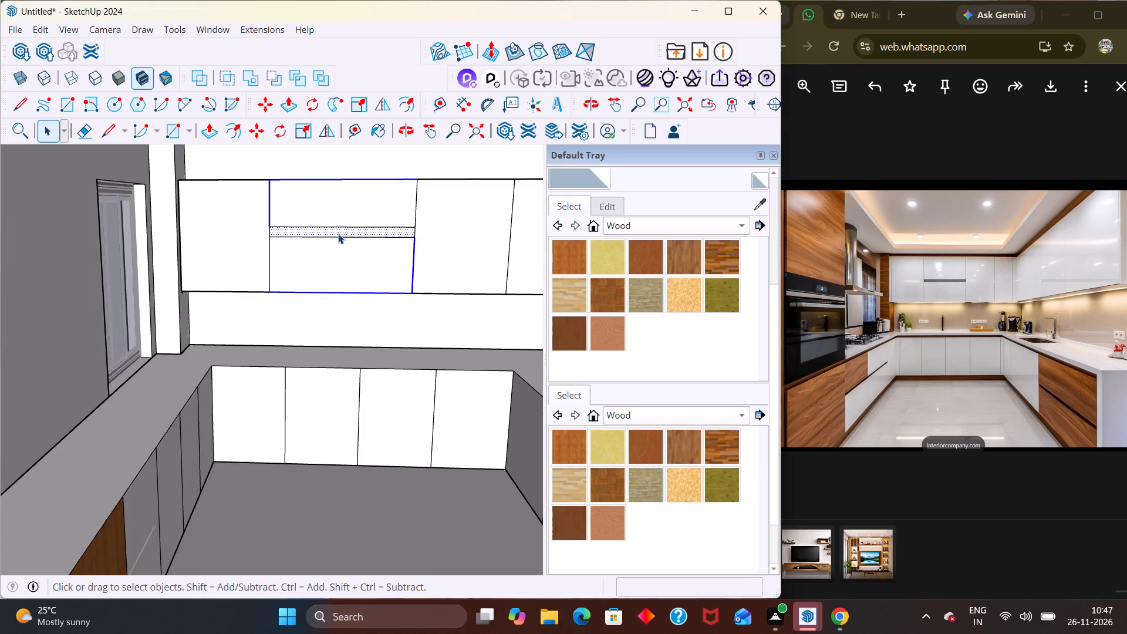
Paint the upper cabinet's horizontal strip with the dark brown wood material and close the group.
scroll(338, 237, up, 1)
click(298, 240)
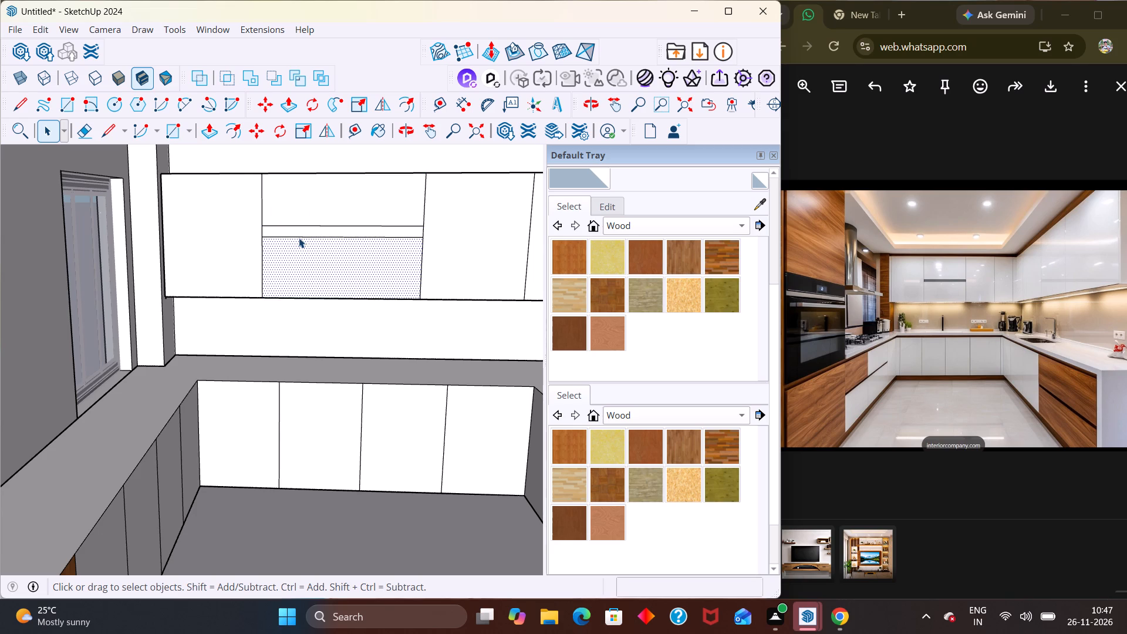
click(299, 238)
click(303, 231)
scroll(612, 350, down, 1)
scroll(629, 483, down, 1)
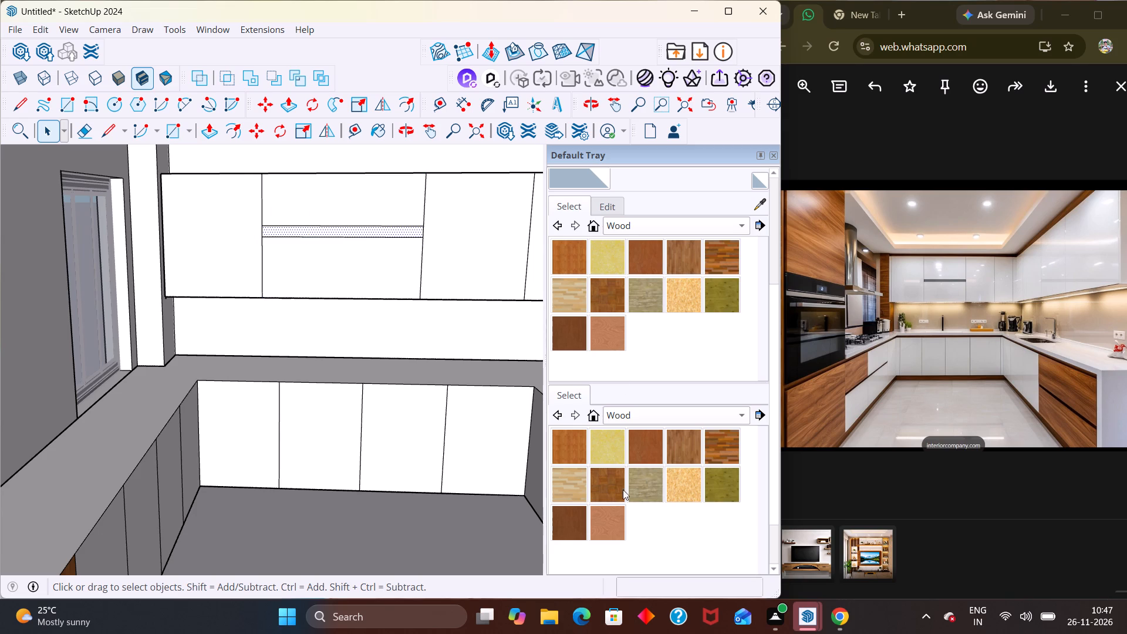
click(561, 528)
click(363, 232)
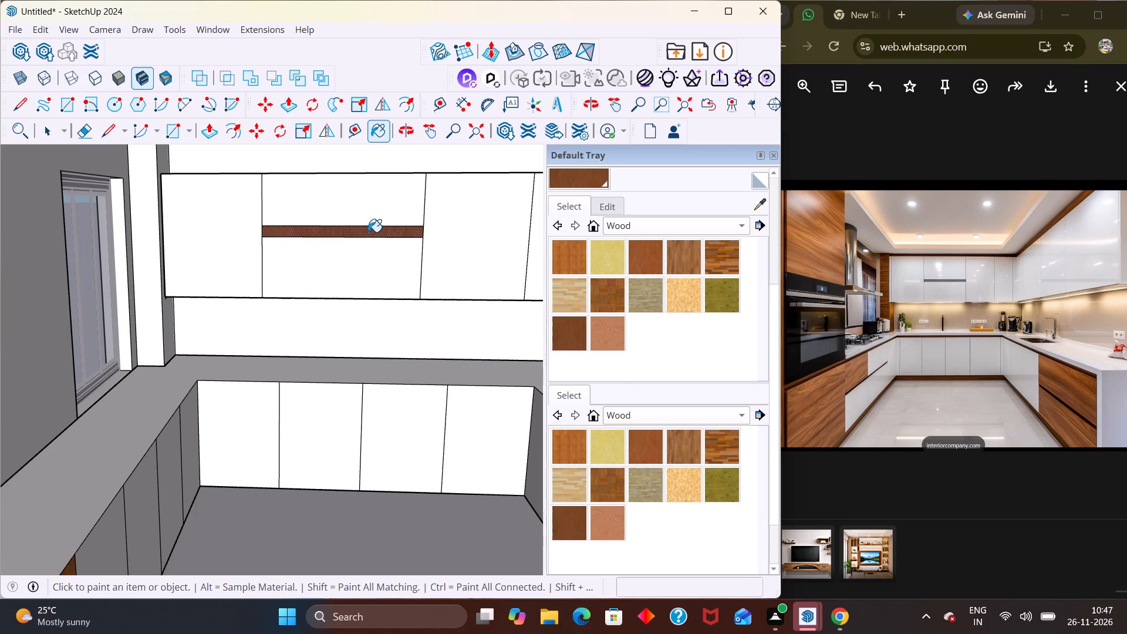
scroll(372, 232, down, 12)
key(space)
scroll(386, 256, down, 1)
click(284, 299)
Examine the kitchen and the painted upper cabinet strip from the open end.
middle_drag(475, 312, 313, 329)
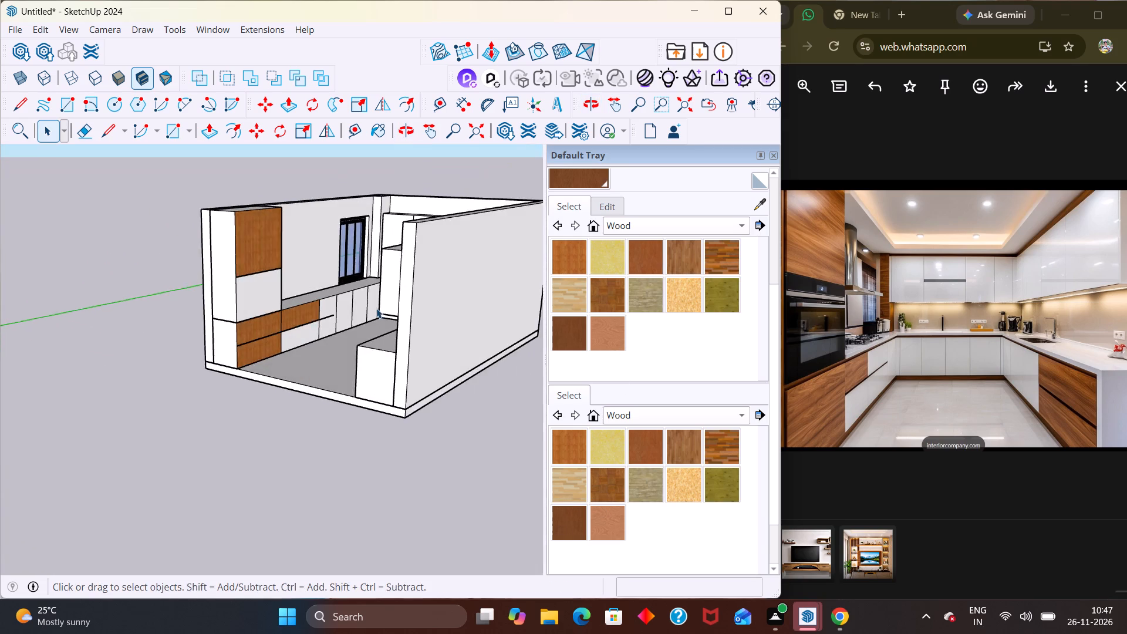
scroll(400, 309, down, 5)
middle_drag(446, 275, 457, 198)
scroll(454, 197, up, 4)
middle_drag(423, 249, 381, 294)
scroll(459, 344, up, 4)
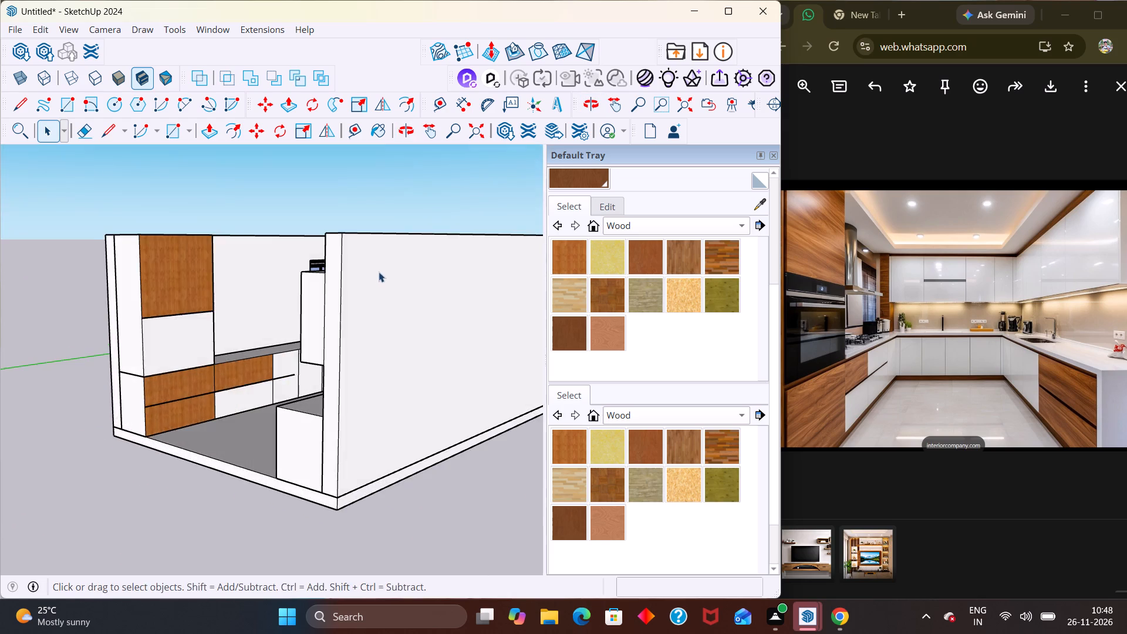
middle_drag(379, 272, 509, 284)
scroll(509, 284, up, 1)
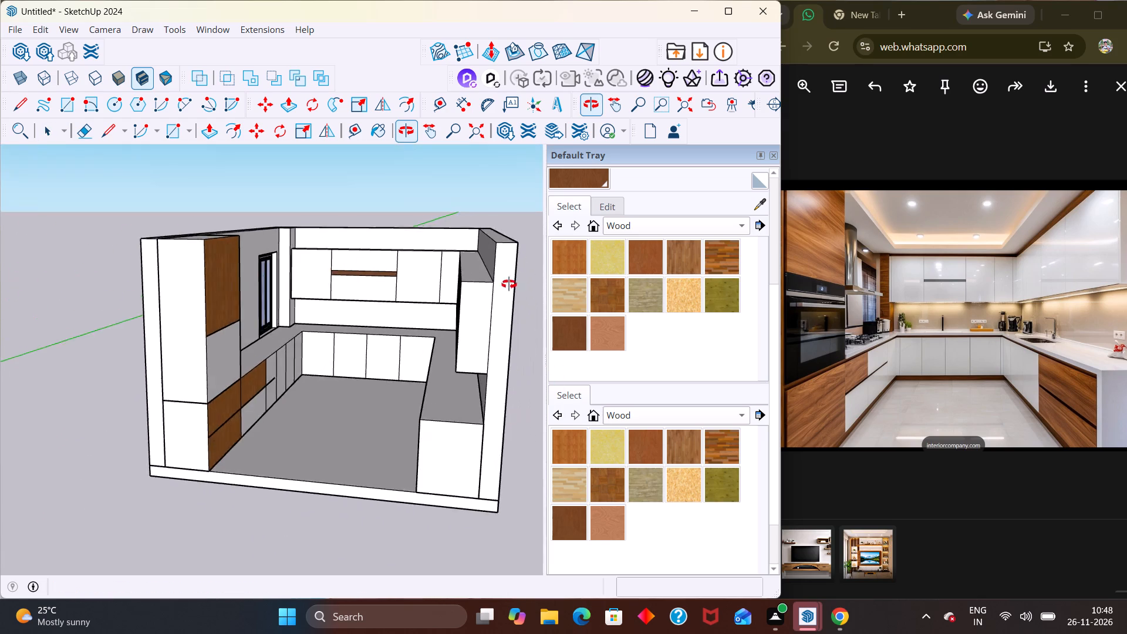
middle_click(509, 284)
scroll(509, 284, up, 3)
scroll(337, 259, up, 7)
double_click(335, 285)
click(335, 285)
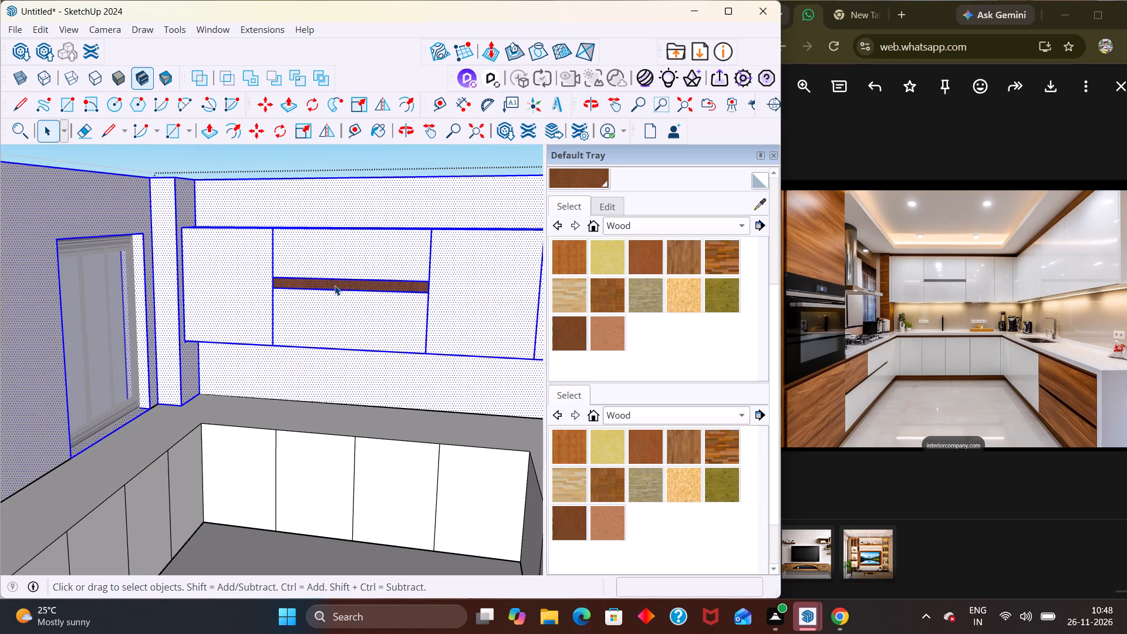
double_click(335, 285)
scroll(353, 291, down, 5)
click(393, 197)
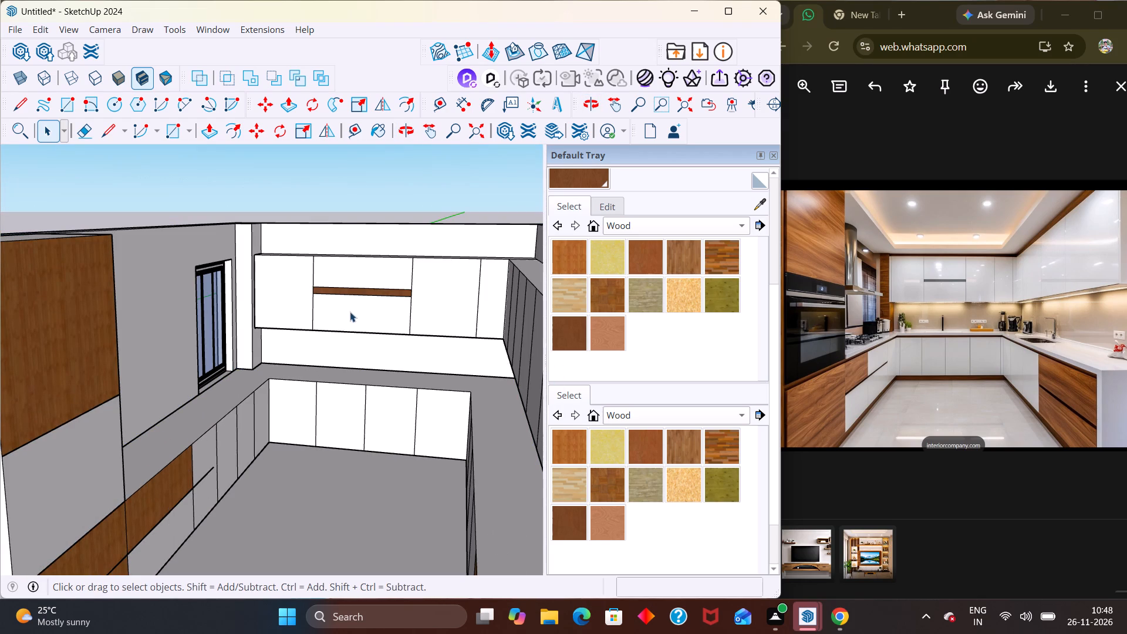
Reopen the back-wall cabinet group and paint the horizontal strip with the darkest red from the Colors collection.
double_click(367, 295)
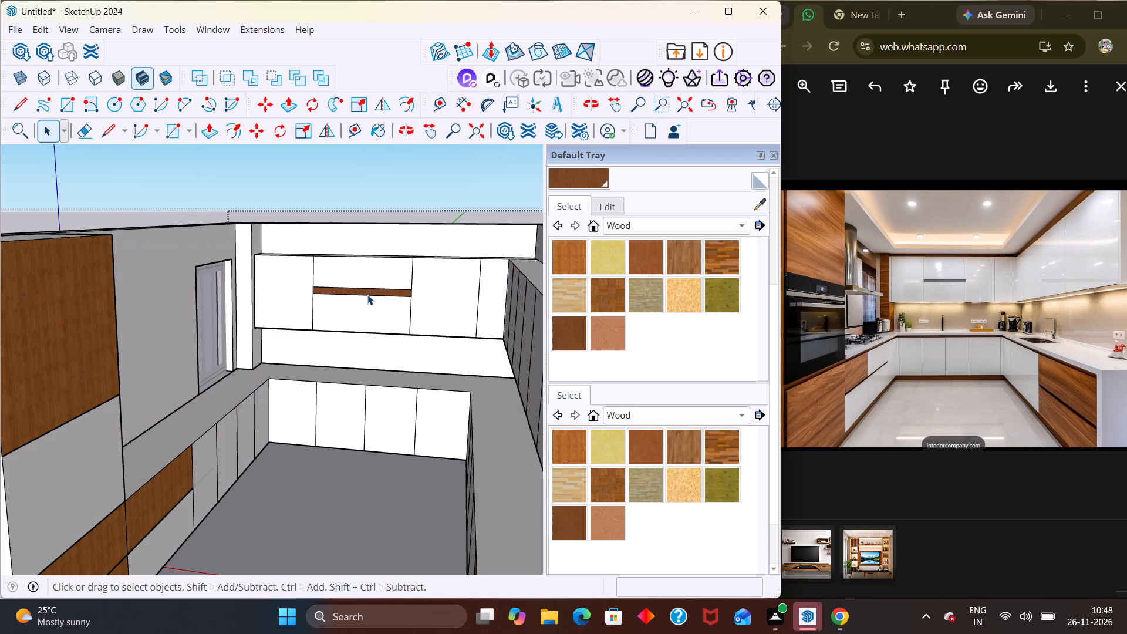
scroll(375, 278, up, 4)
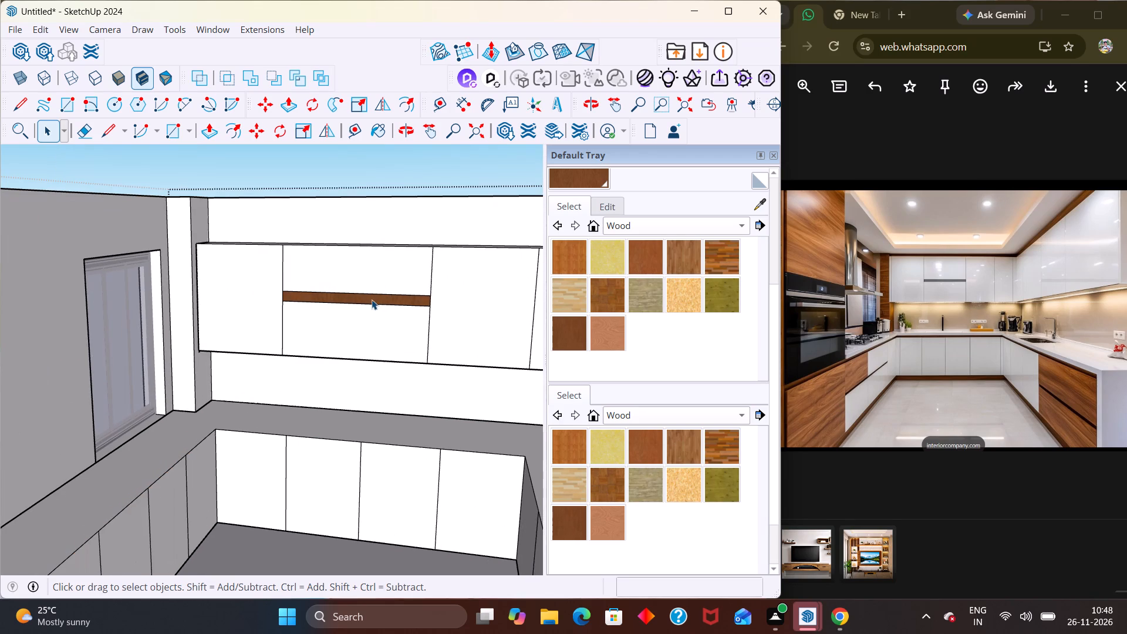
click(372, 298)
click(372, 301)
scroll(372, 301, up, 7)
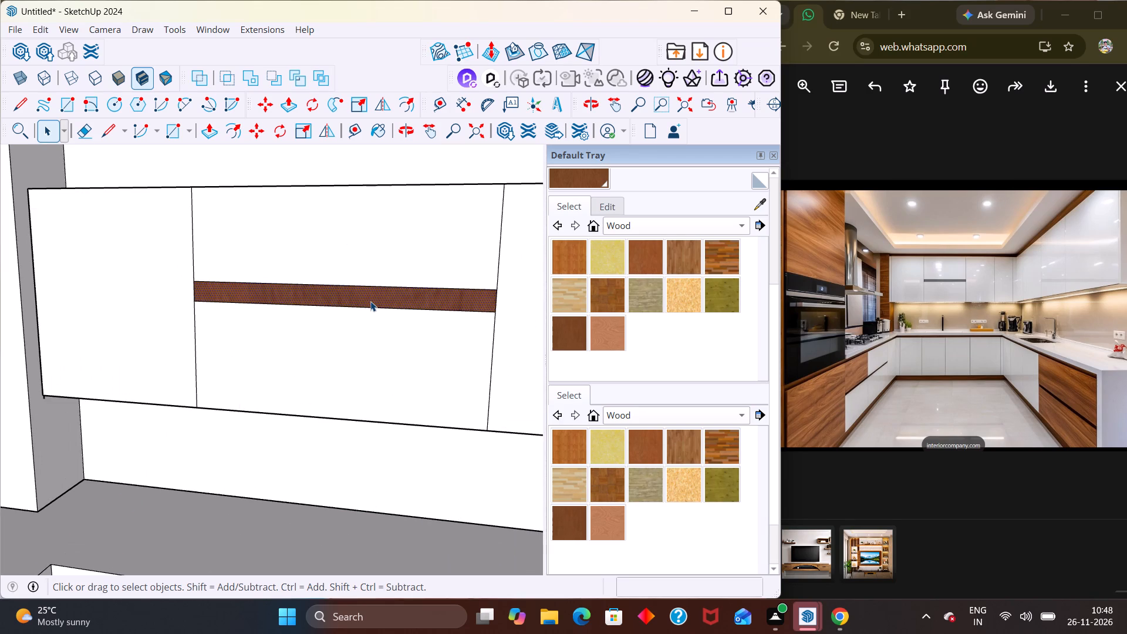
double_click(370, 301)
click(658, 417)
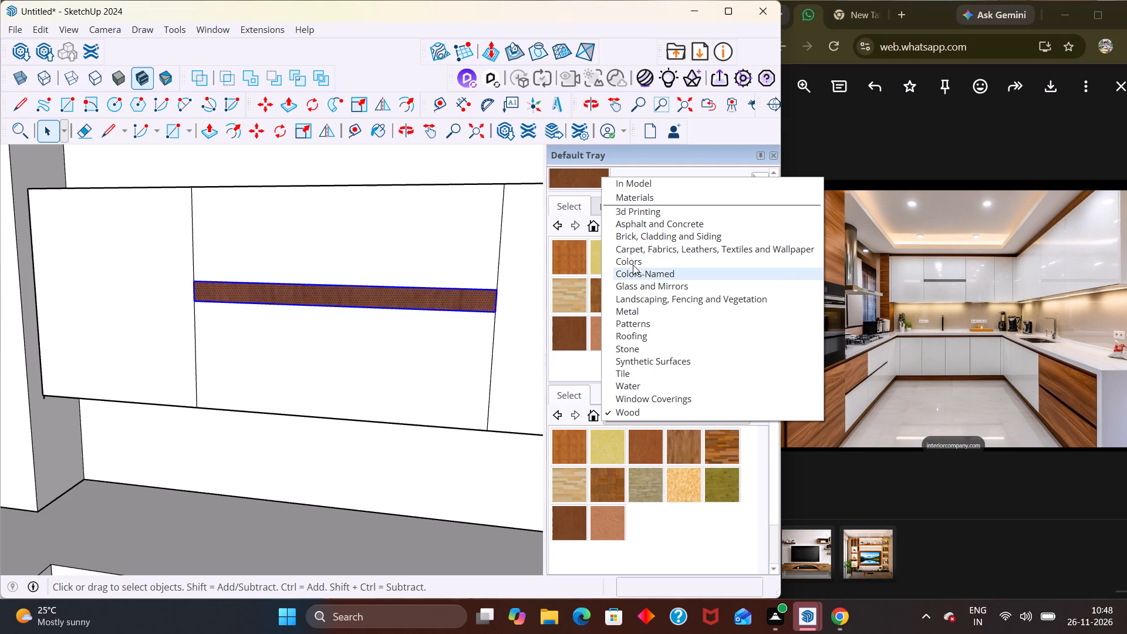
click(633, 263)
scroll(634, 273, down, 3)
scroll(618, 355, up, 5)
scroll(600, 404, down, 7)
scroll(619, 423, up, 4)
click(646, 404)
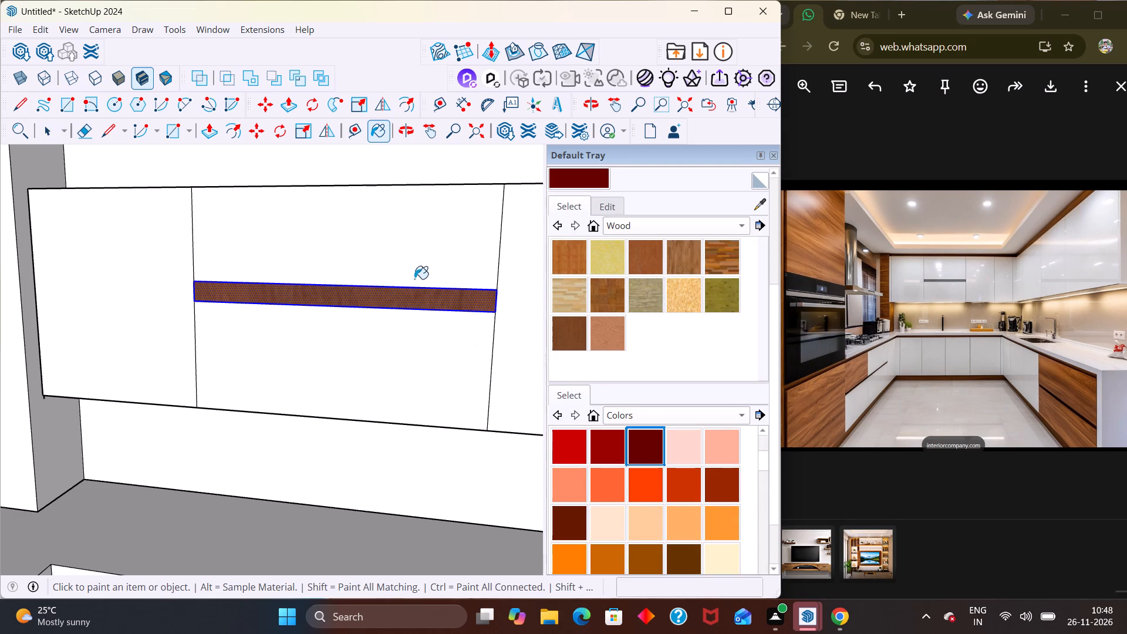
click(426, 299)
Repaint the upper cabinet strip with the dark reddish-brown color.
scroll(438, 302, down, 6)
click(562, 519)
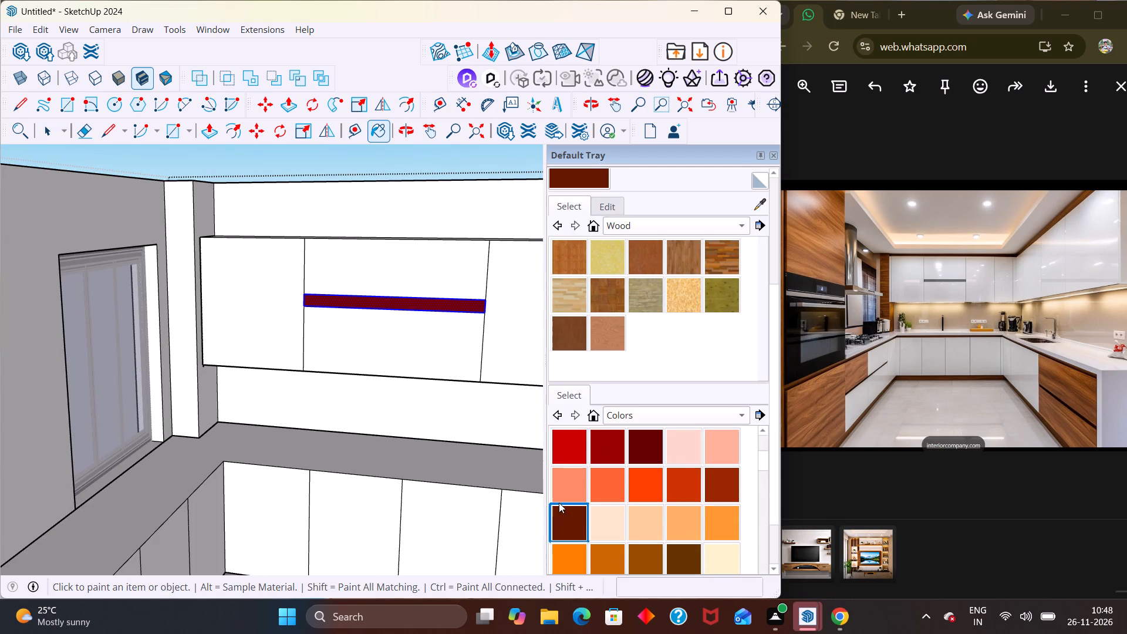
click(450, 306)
Repaint the upper cabinet strip with black from the Colors collection and close the group.
scroll(543, 246, down, 5)
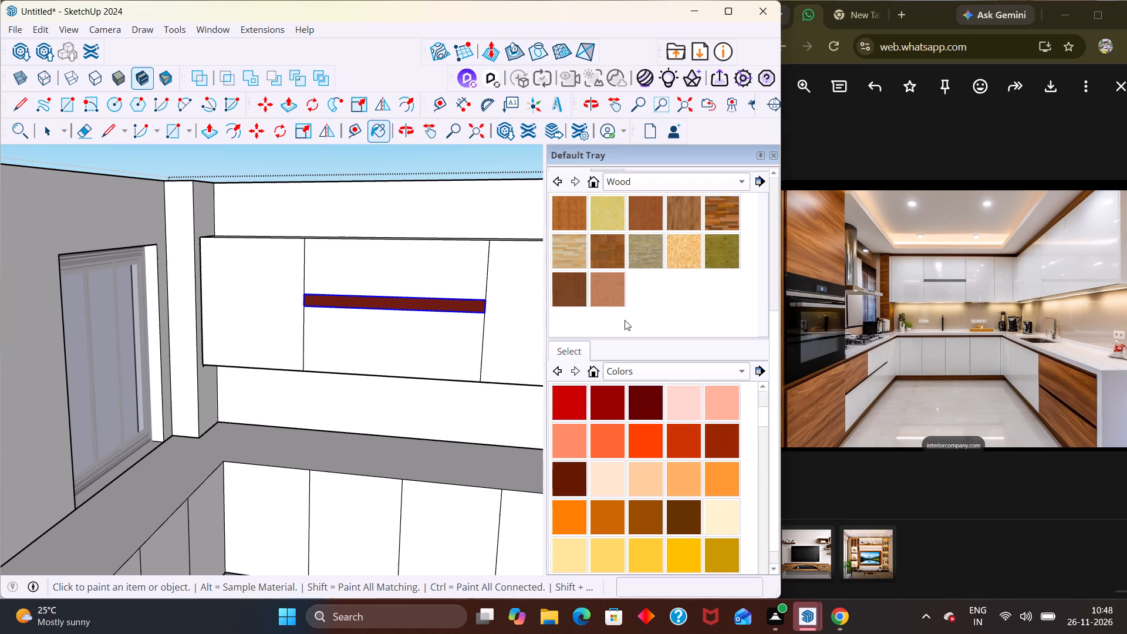
scroll(626, 384, down, 19)
click(574, 443)
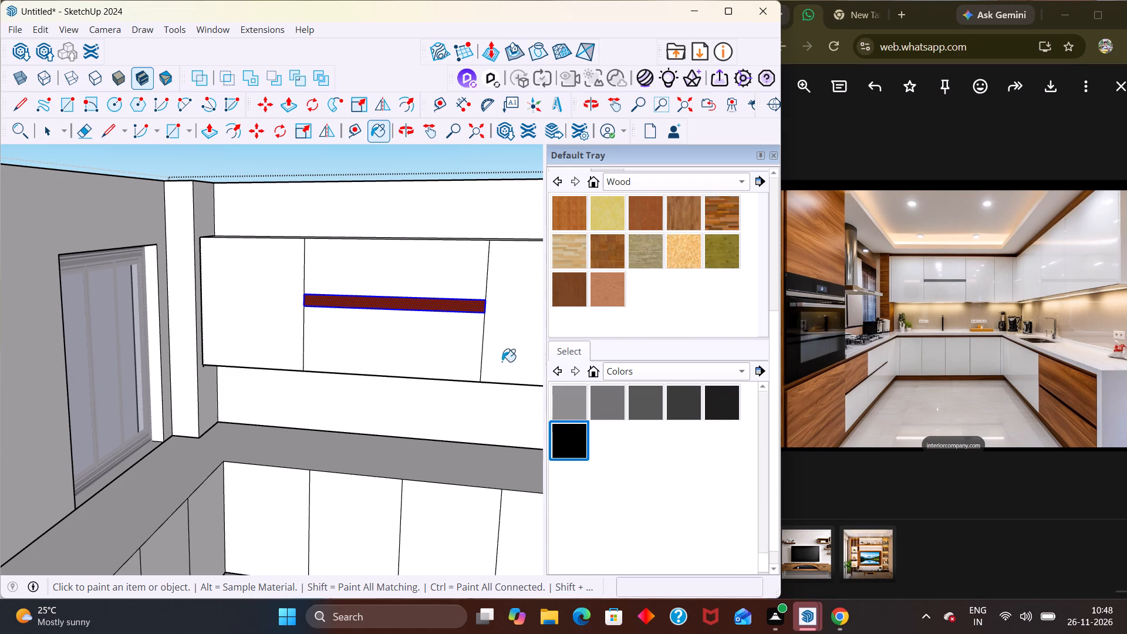
scroll(418, 321, up, 4)
click(425, 301)
scroll(425, 299, down, 11)
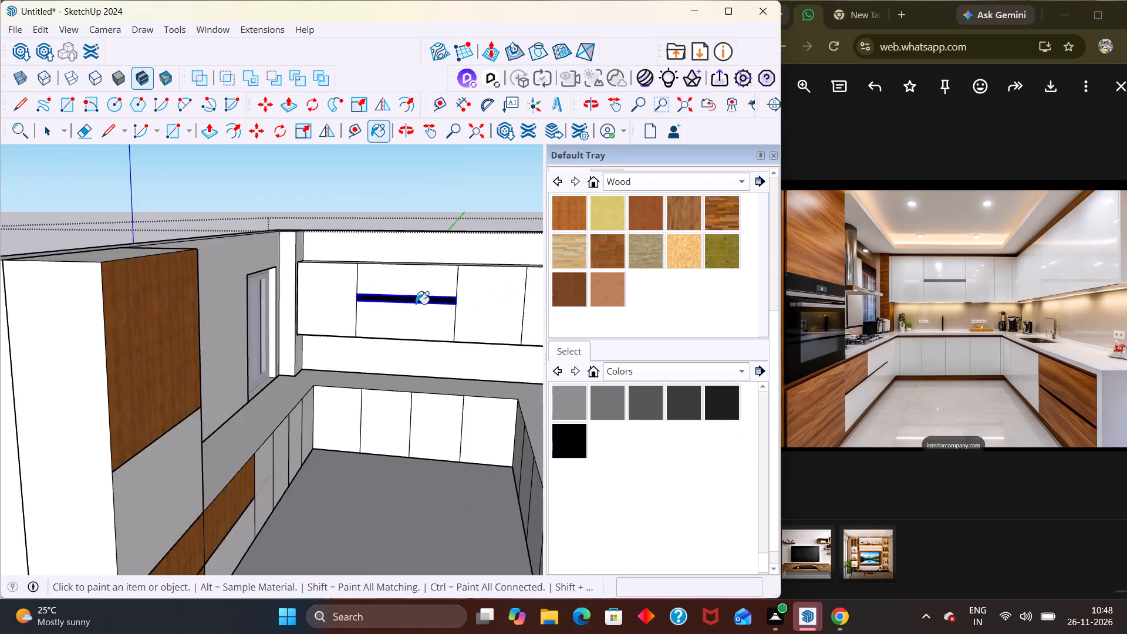
scroll(416, 304, down, 5)
key(space)
click(404, 217)
Reopen the back-wall group and push/pull the black strip outward about 3/4" from the upper cabinet front, closing the group again.
middle_drag(415, 281, 509, 322)
scroll(463, 284, up, 5)
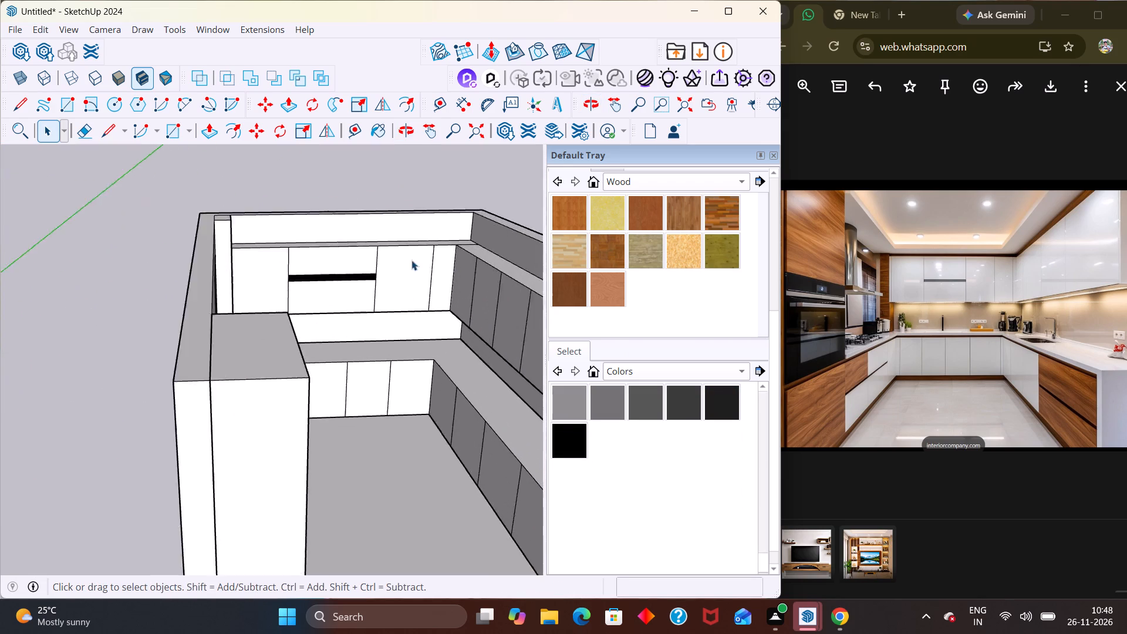
scroll(411, 260, up, 6)
middle_drag(297, 248, 260, 478)
scroll(259, 477, up, 10)
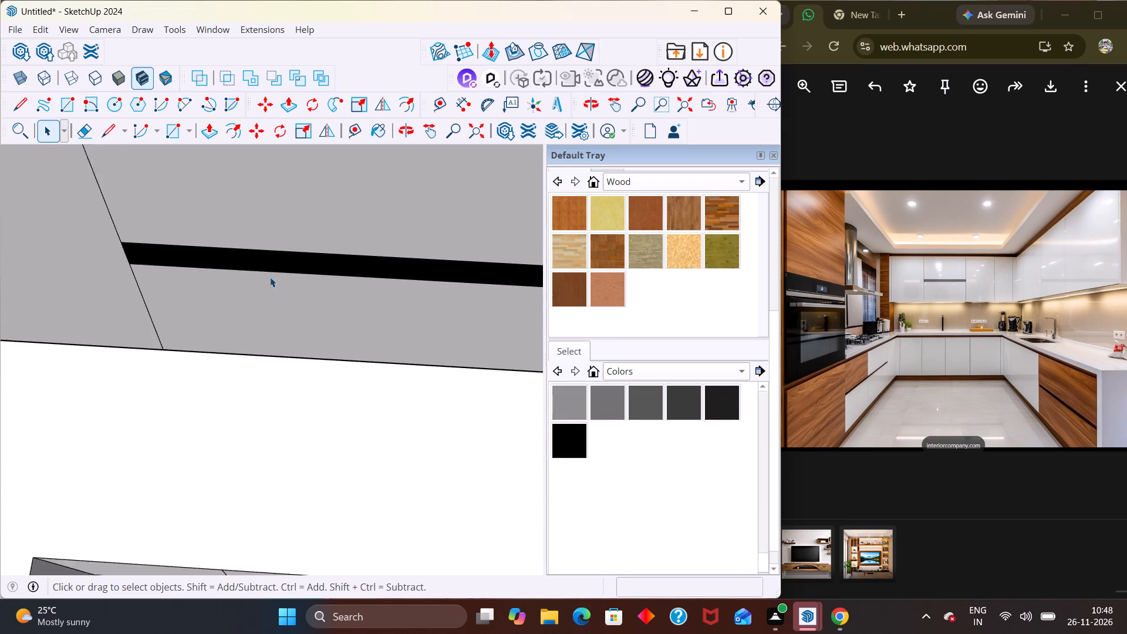
double_click(272, 261)
scroll(270, 266, down, 5)
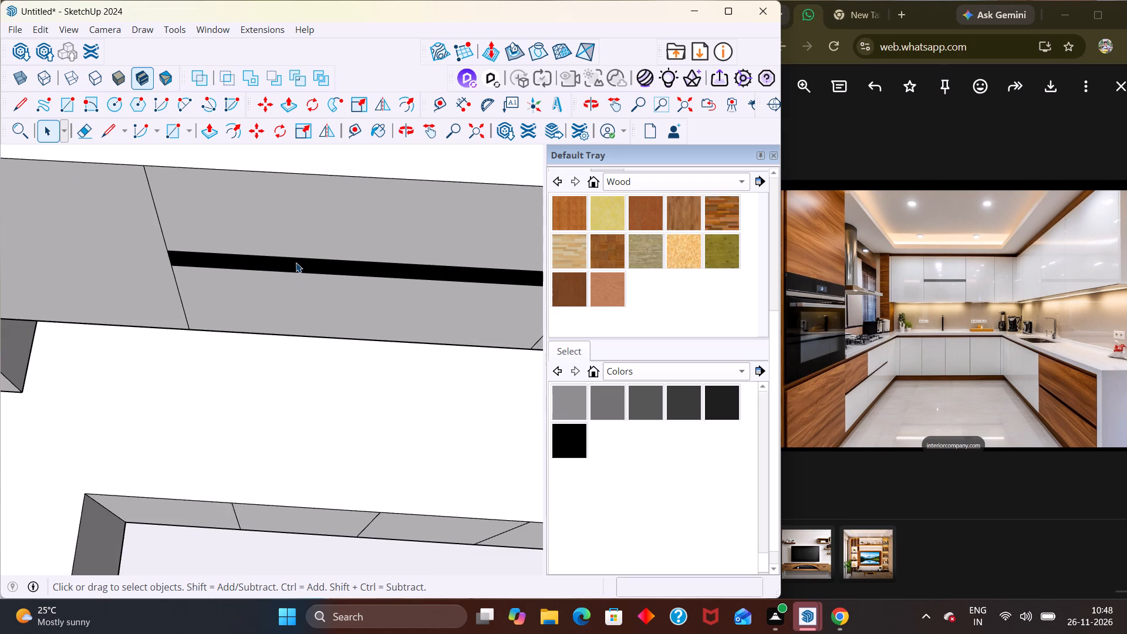
click(296, 262)
key(p)
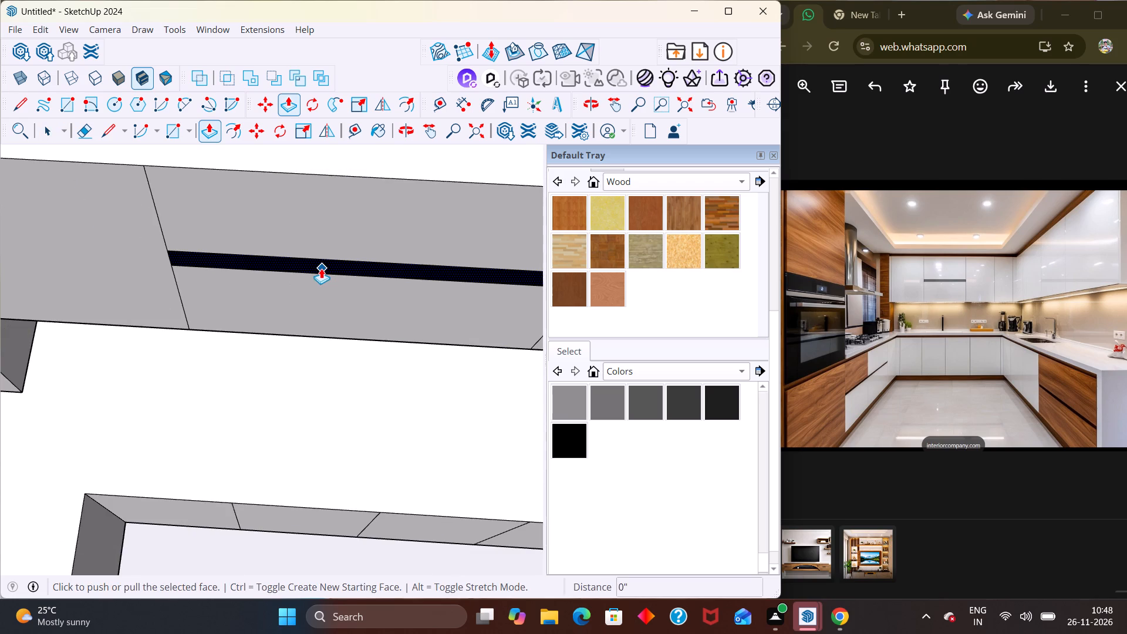
click(321, 268)
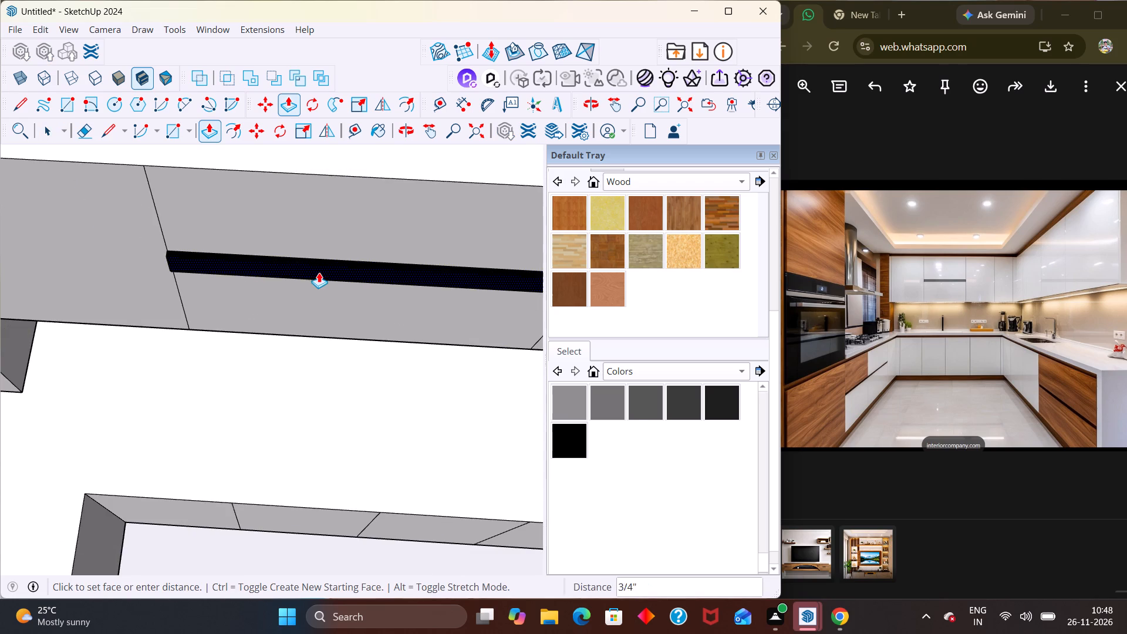
click(318, 275)
scroll(322, 249, down, 4)
scroll(321, 255, up, 1)
scroll(321, 255, down, 4)
scroll(321, 260, up, 1)
scroll(321, 262, down, 6)
key(space)
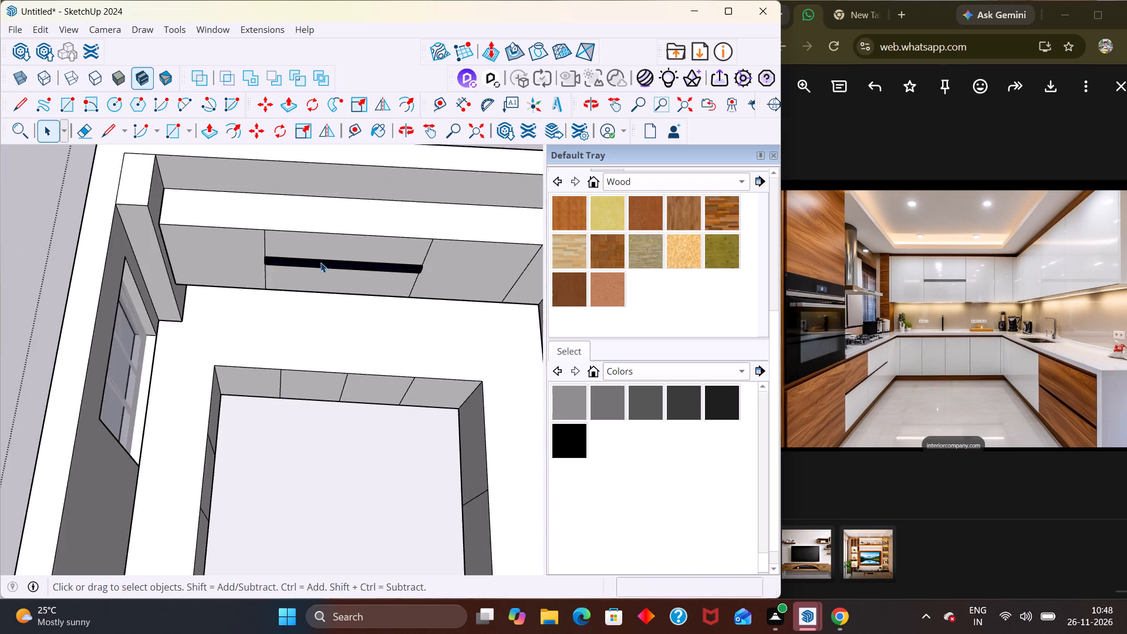
scroll(320, 262, down, 10)
click(340, 176)
scroll(345, 244, up, 3)
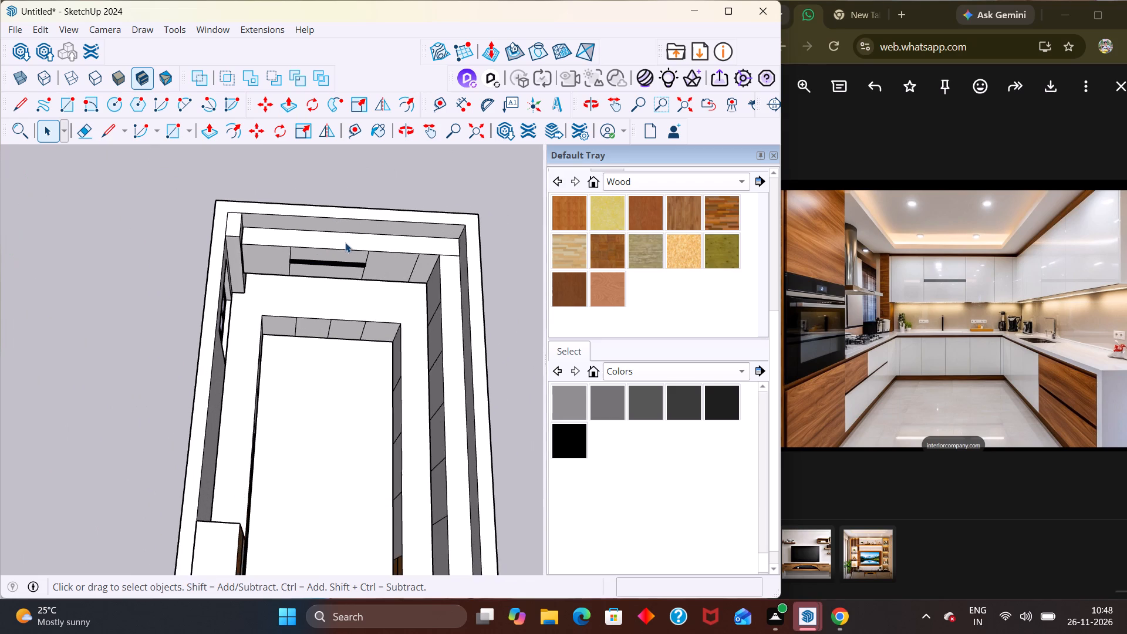
scroll(345, 242, up, 6)
scroll(313, 298, up, 3)
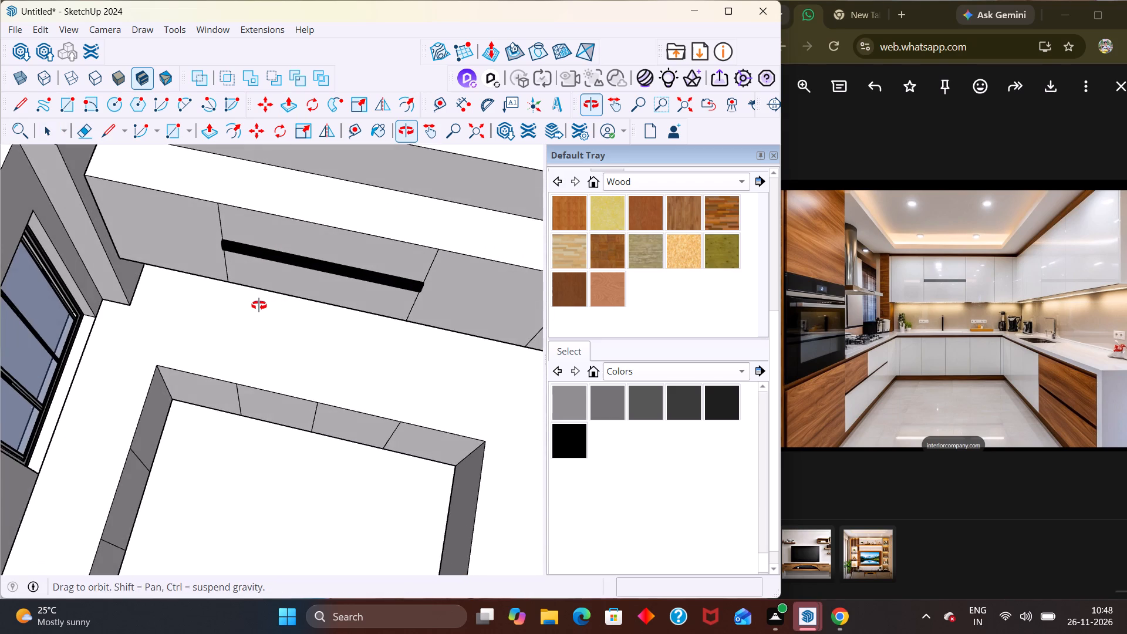
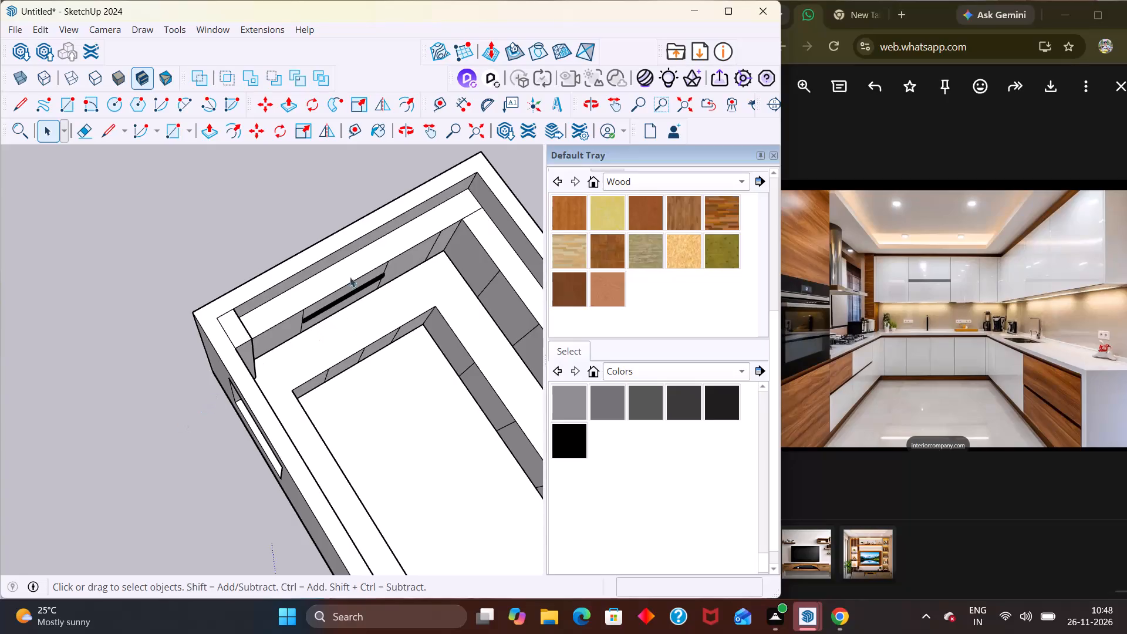
Undo the last outward push/pull of the black strip on the back-wall upper cabinets.
scroll(343, 268, up, 6)
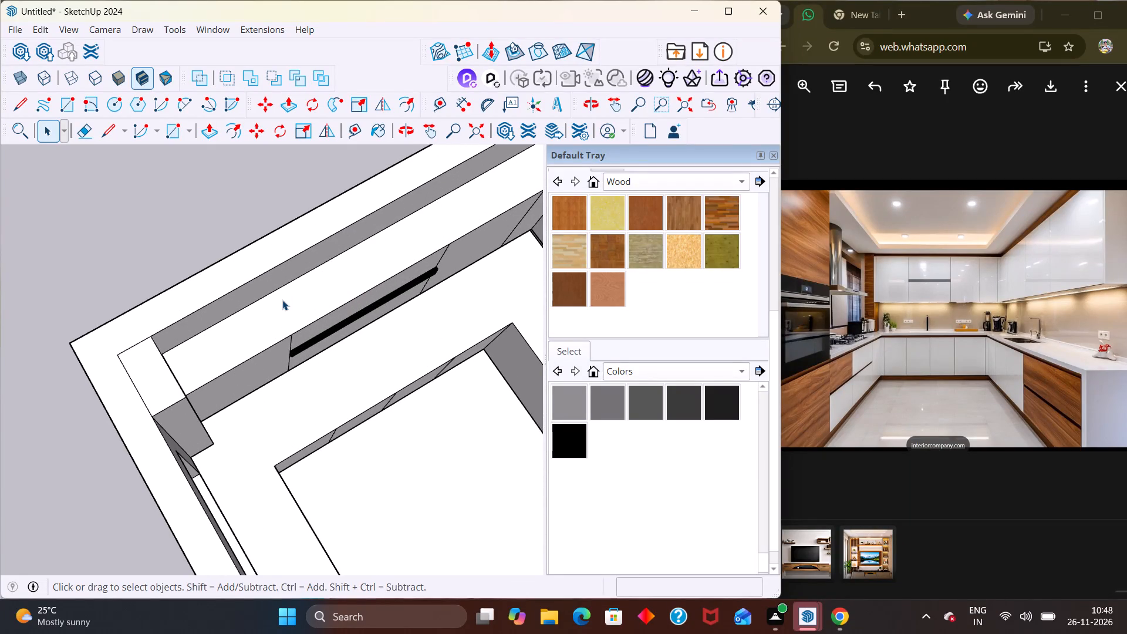
middle_drag(341, 332, 196, 325)
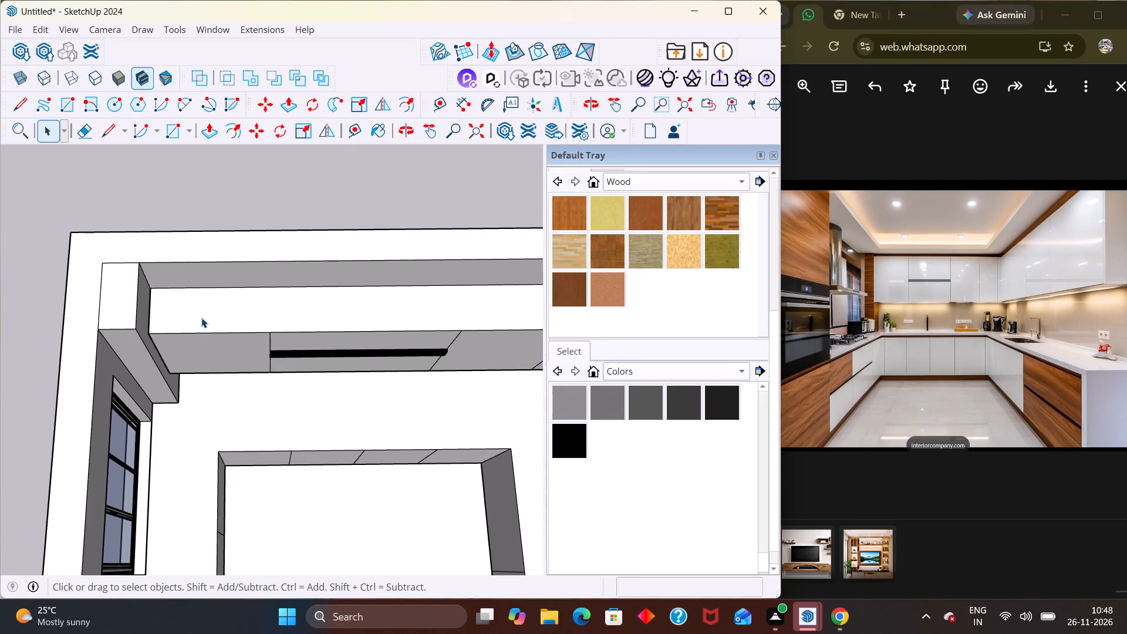
scroll(230, 328, down, 8)
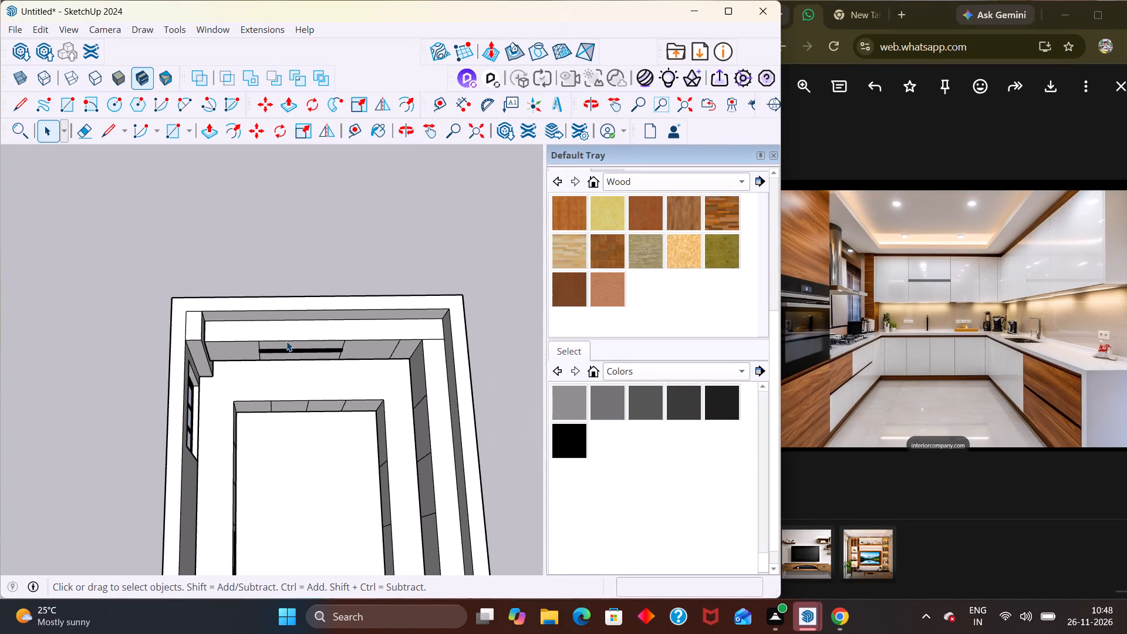
key(ctrl+z)
key(ctrl+z)
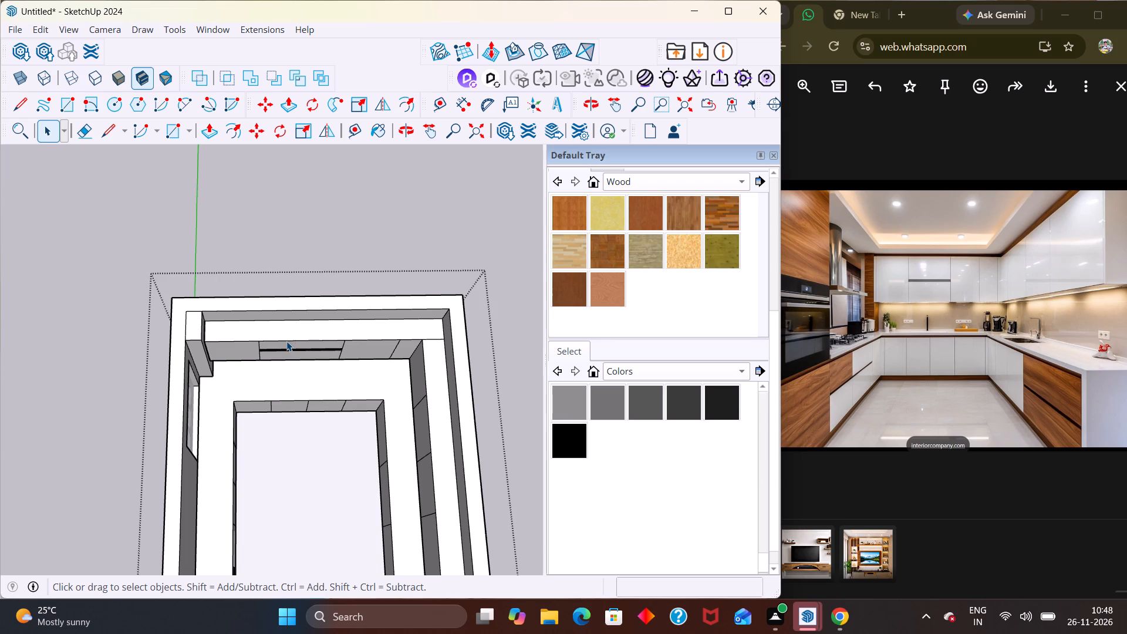
Push/pull the black strip's face outward about 2 5/8" from the back-wall upper cabinet front and close the group.
key(space)
middle_drag(306, 354, 310, 257)
scroll(308, 285, up, 10)
middle_drag(288, 365, 282, 429)
scroll(282, 429, up, 2)
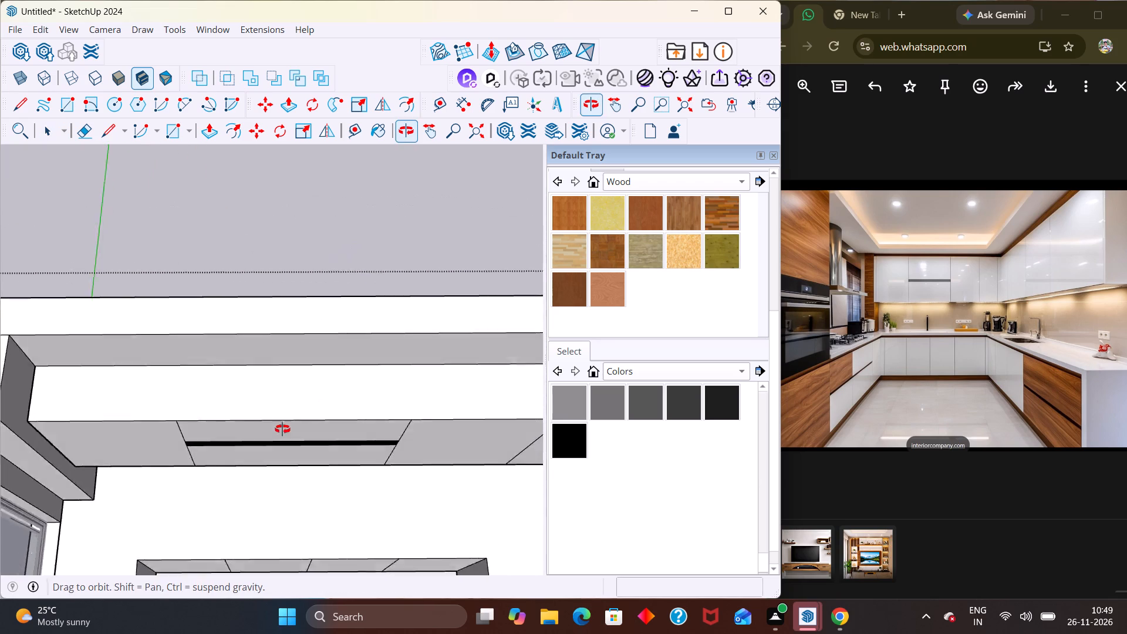
middle_drag(282, 429, 281, 429)
scroll(282, 429, up, 2)
click(264, 451)
scroll(259, 438, up, 4)
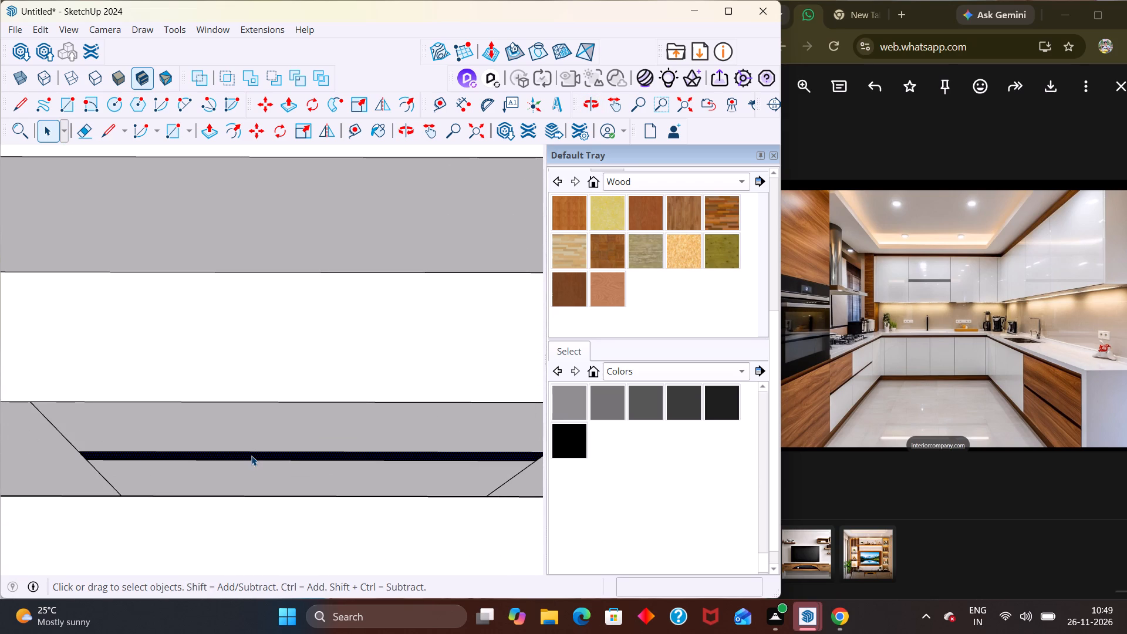
double_click(251, 456)
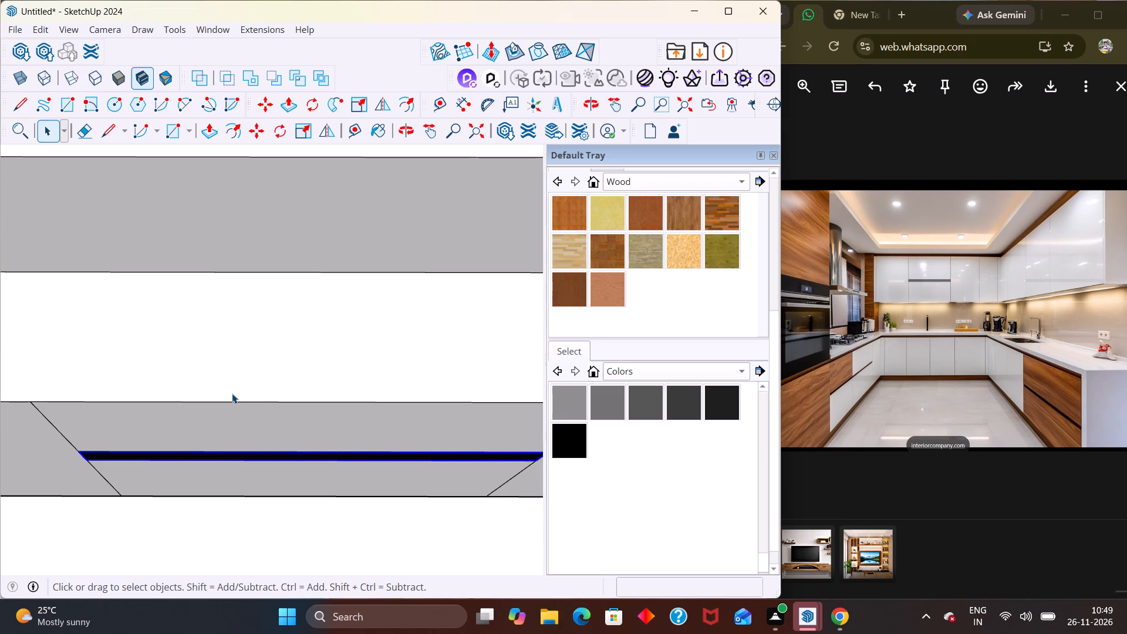
key(p)
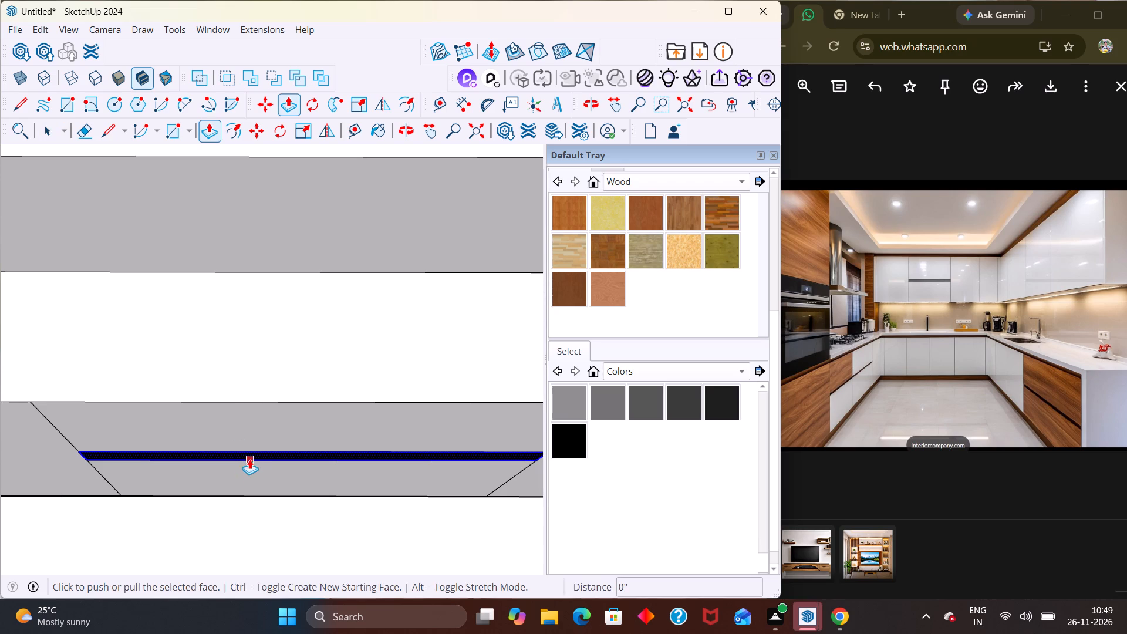
click(248, 456)
middle_drag(253, 472, 254, 396)
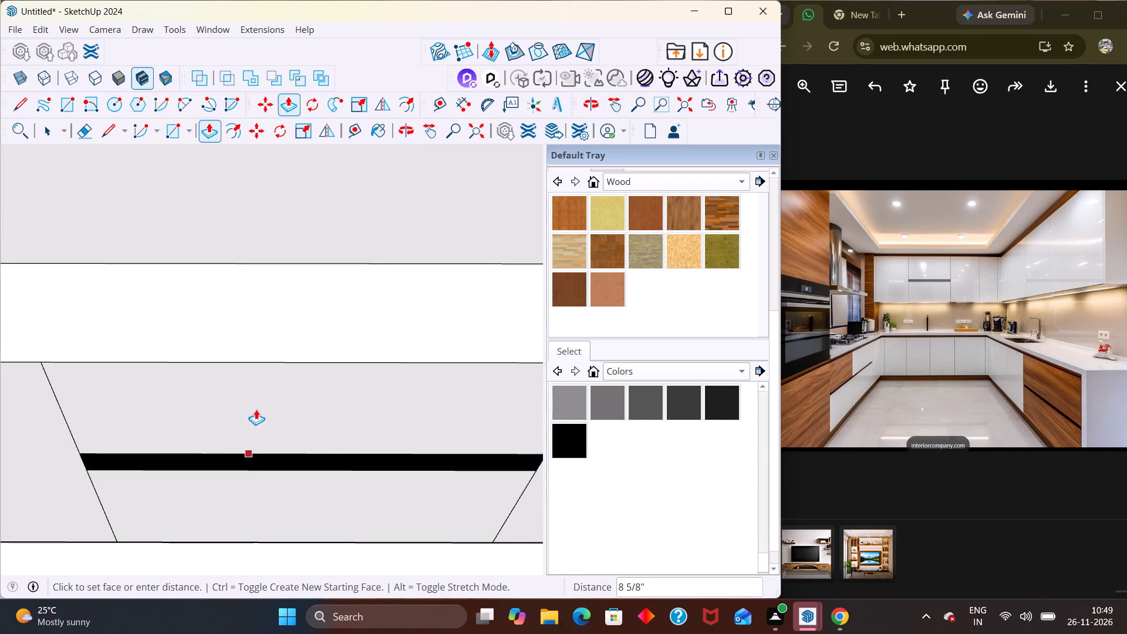
click(254, 468)
scroll(247, 431, down, 17)
key(space)
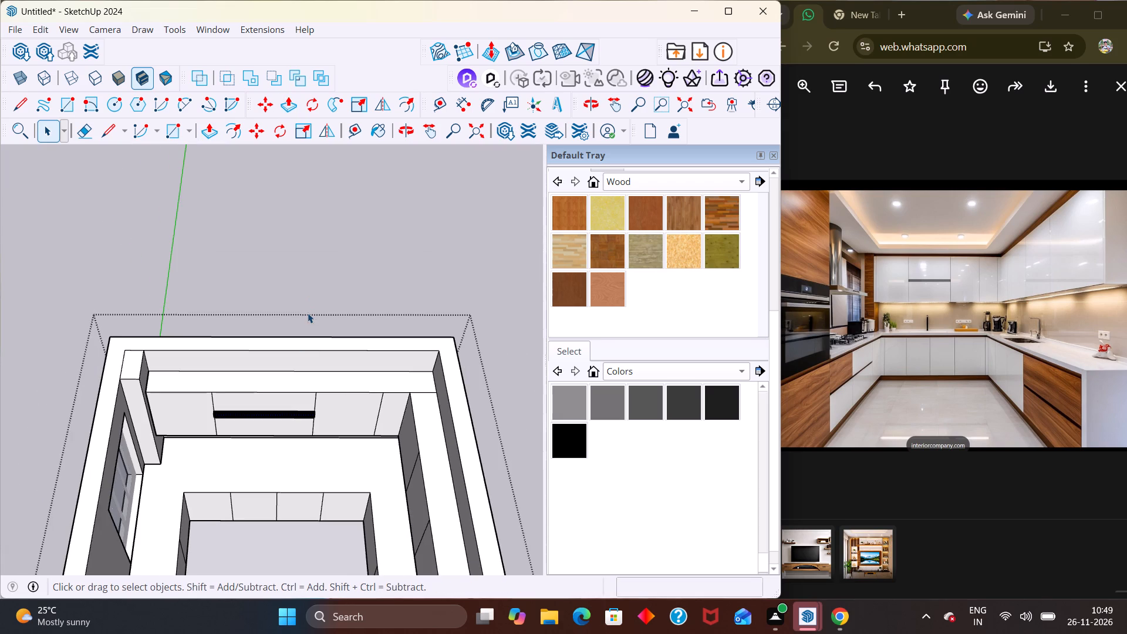
click(308, 313)
Examine from above and from its ends how far the black strip projects from the upper cabinets.
middle_drag(292, 433, 508, 401)
scroll(397, 390, up, 7)
scroll(288, 385, down, 1)
scroll(288, 385, up, 2)
middle_drag(275, 403, 337, 461)
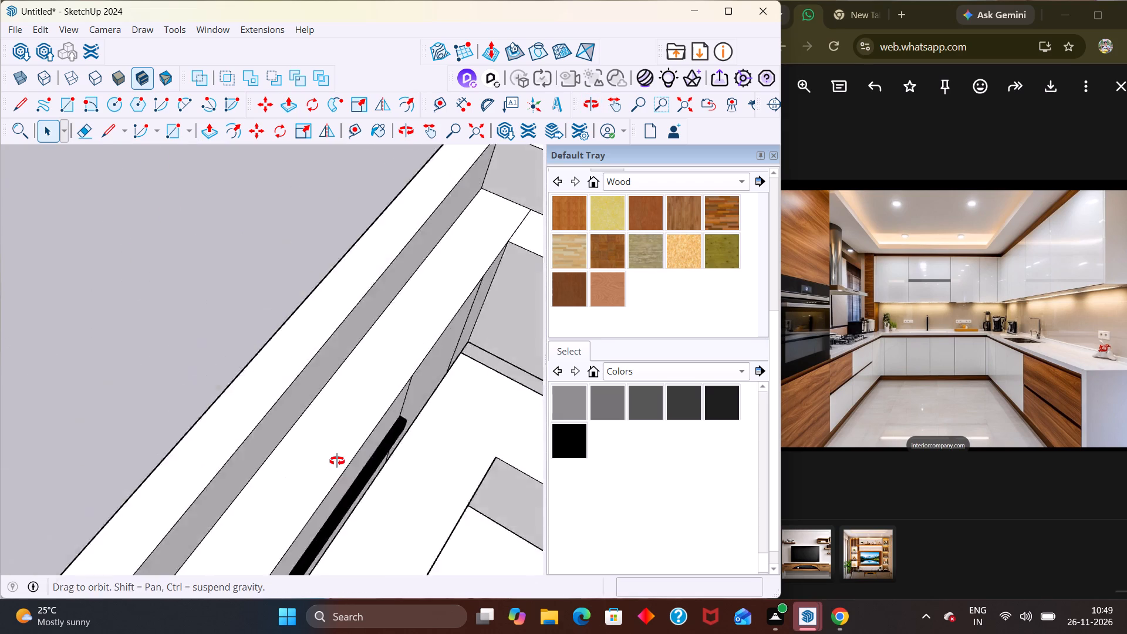
middle_drag(337, 461, 355, 458)
scroll(354, 462, up, 3)
scroll(340, 420, down, 6)
middle_drag(448, 495, 351, 481)
scroll(352, 481, up, 4)
scroll(153, 437, up, 1)
scroll(153, 437, down, 1)
scroll(153, 437, up, 2)
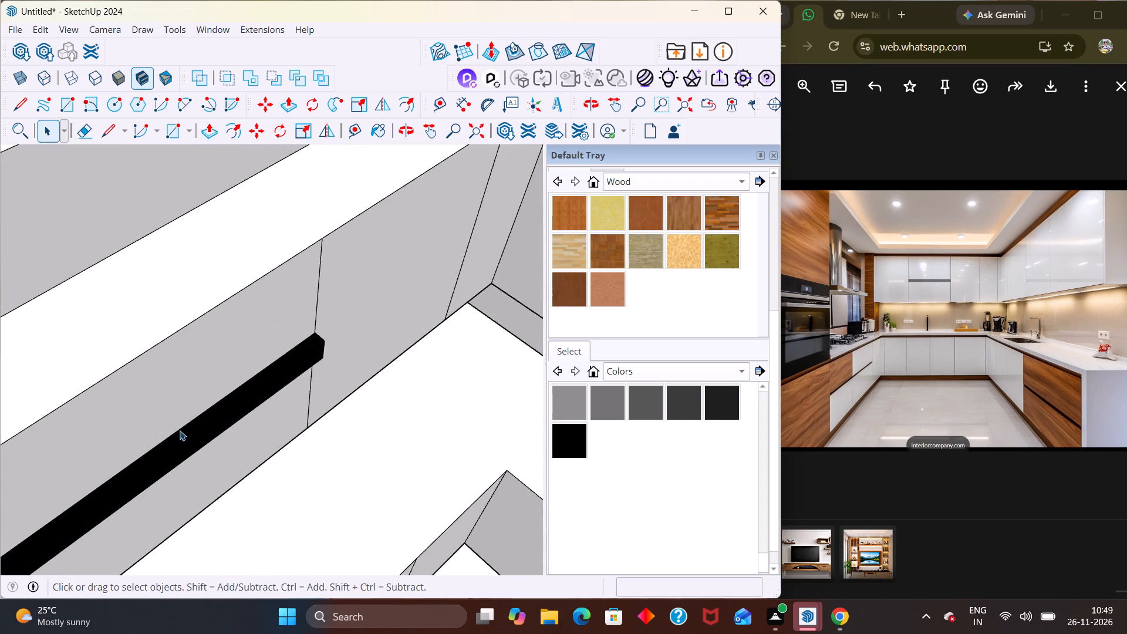
middle_drag(181, 430, 230, 507)
scroll(232, 478, up, 1)
scroll(220, 385, down, 7)
scroll(227, 380, up, 1)
scroll(232, 281, down, 5)
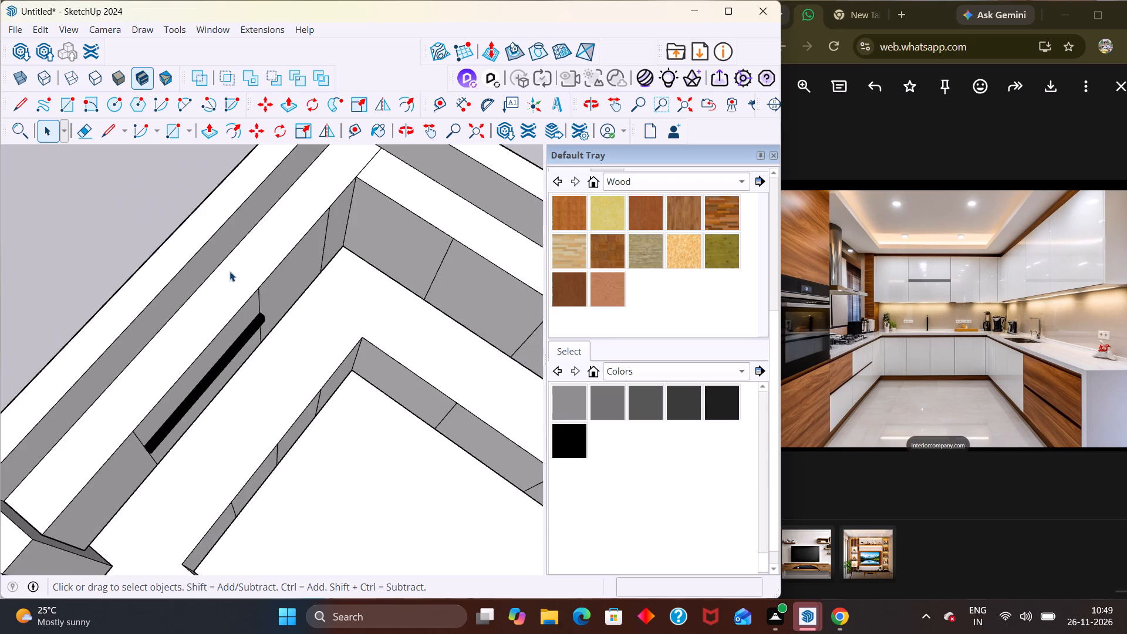
Reopen the back-wall group, push/pull the black strip's underside upward about 1 1/16" to make it thinner, and close the group.
scroll(230, 271, down, 17)
middle_drag(394, 321, 150, 119)
scroll(149, 117, up, 1)
middle_drag(365, 406, 255, 243)
scroll(230, 203, up, 2)
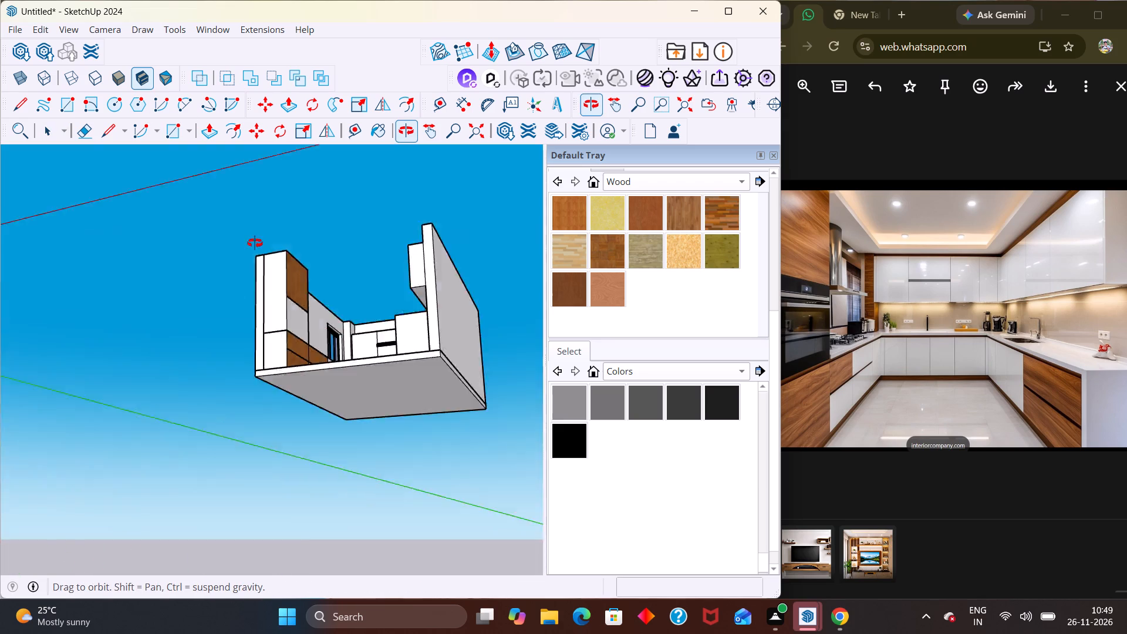
scroll(255, 243, down, 1)
scroll(255, 243, up, 1)
middle_drag(255, 243, 279, 273)
scroll(278, 272, up, 7)
scroll(425, 358, up, 3)
middle_click(425, 358)
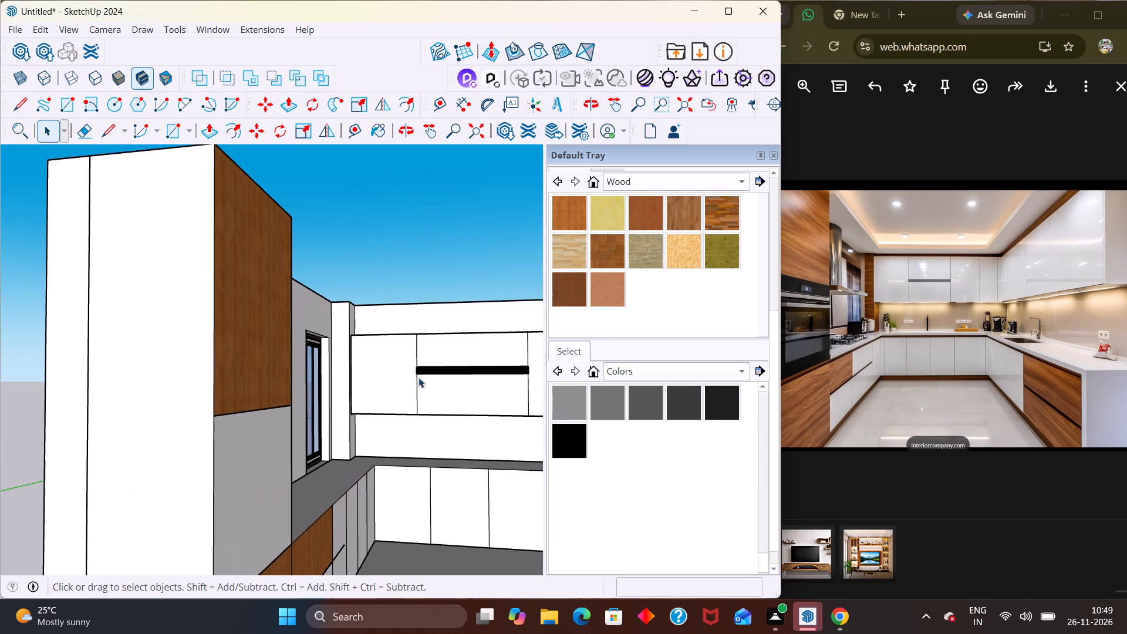
scroll(444, 368, up, 5)
middle_drag(449, 376, 450, 426)
scroll(450, 427, up, 3)
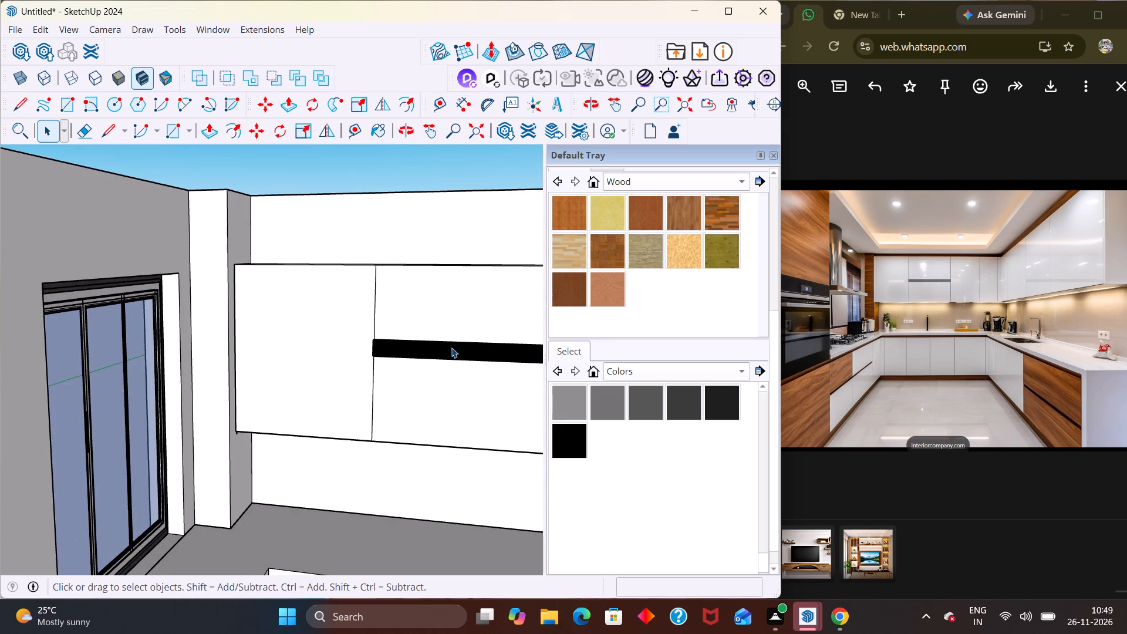
double_click(451, 348)
scroll(457, 356, up, 1)
scroll(457, 356, down, 1)
scroll(457, 356, up, 7)
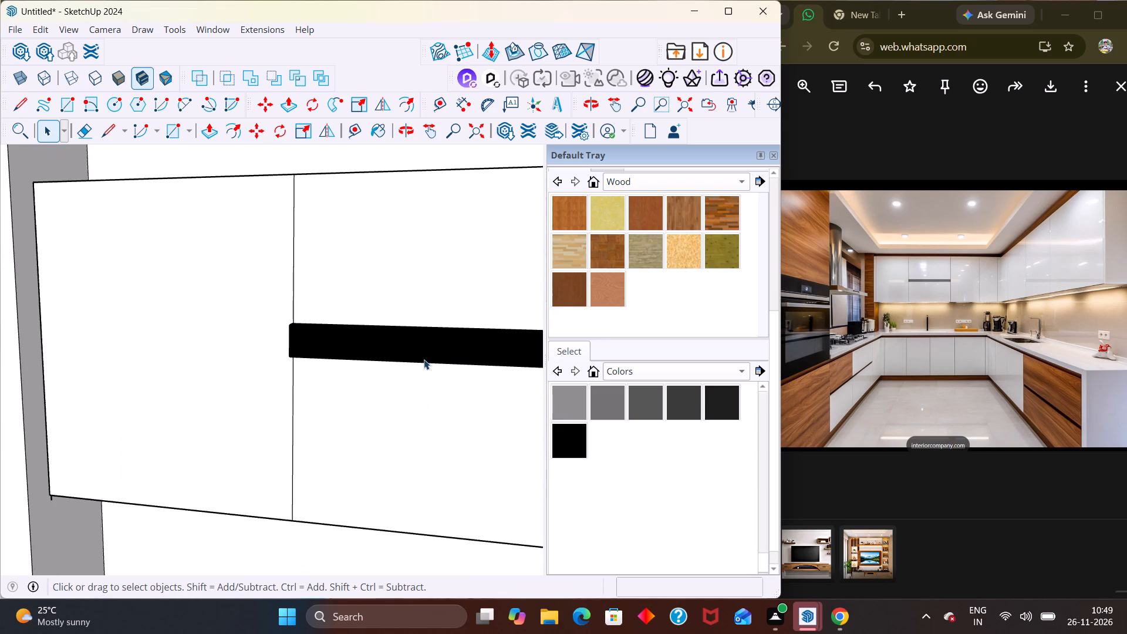
key(p)
middle_drag(415, 384, 308, 313)
scroll(309, 315, up, 8)
middle_drag(364, 407, 276, 328)
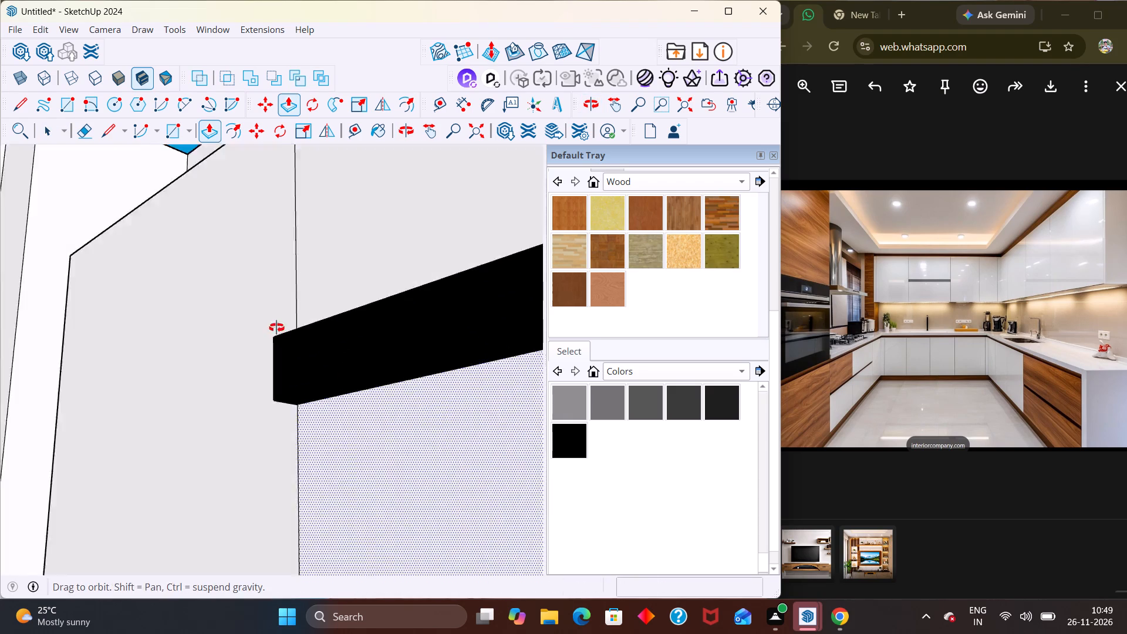
middle_drag(276, 328, 263, 311)
click(336, 385)
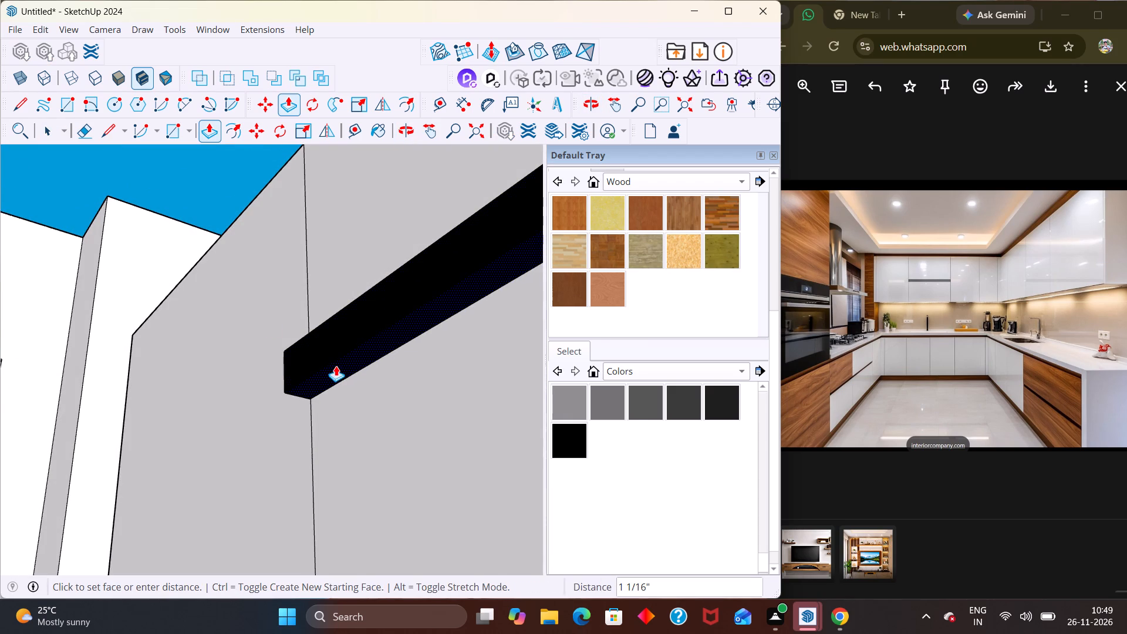
click(336, 366)
scroll(338, 327, up, 1)
scroll(338, 327, down, 16)
key(space)
scroll(318, 328, down, 7)
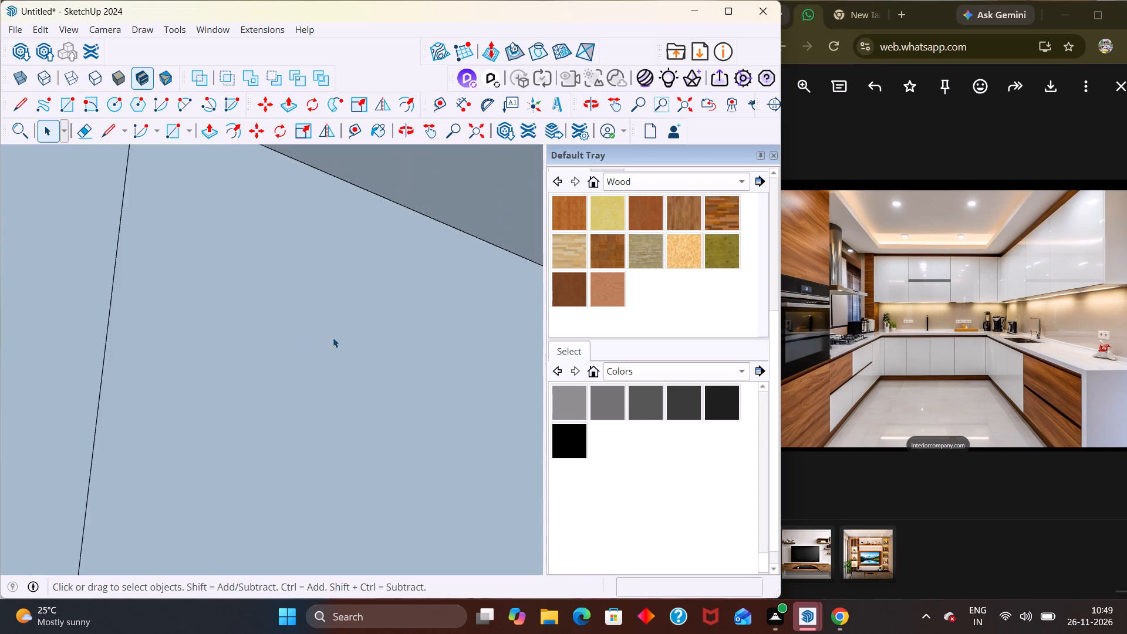
scroll(332, 339, up, 1)
scroll(333, 326, down, 8)
scroll(336, 388, up, 1)
scroll(336, 404, down, 9)
scroll(360, 386, up, 1)
scroll(360, 386, down, 5)
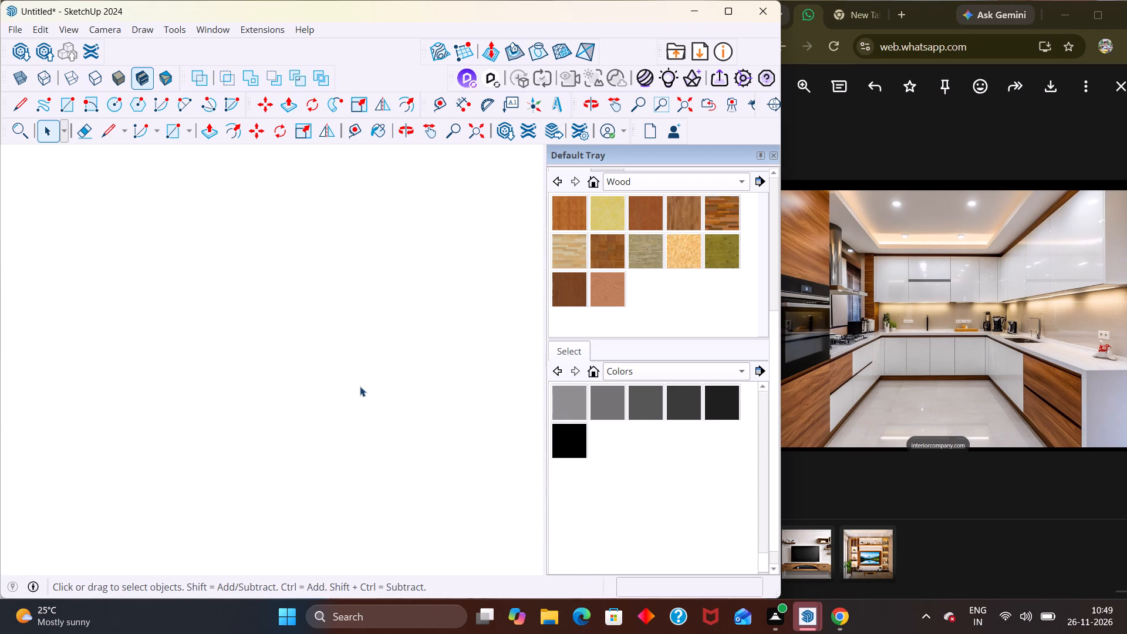
key(shift+z)
scroll(360, 390, down, 5)
click(404, 244)
Examine the black strip's thickness and projection on the back-wall upper cabinets from the front, above and both ends.
middle_drag(319, 337, 465, 446)
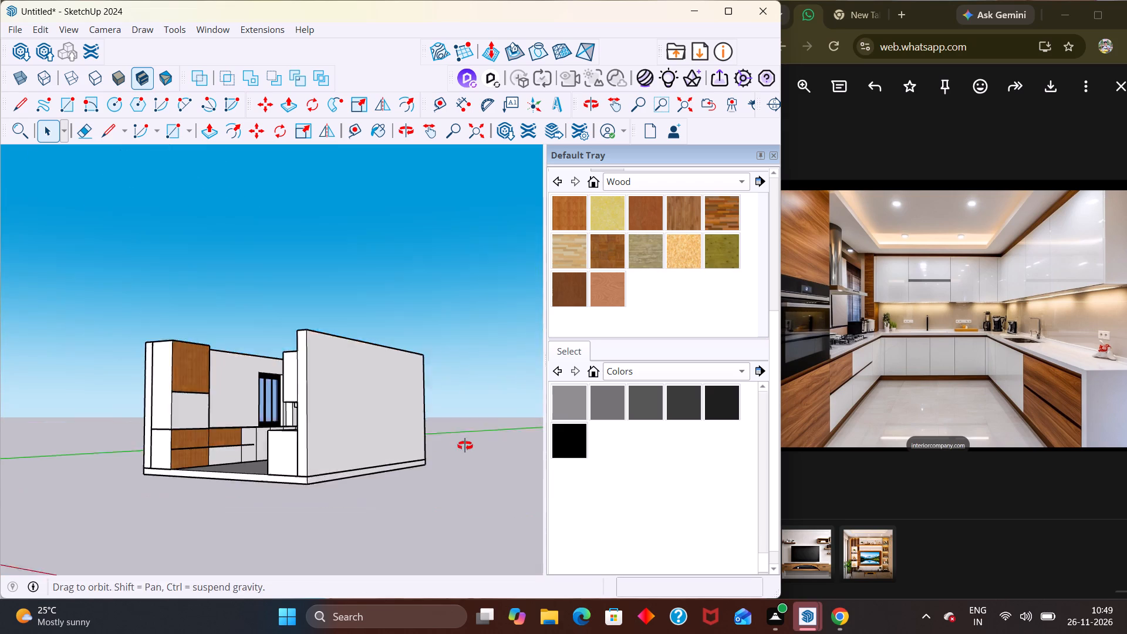
middle_drag(465, 446, 467, 446)
middle_drag(205, 379, 325, 370)
scroll(339, 398, up, 17)
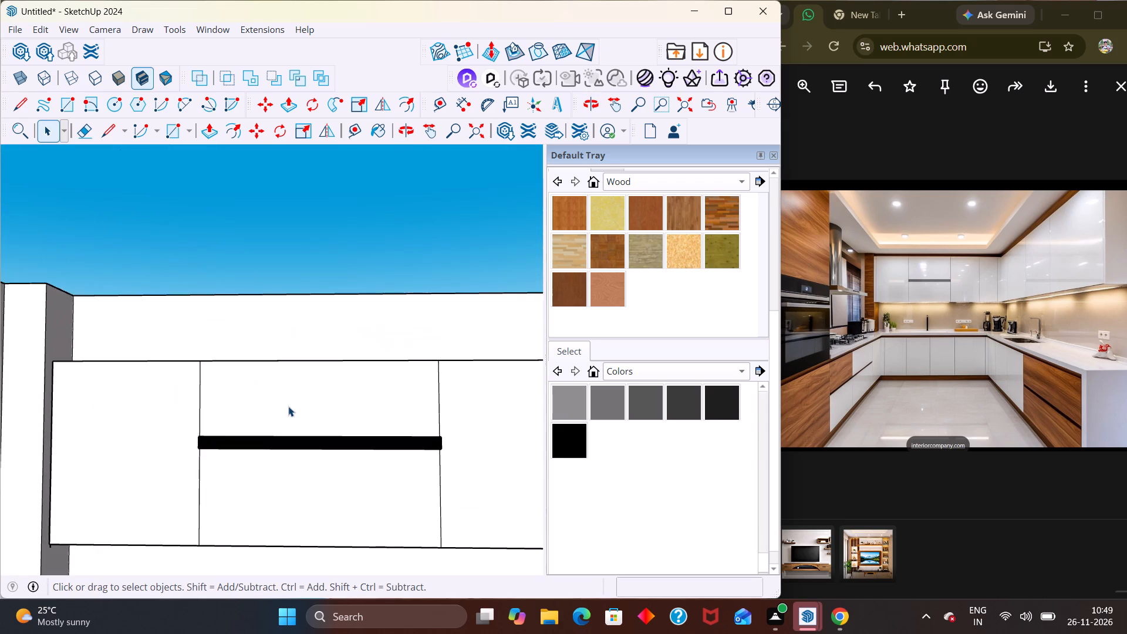
middle_drag(294, 406, 154, 535)
middle_drag(302, 501, 156, 504)
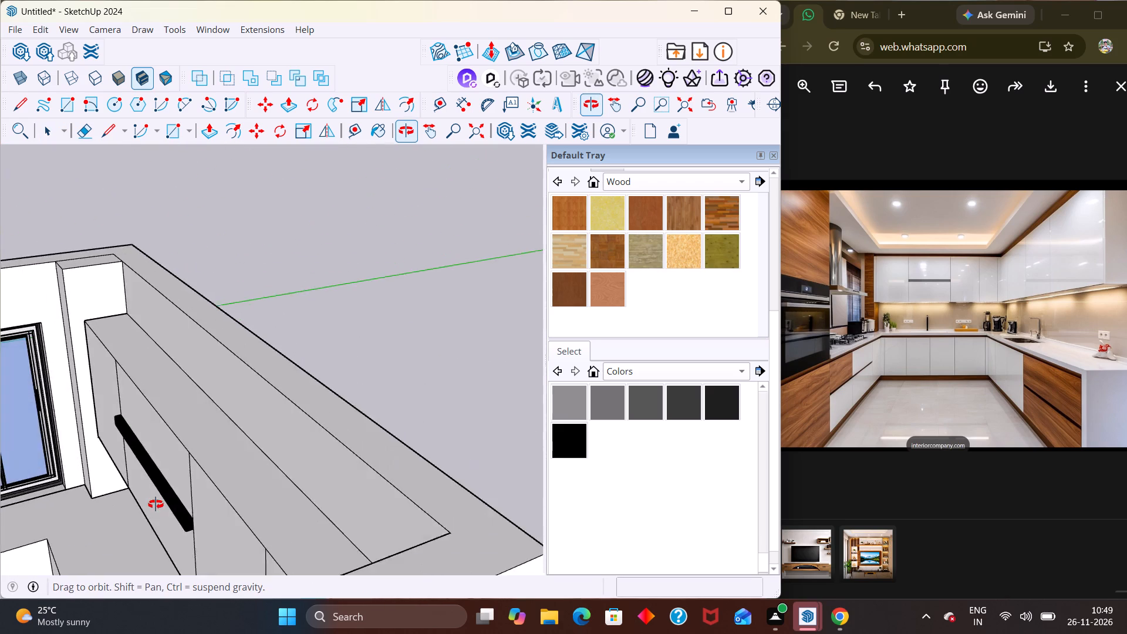
middle_drag(156, 504, 155, 504)
scroll(155, 504, up, 7)
middle_drag(167, 490, 333, 437)
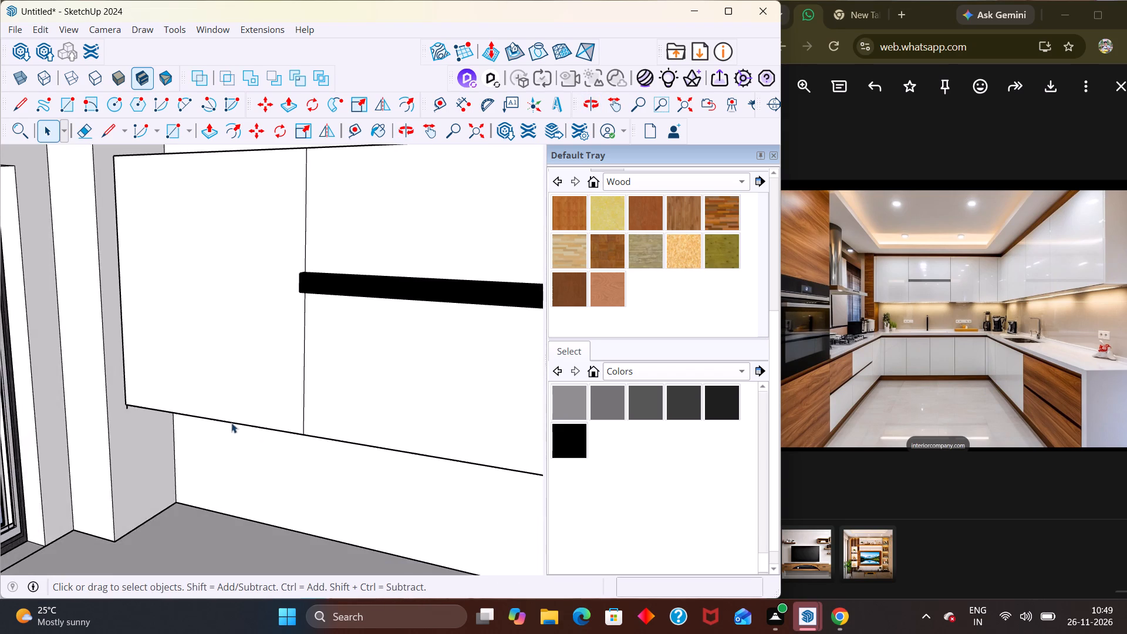
scroll(144, 446, down, 9)
middle_drag(288, 300, 329, 461)
scroll(300, 346, up, 8)
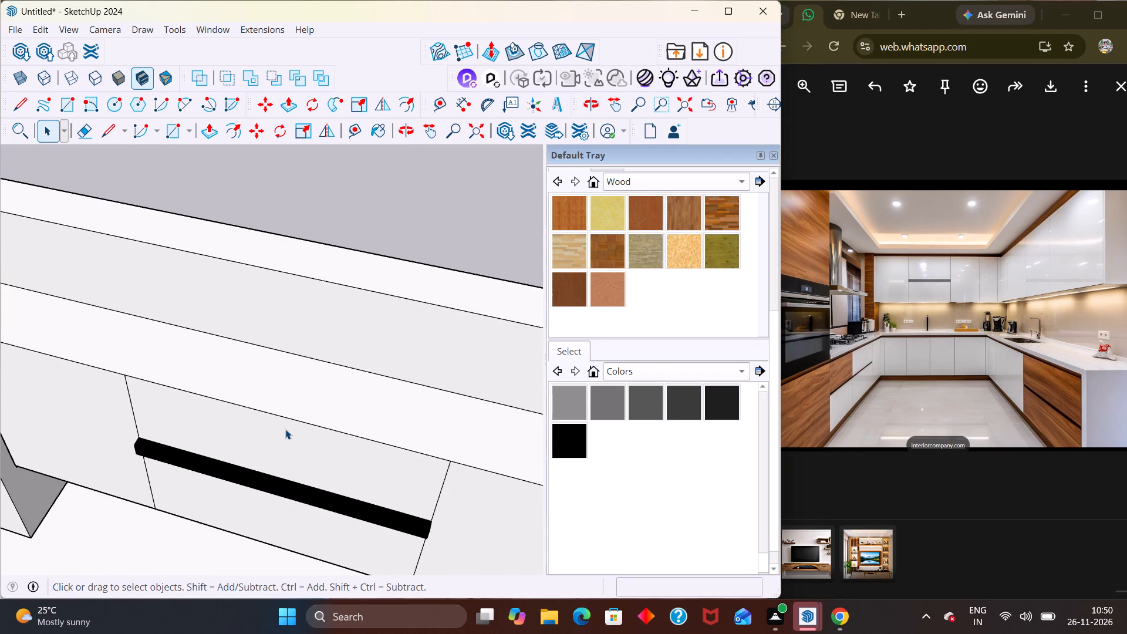
scroll(336, 443, down, 5)
scroll(359, 437, up, 1)
scroll(359, 438, down, 3)
middle_drag(349, 460, 376, 429)
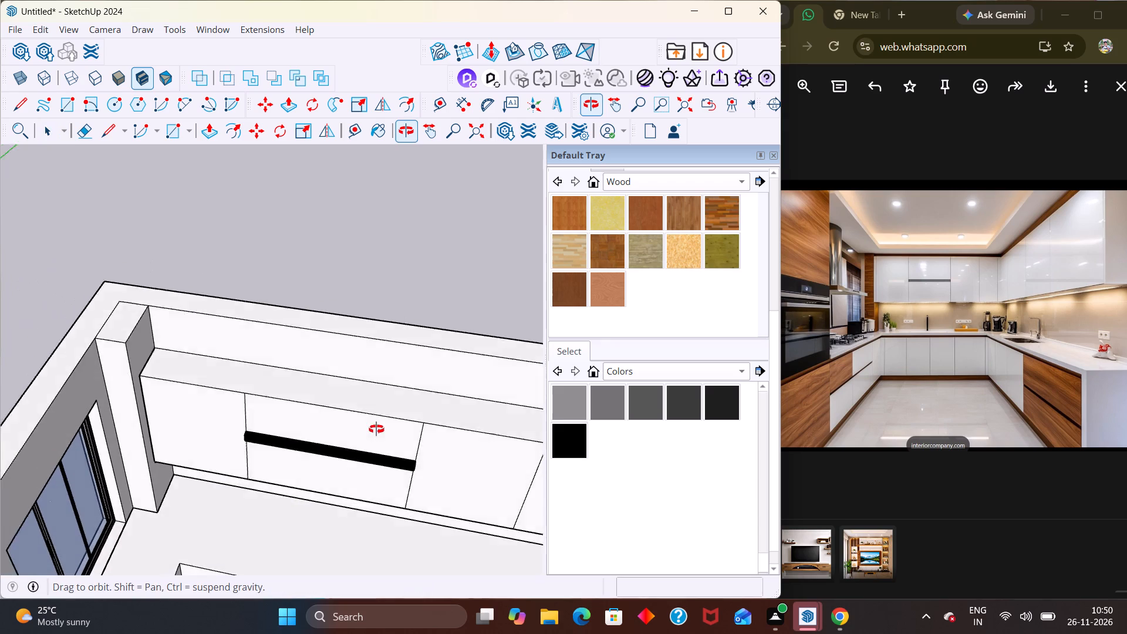
middle_drag(376, 429, 379, 400)
scroll(372, 389, down, 8)
middle_drag(387, 410, 512, 450)
scroll(437, 372, up, 2)
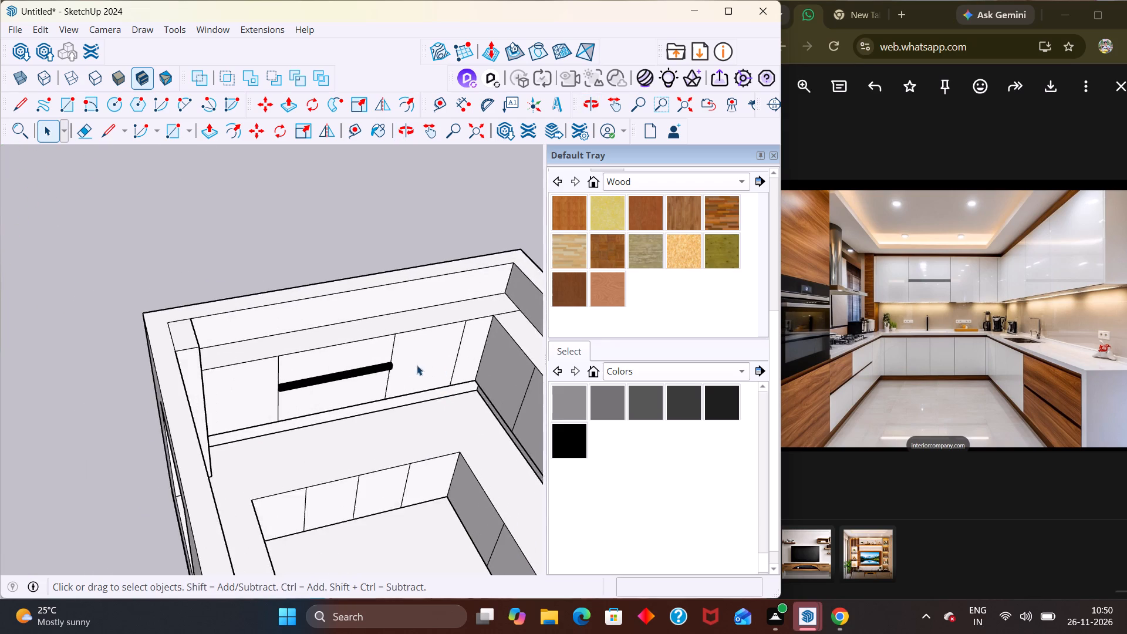
scroll(417, 365, up, 4)
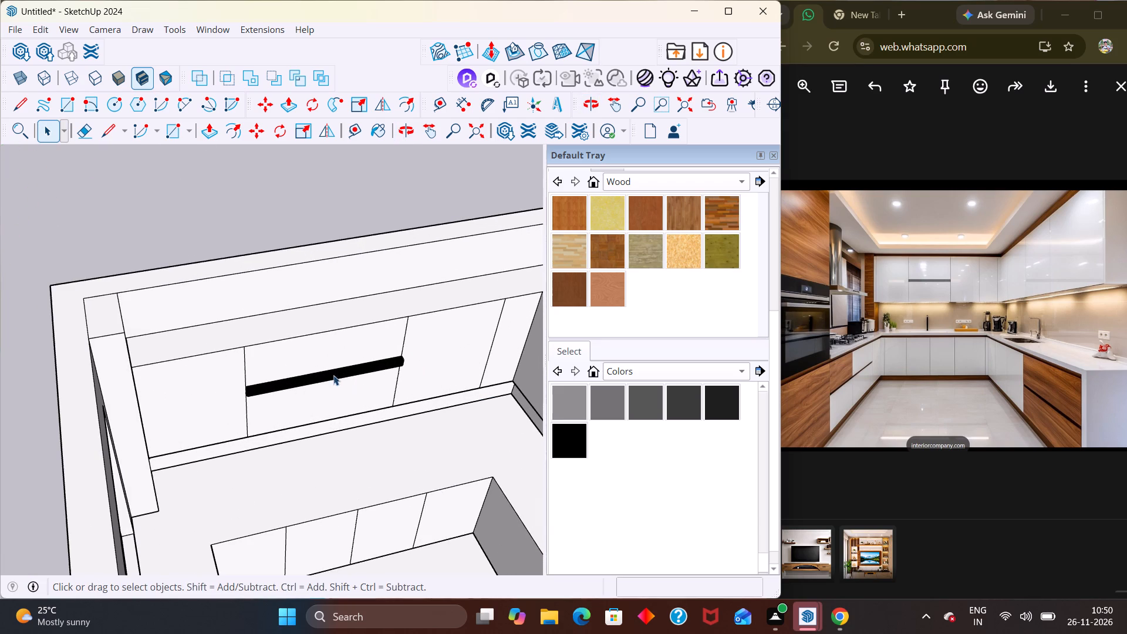
middle_drag(333, 375, 62, 362)
middle_drag(265, 393, 254, 395)
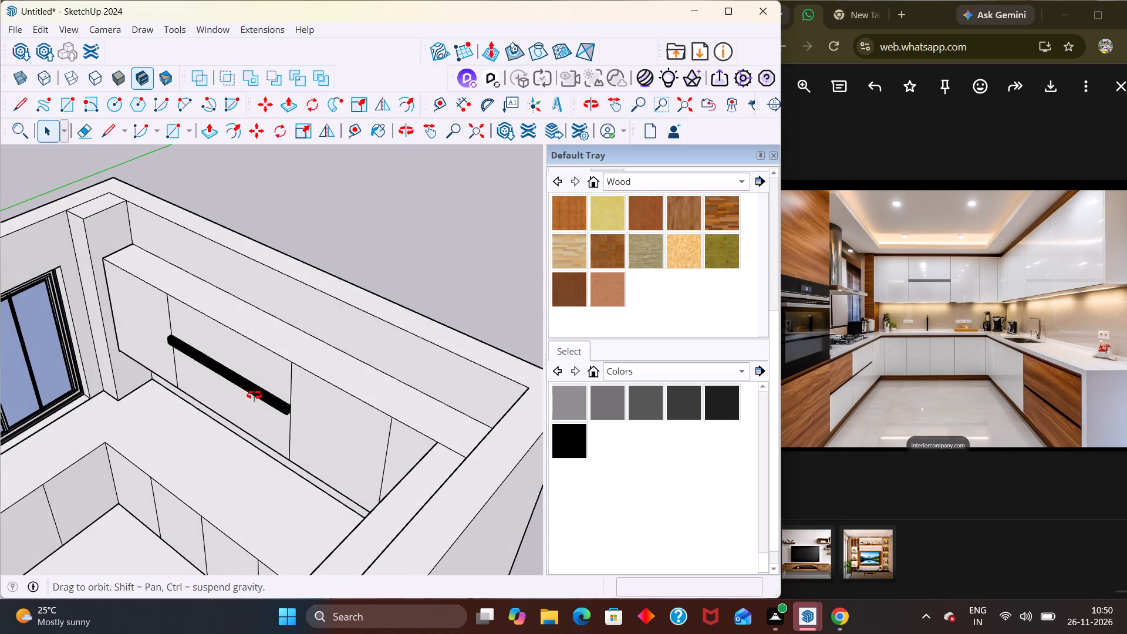
middle_drag(254, 395, 188, 409)
scroll(186, 408, up, 6)
middle_drag(178, 330, 212, 392)
scroll(212, 392, up, 1)
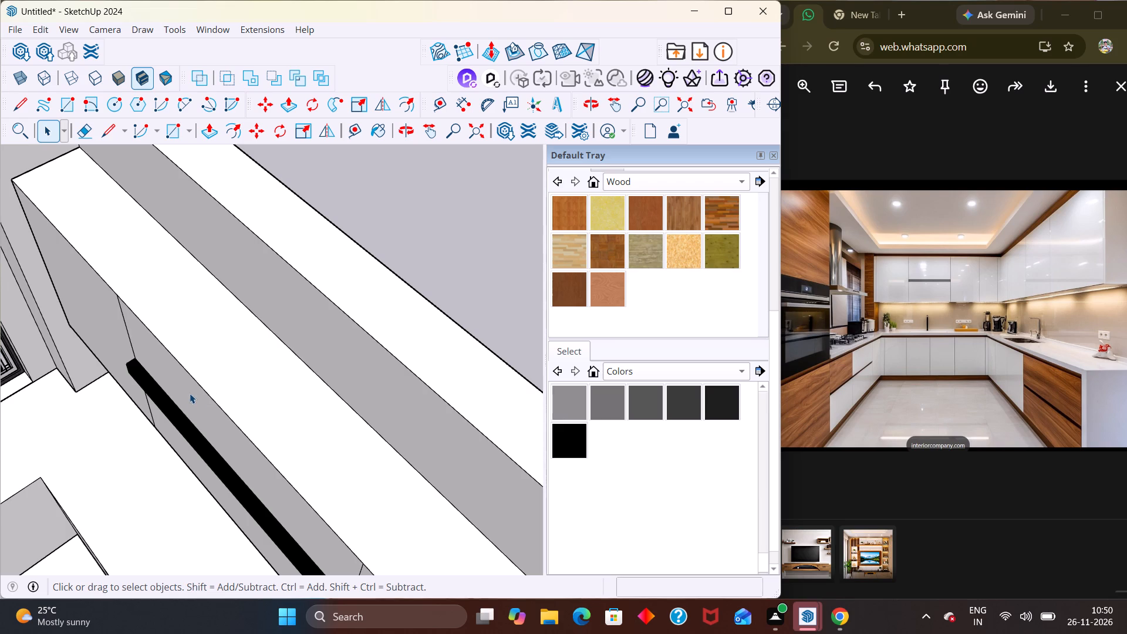
scroll(190, 393, down, 20)
scroll(190, 393, down, 5)
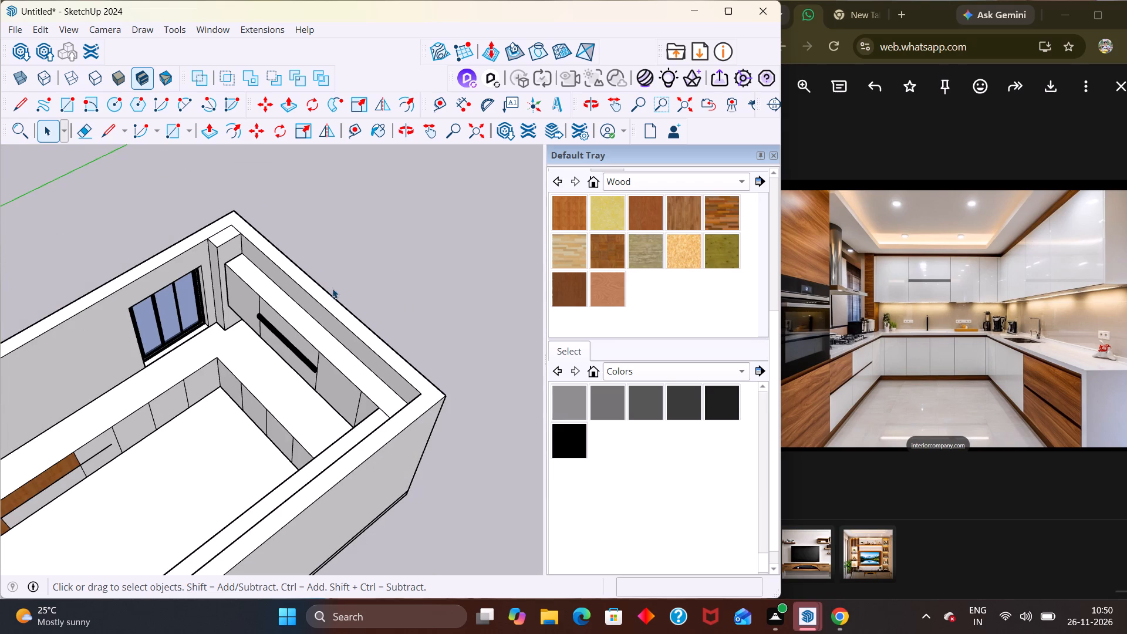
Look over the back-wall upper cabinets and the whole kitchen layout from above.
click(380, 268)
middle_drag(311, 367, 451, 400)
scroll(451, 400, down, 1)
scroll(284, 354, up, 4)
middle_drag(292, 348, 344, 380)
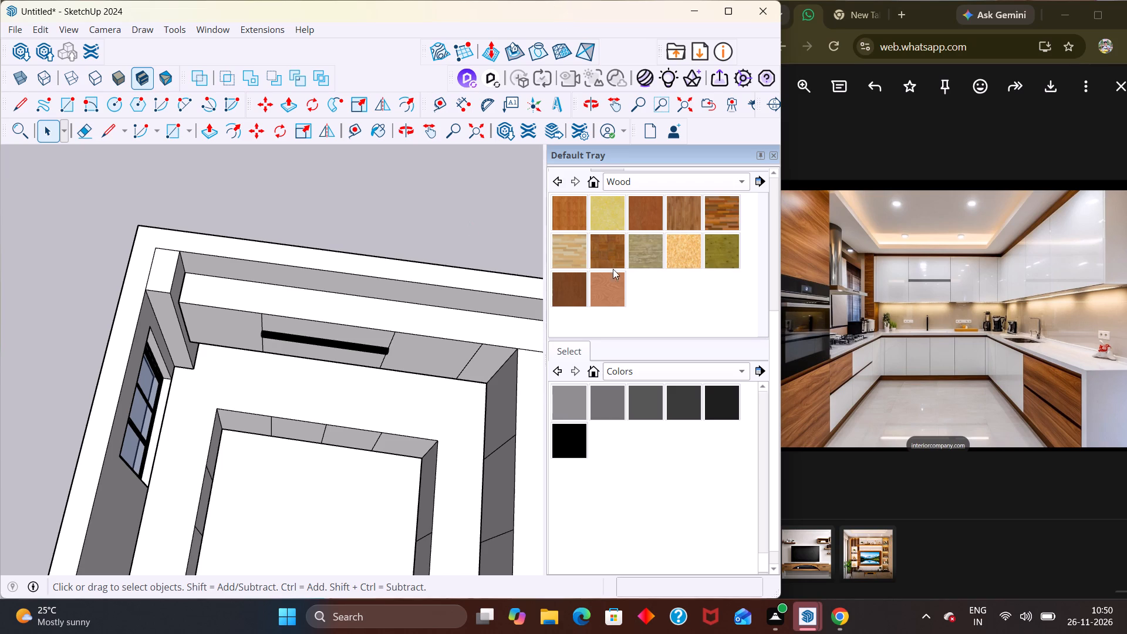
scroll(424, 217, down, 8)
scroll(394, 258, down, 1)
scroll(305, 264, down, 7)
scroll(340, 274, up, 1)
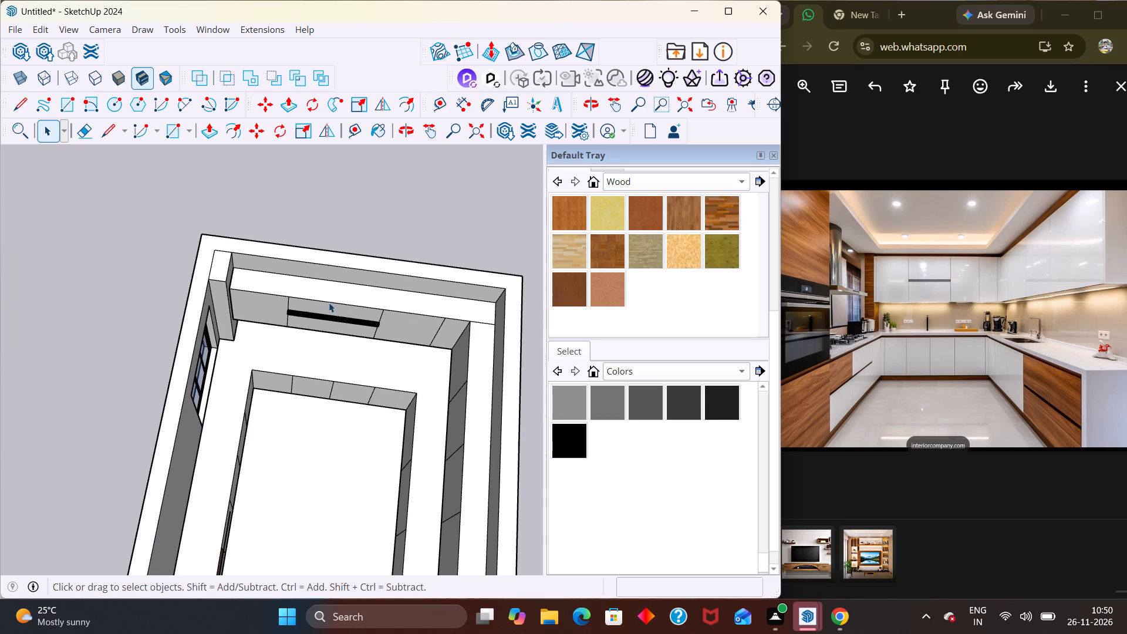
middle_drag(323, 351, 338, 215)
scroll(338, 214, up, 1)
scroll(338, 214, down, 11)
middle_drag(346, 343, 352, 254)
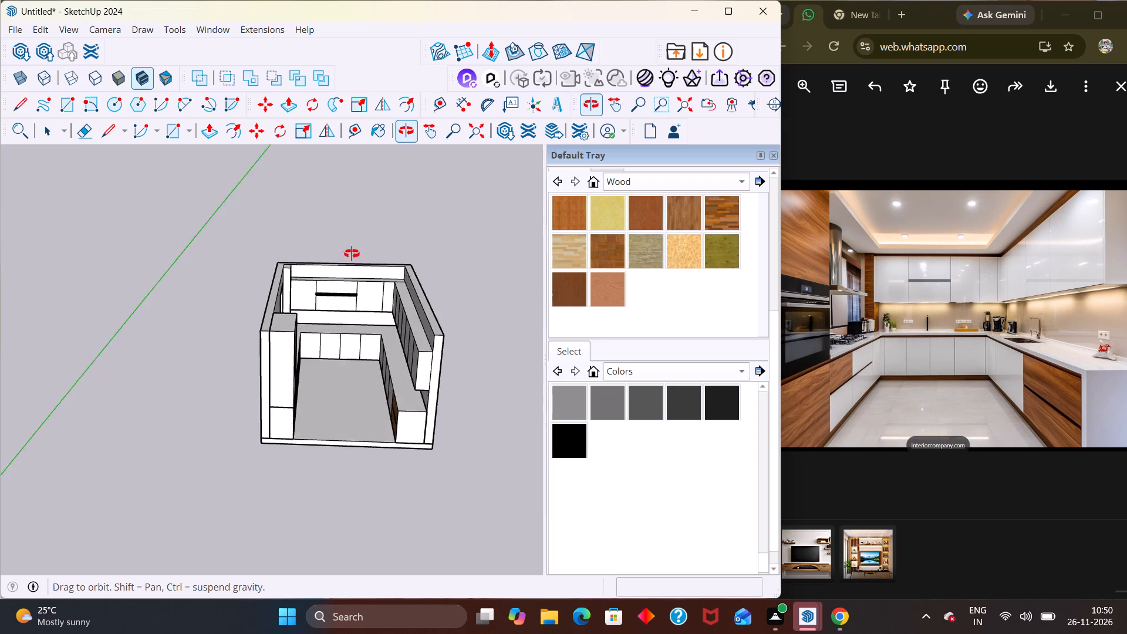
Examine the back-wall cabinets, tall cabinet and window wall from the open front and from above.
middle_drag(352, 254, 352, 232)
scroll(352, 233, up, 1)
scroll(352, 232, down, 1)
scroll(352, 232, up, 1)
middle_drag(335, 470, 316, 274)
scroll(316, 274, up, 4)
middle_drag(321, 308, 329, 460)
scroll(329, 460, up, 5)
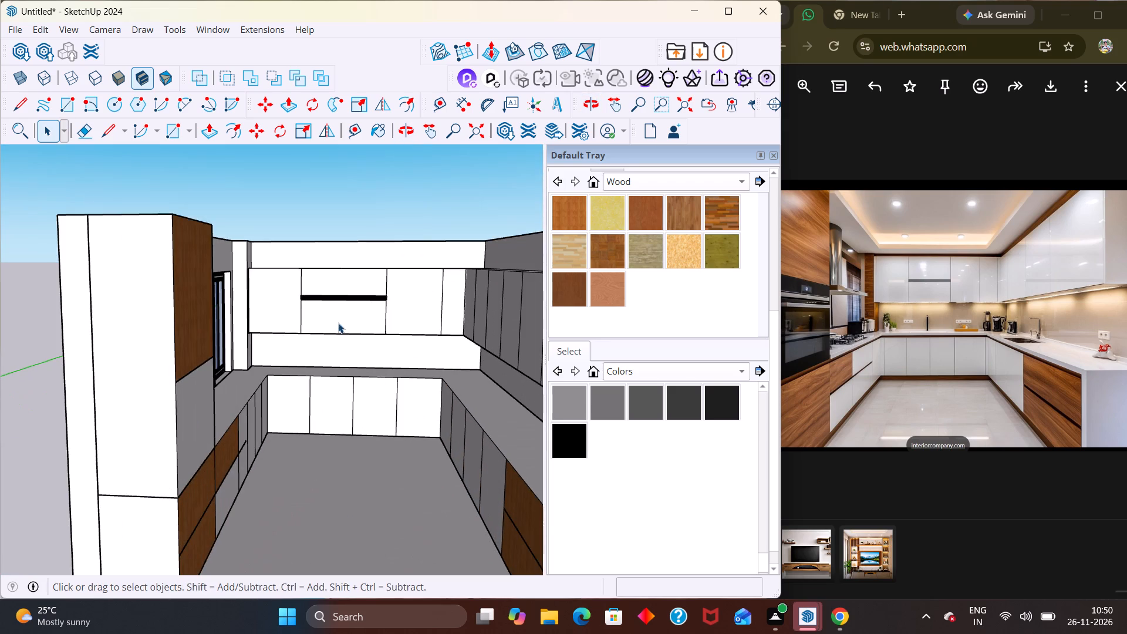
scroll(338, 323, down, 4)
middle_drag(370, 353, 267, 384)
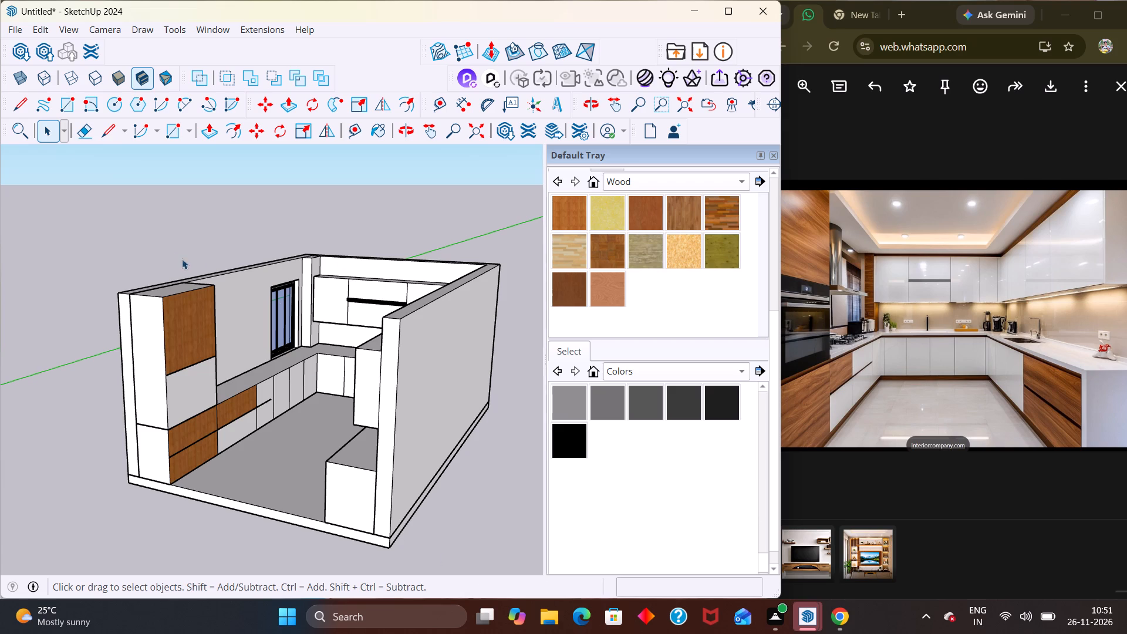
middle_drag(190, 265, 305, 305)
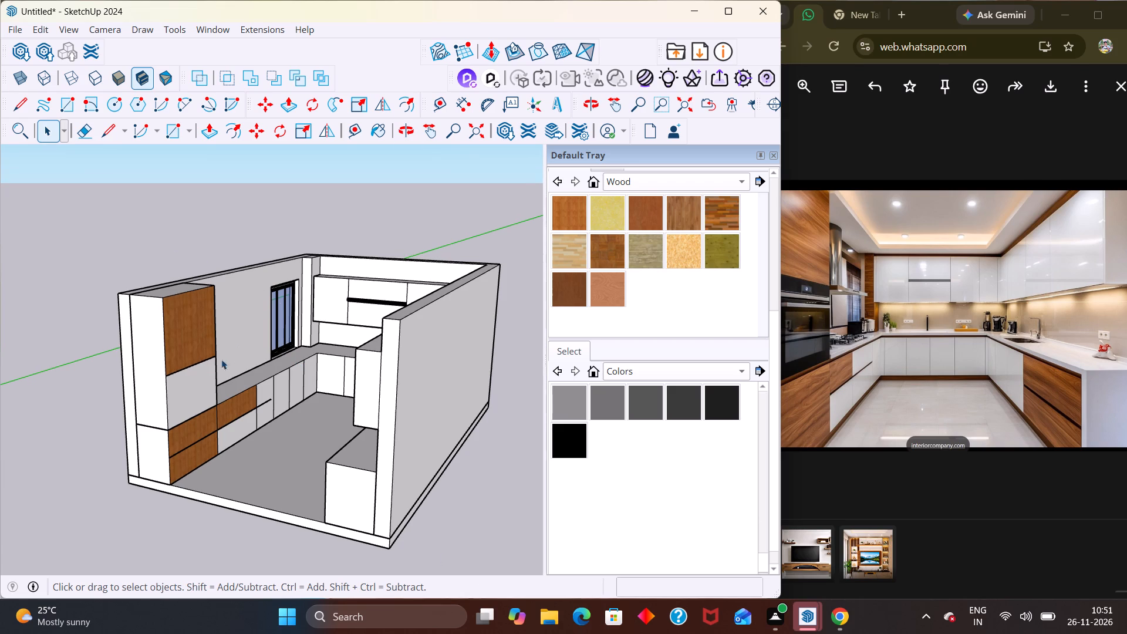
middle_drag(214, 331, 244, 353)
scroll(242, 335, up, 1)
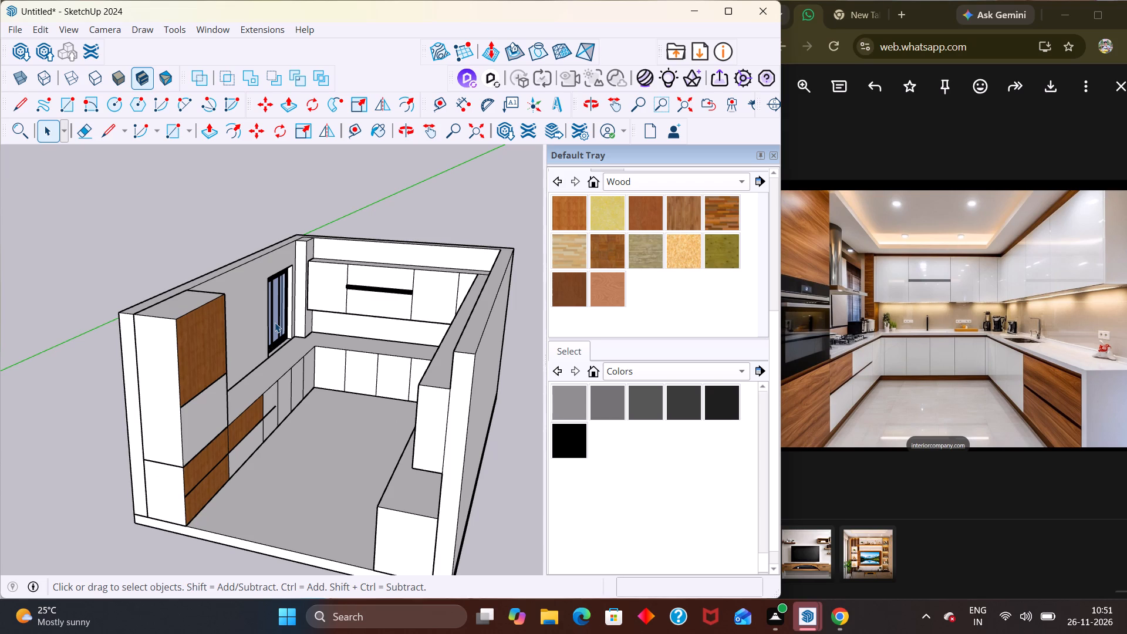
scroll(346, 302, down, 6)
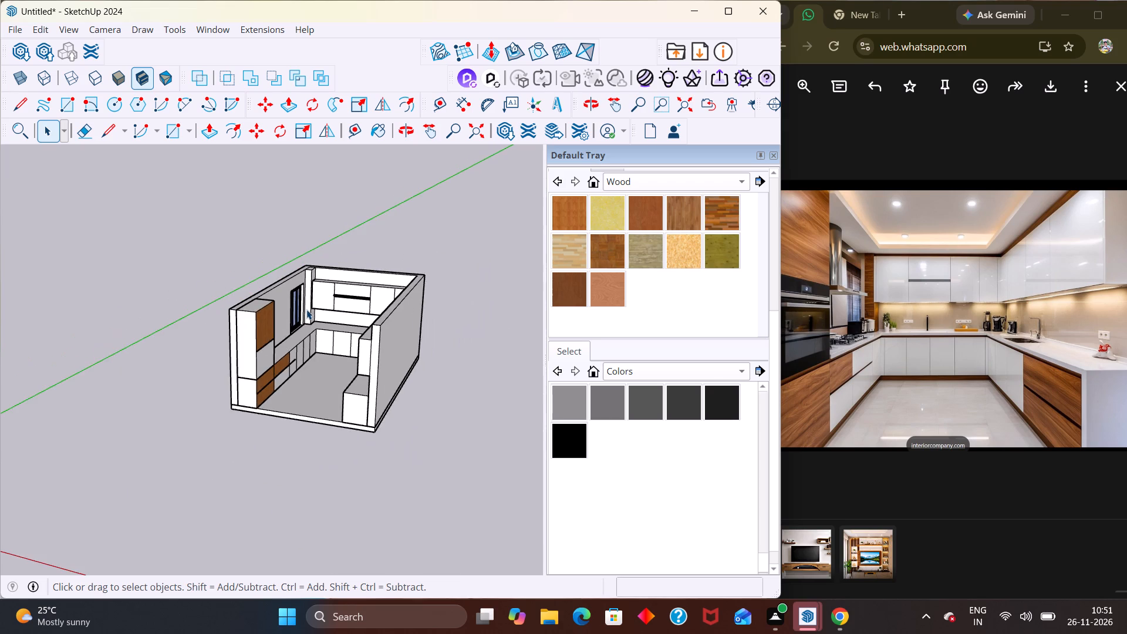
Examine the cabinet runs on both side walls and the window wall from inside, outside and above.
middle_drag(345, 314, 413, 289)
scroll(413, 292, up, 3)
scroll(325, 308, up, 3)
middle_drag(325, 308, 316, 280)
middle_drag(332, 334, 382, 360)
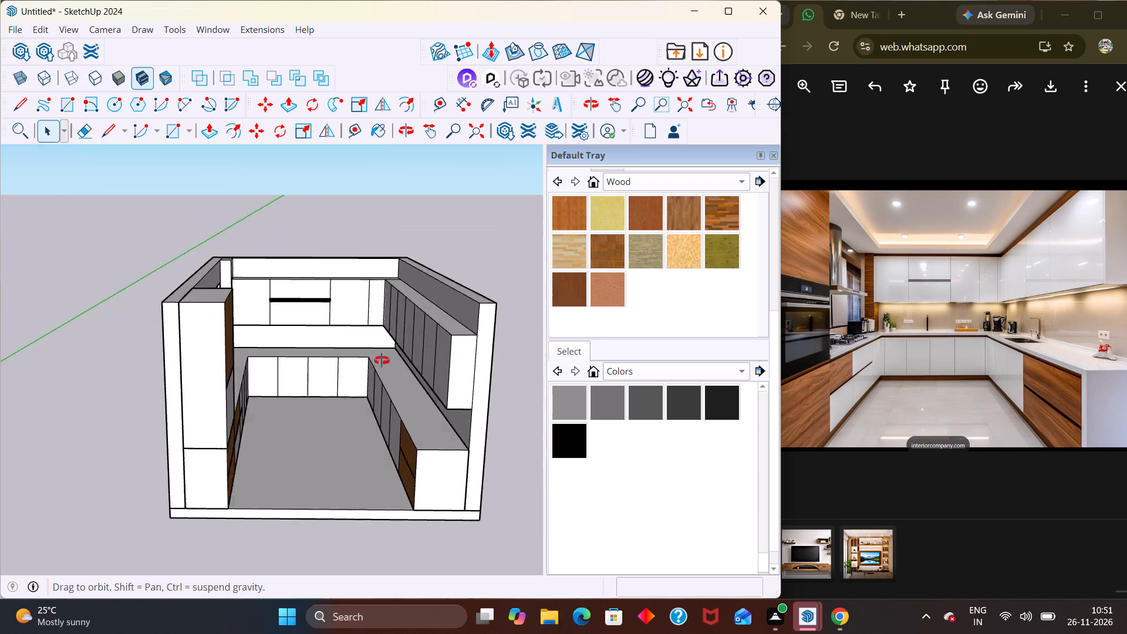
middle_drag(382, 360, 518, 258)
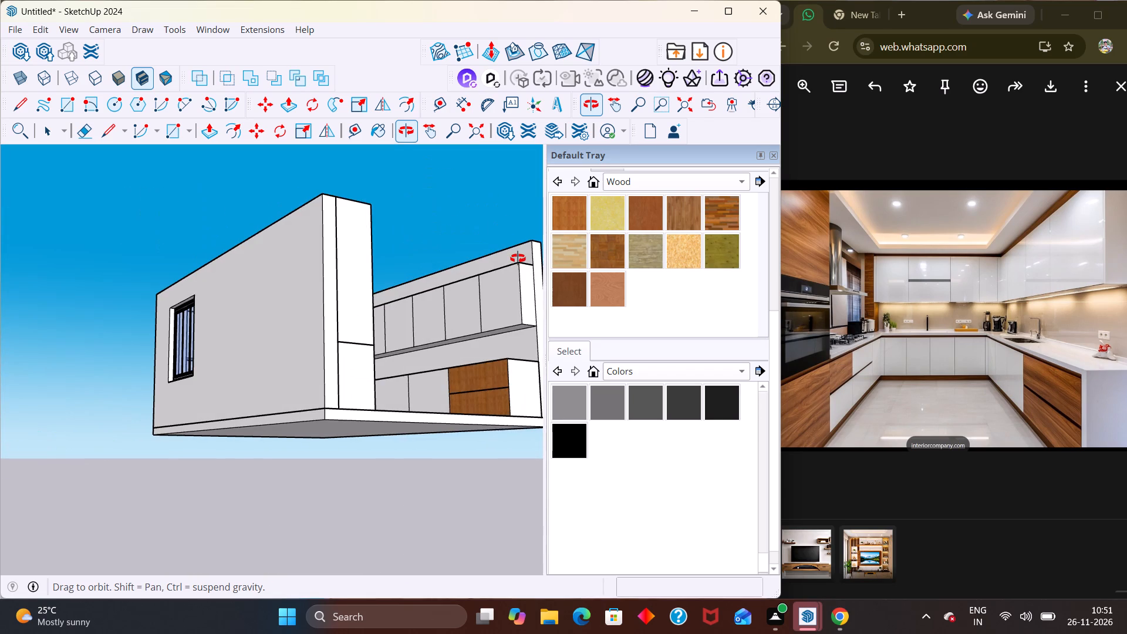
middle_drag(518, 258, 318, 312)
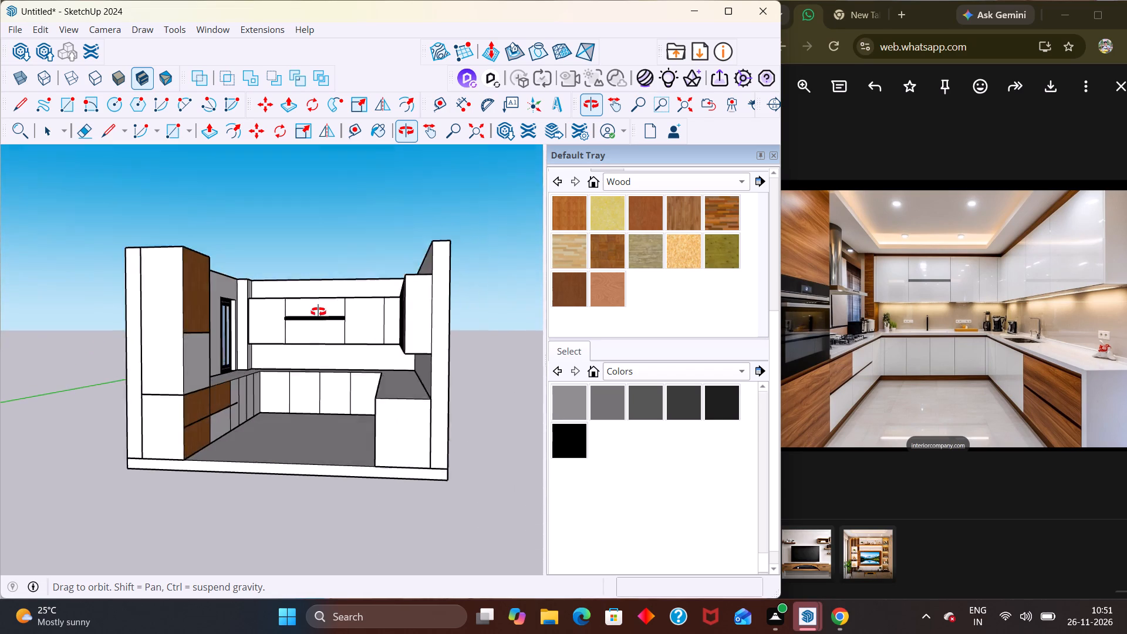
middle_drag(318, 312, 181, 554)
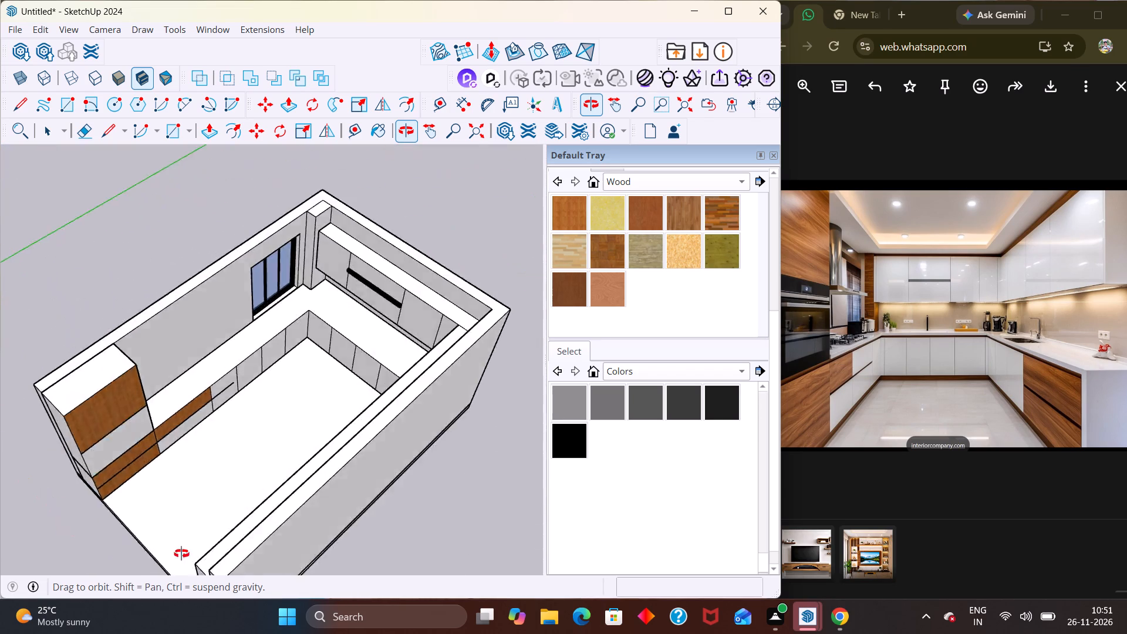
middle_drag(181, 554, 338, 295)
Inspect the black strip and door divisions on the back-wall upper cabinets at close range.
scroll(338, 295, up, 1)
scroll(338, 295, down, 1)
scroll(338, 295, up, 1)
middle_drag(363, 350, 363, 265)
scroll(361, 283, up, 2)
middle_drag(307, 389, 323, 409)
scroll(330, 430, up, 4)
scroll(317, 338, up, 7)
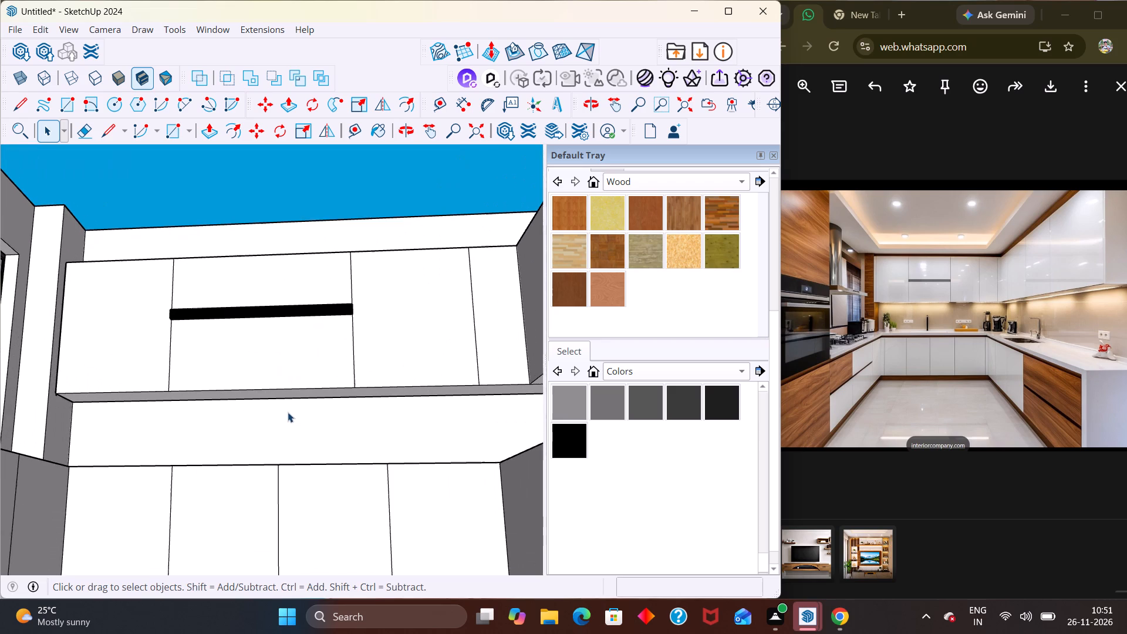
middle_drag(253, 352, 248, 336)
scroll(248, 336, up, 3)
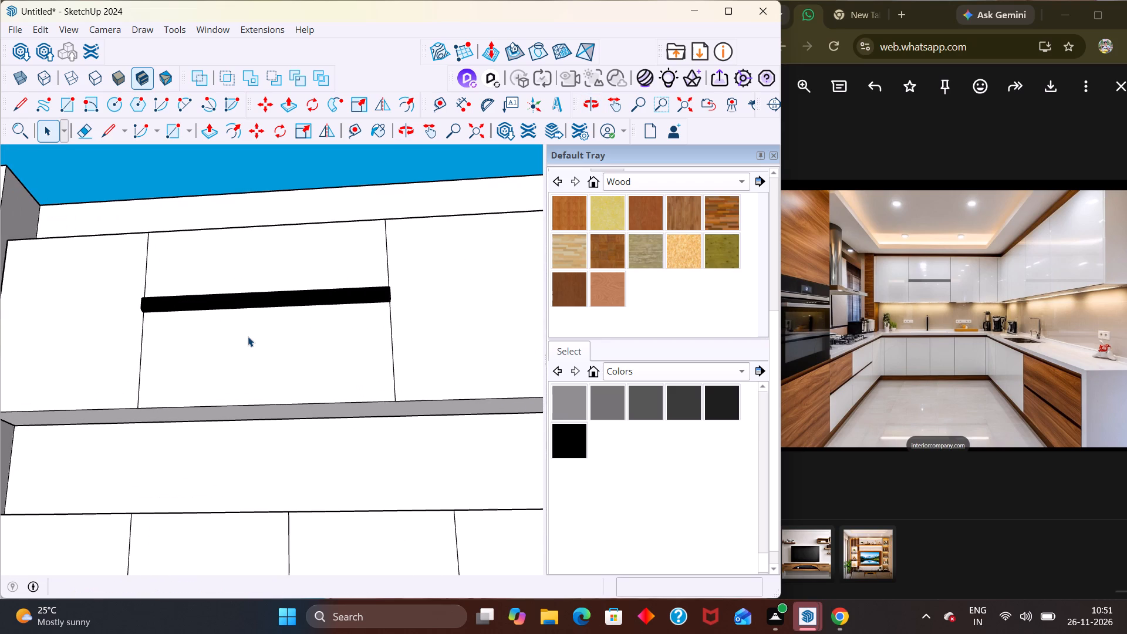
scroll(248, 332, down, 6)
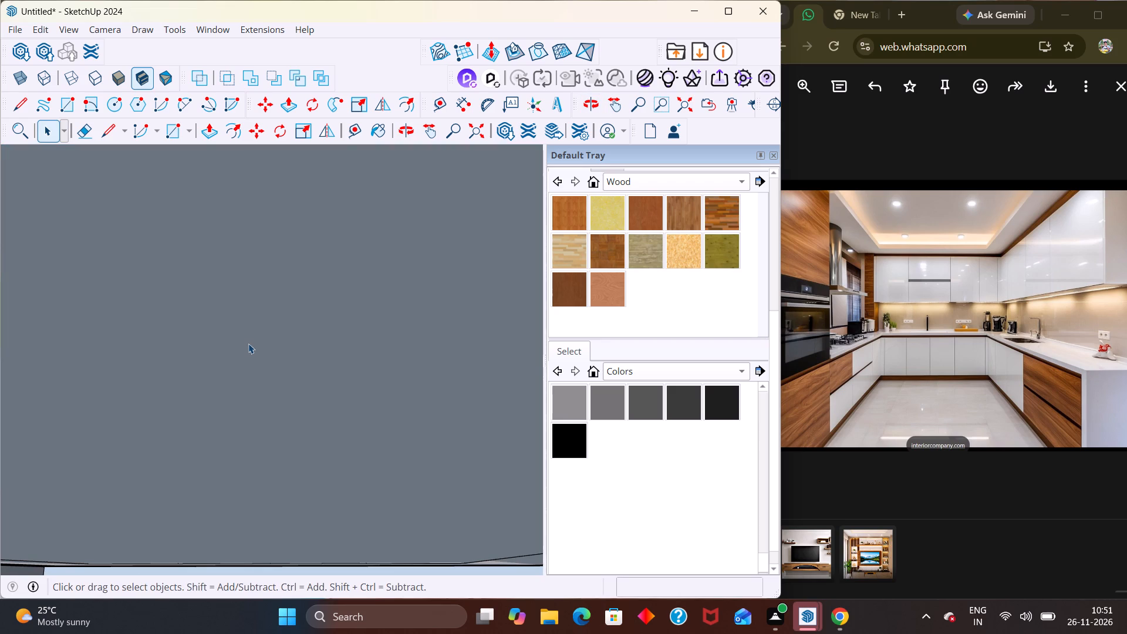
Fit the whole kitchen in view and review its overall cabinet layout from the open front.
key(shift+z)
scroll(235, 352, down, 3)
middle_drag(338, 437, 338, 456)
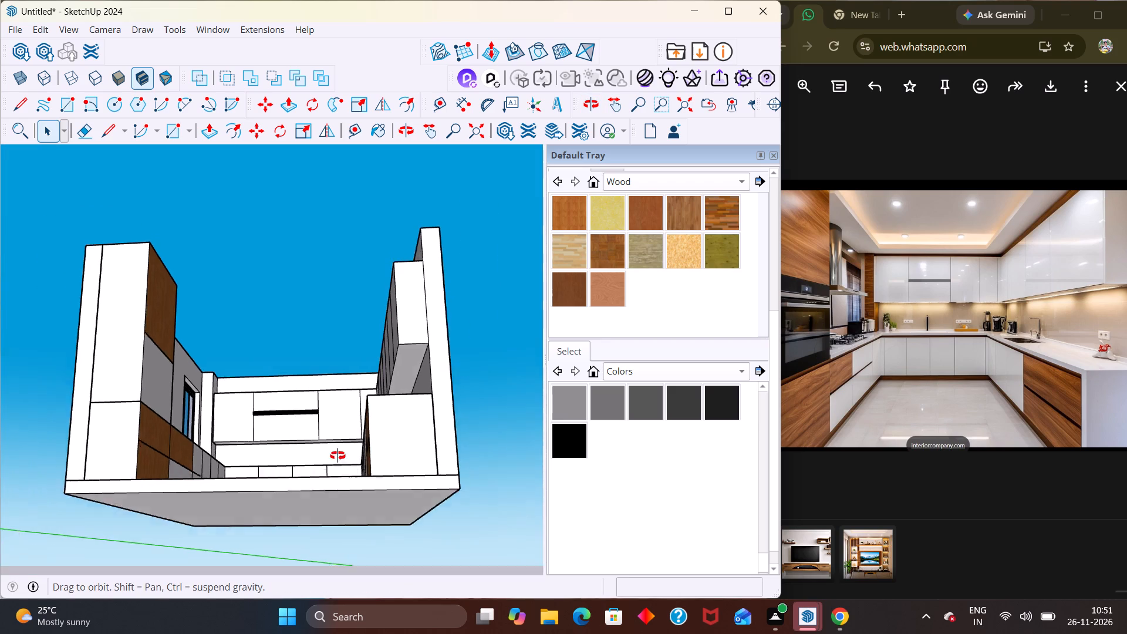
middle_drag(338, 456, 339, 512)
scroll(339, 512, up, 1)
scroll(389, 466, down, 3)
middle_drag(458, 434, 433, 481)
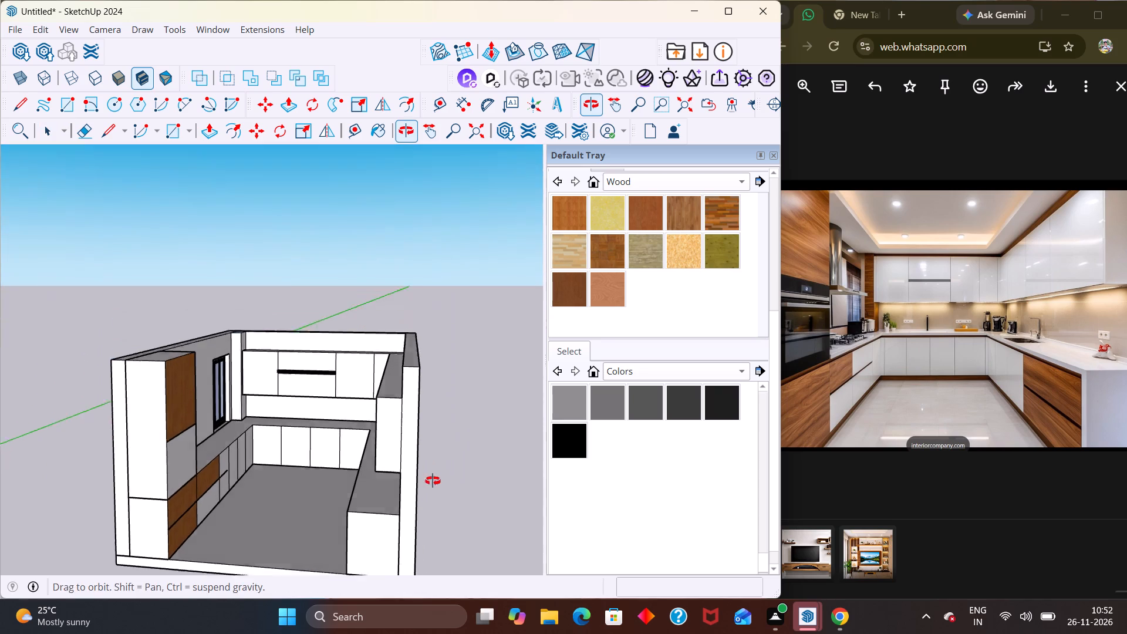
middle_drag(433, 481, 433, 483)
scroll(193, 407, up, 3)
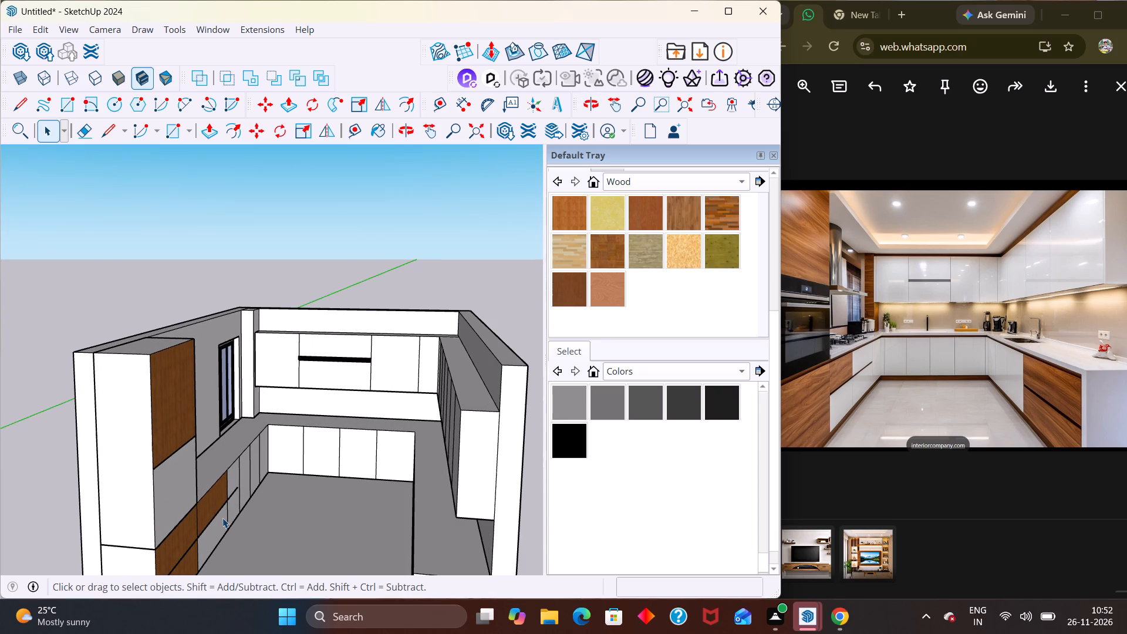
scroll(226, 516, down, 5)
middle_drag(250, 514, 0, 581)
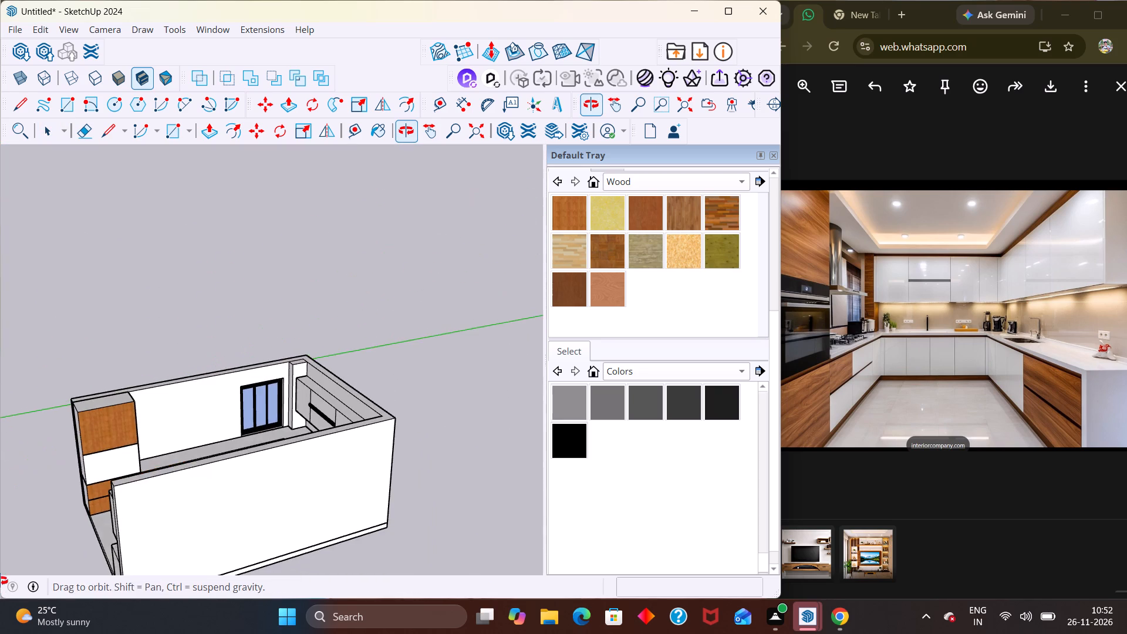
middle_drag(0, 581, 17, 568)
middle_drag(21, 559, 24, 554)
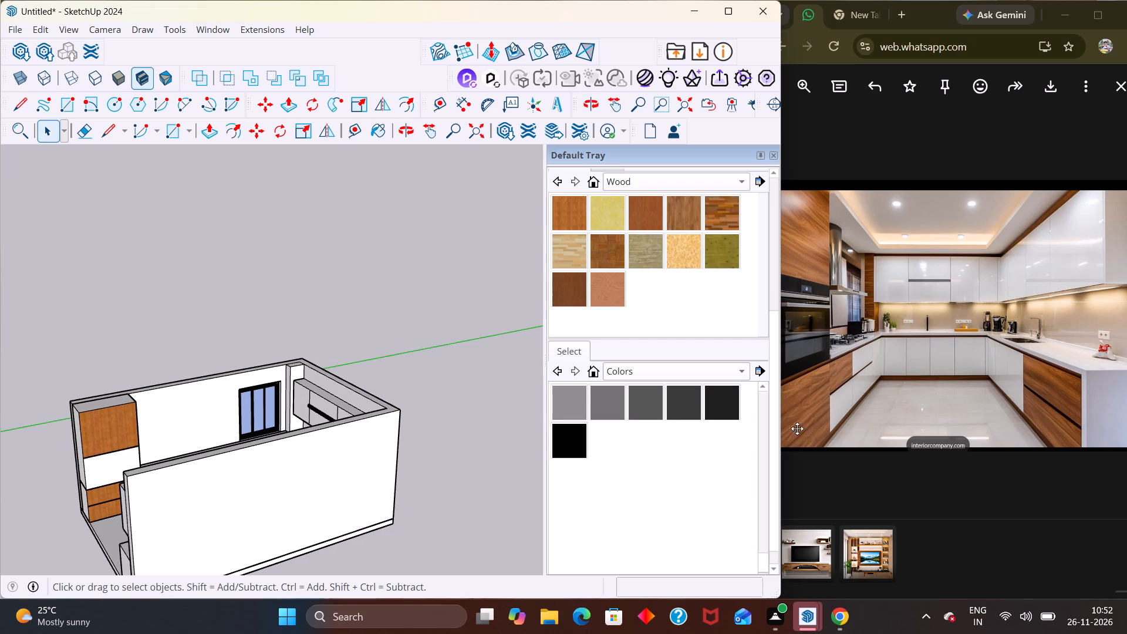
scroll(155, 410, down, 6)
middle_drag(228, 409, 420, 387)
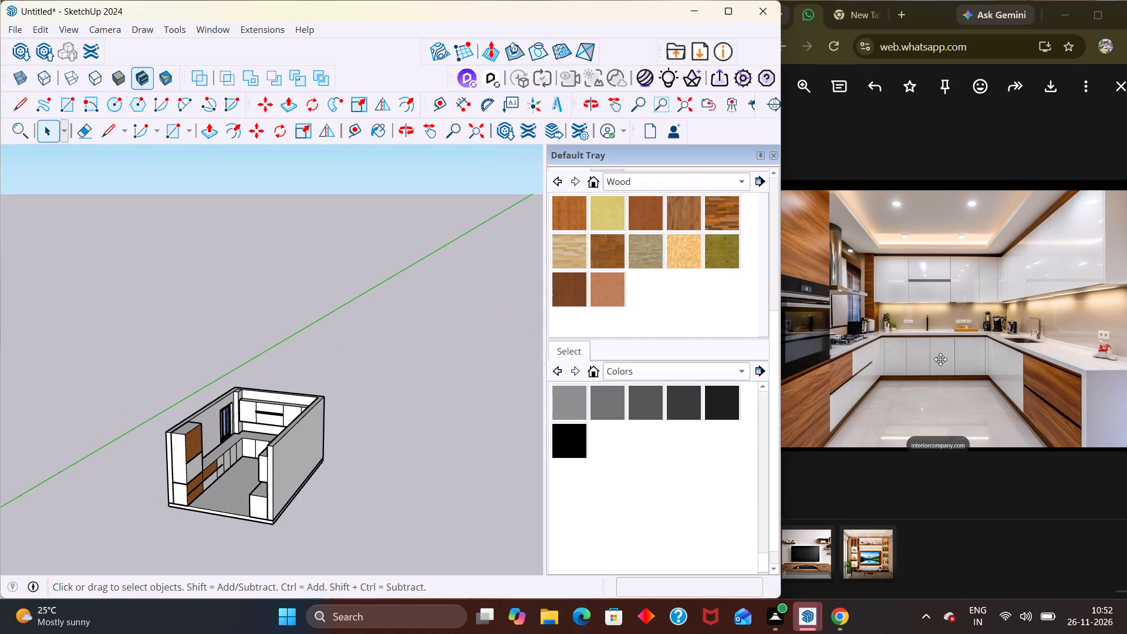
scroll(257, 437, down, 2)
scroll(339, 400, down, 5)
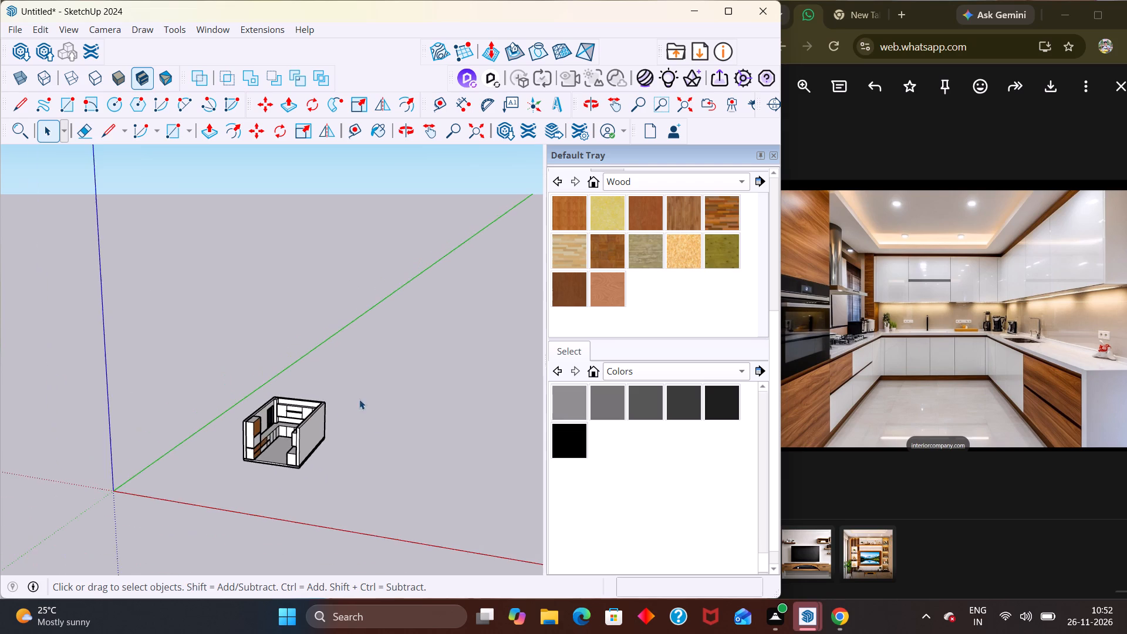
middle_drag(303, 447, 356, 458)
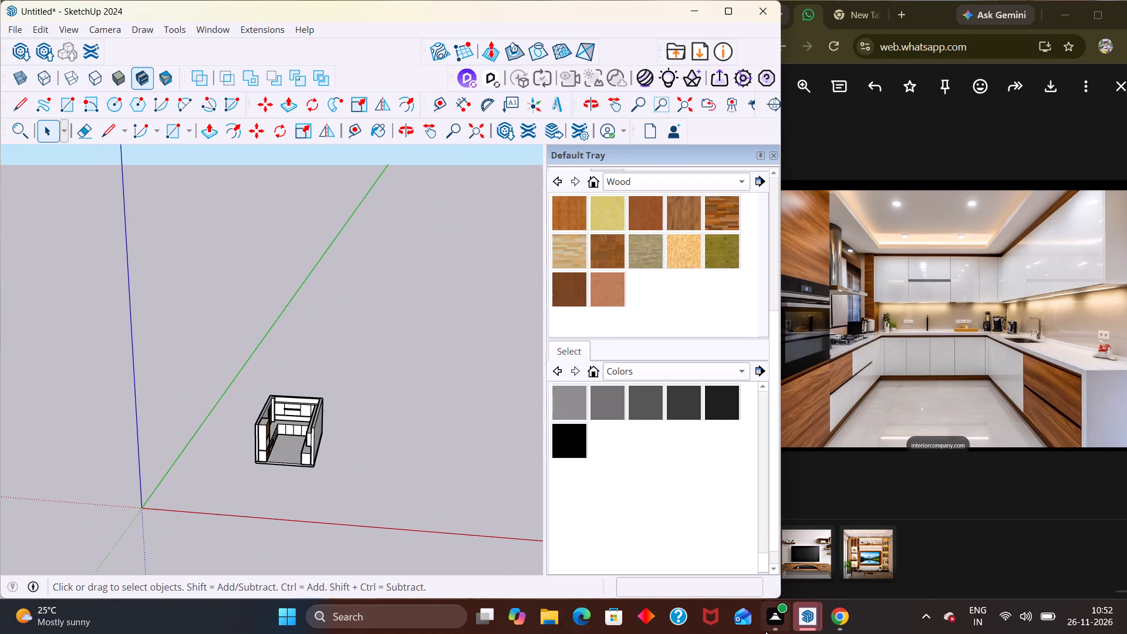
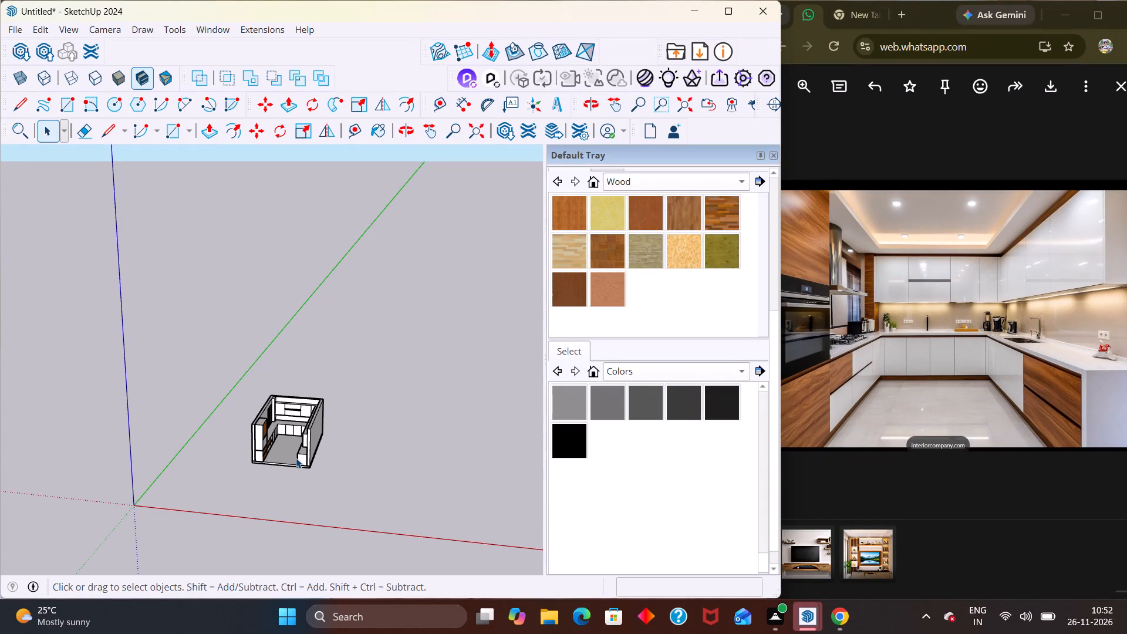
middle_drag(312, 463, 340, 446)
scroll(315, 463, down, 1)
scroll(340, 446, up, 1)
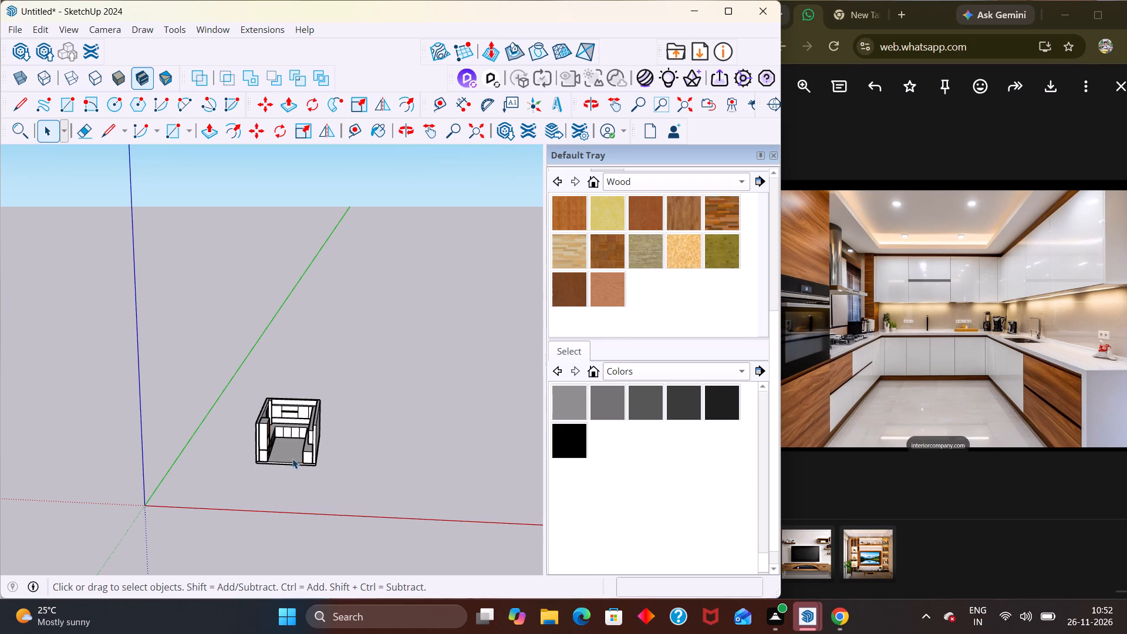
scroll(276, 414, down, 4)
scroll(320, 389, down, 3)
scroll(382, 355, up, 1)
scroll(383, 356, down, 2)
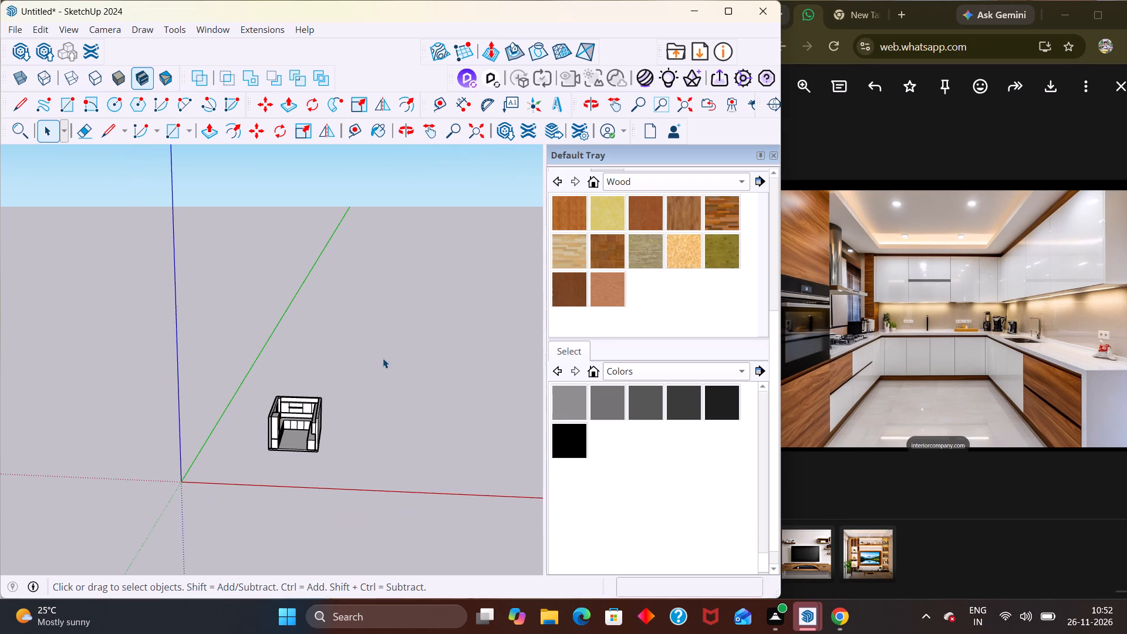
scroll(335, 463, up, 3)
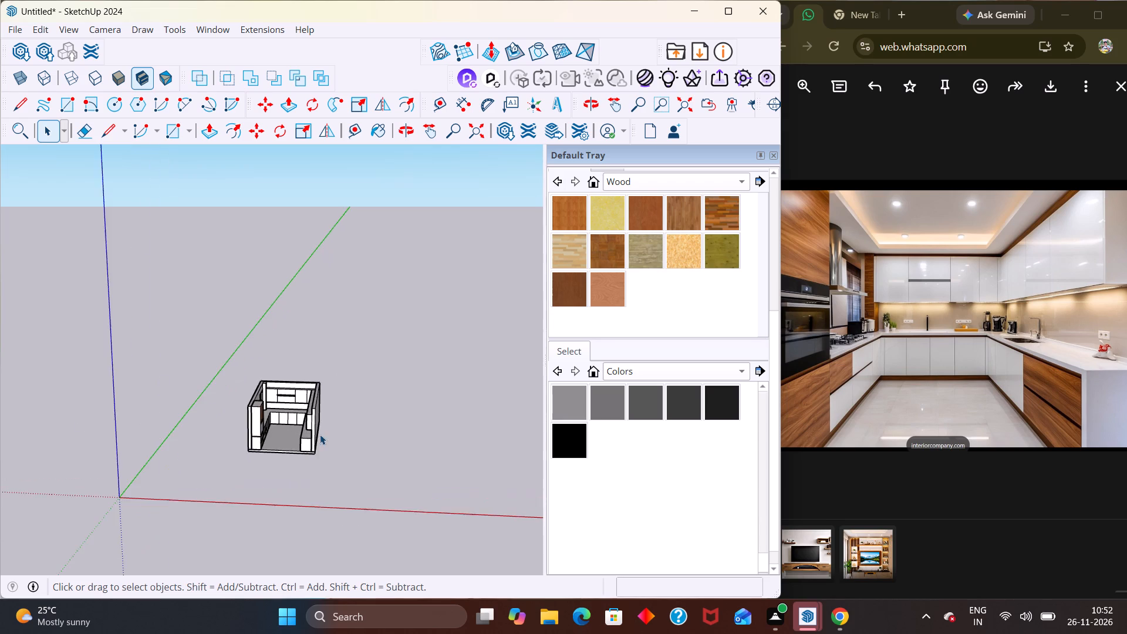
Paint both visible faces of the corner column between the window and the back-wall upper cabinets with the orange-brown wood material.
middle_drag(279, 461, 289, 336)
scroll(289, 336, up, 9)
middle_drag(281, 414, 281, 481)
scroll(281, 481, up, 1)
scroll(282, 447, down, 11)
middle_drag(331, 452, 272, 451)
scroll(288, 437, up, 17)
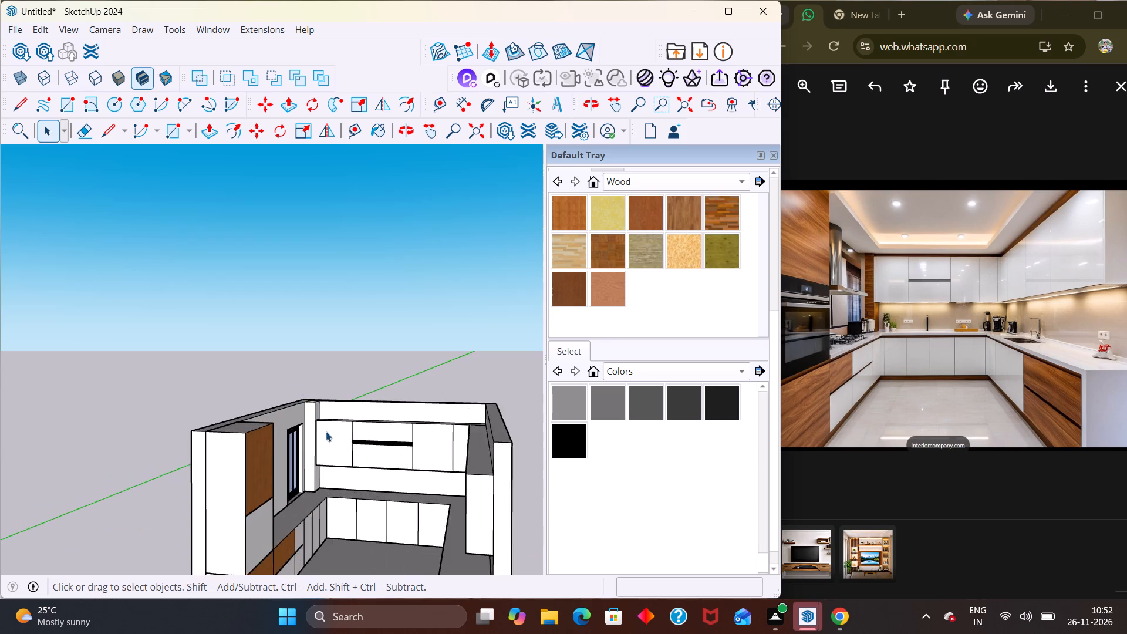
scroll(326, 431, up, 2)
triple_click(303, 424)
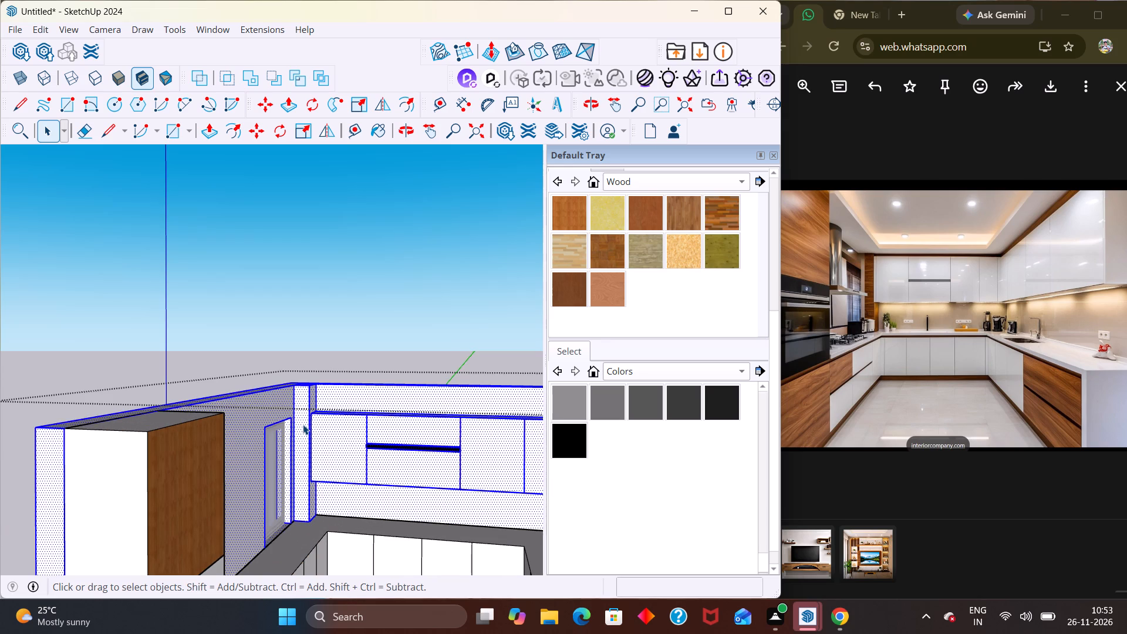
double_click(303, 424)
click(572, 212)
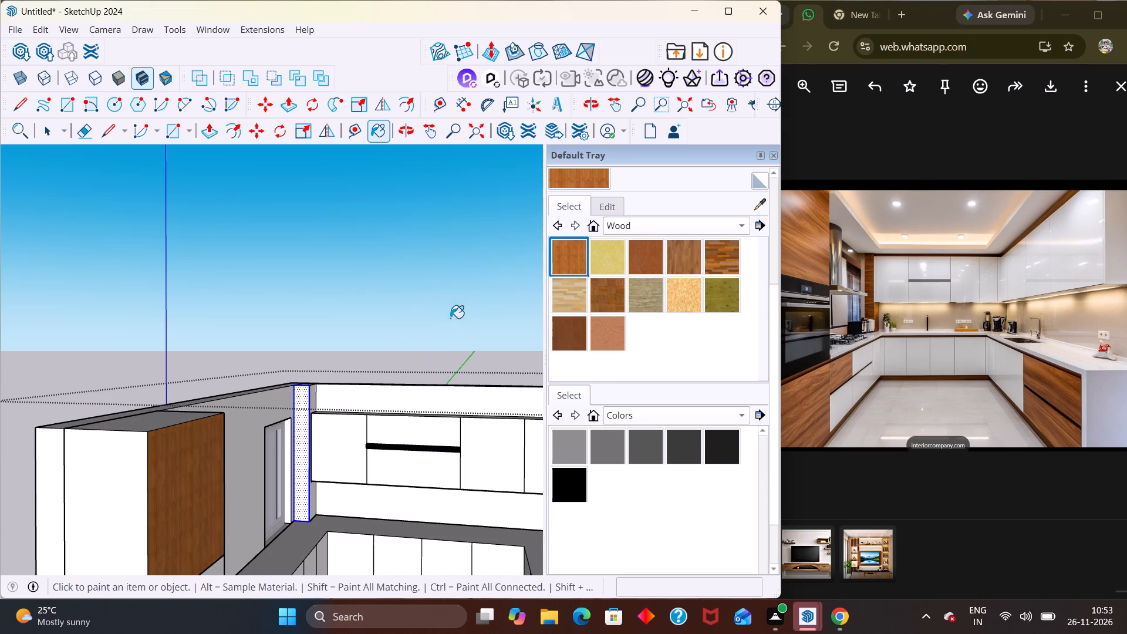
scroll(399, 351, up, 4)
click(279, 404)
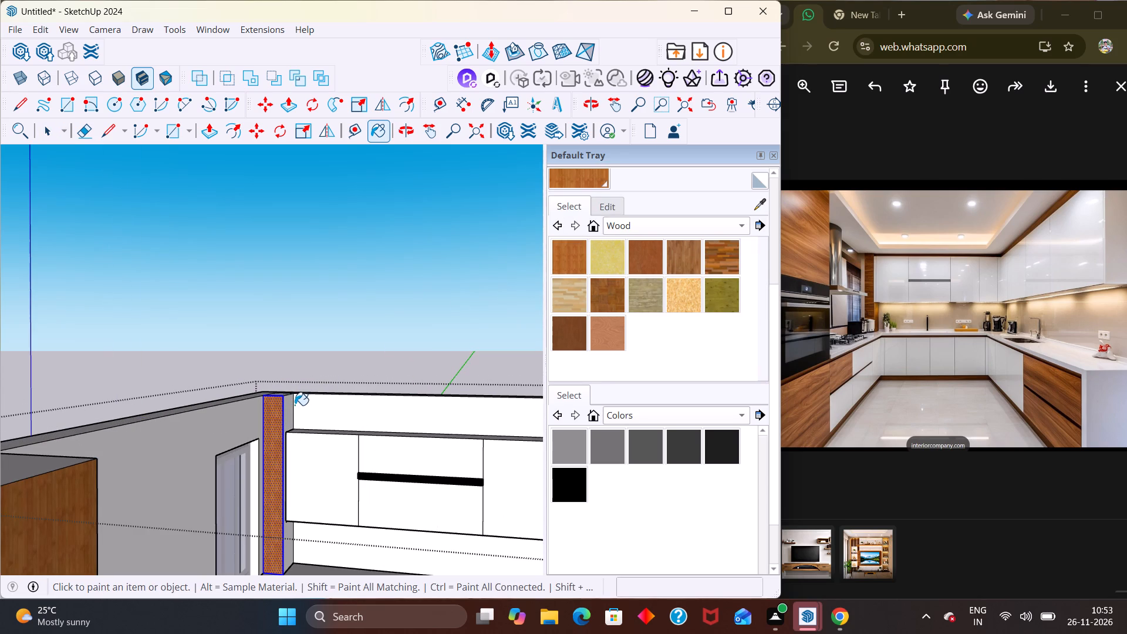
click(289, 406)
key(space)
click(284, 323)
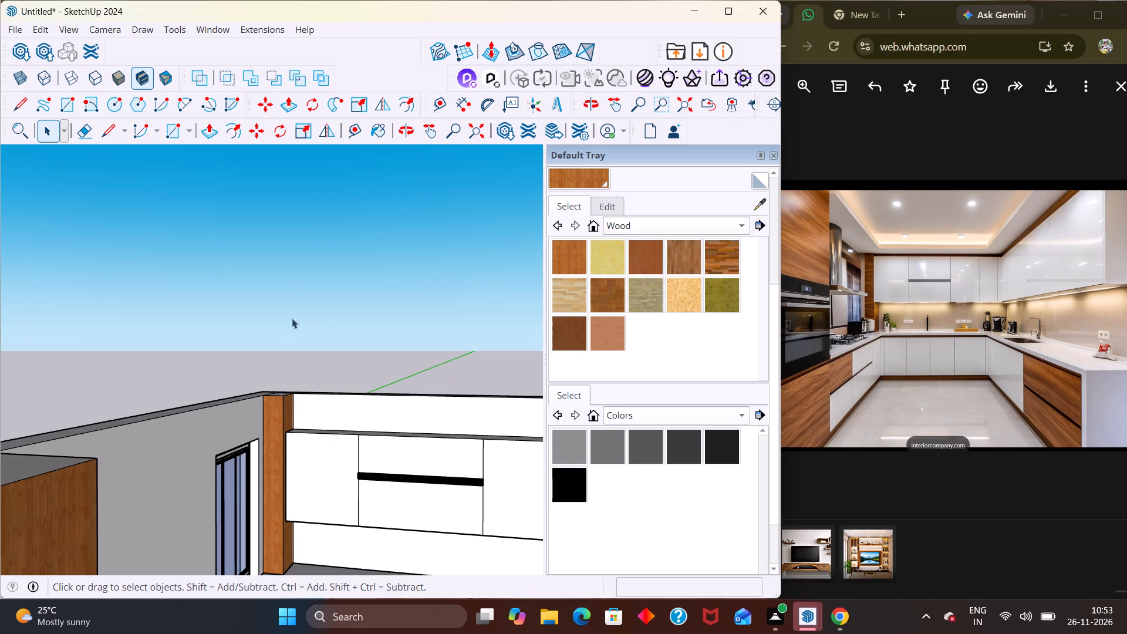
Inside the wall group, draw a rectangle about 3' 5 7/16" by 2 5/8" on the window wall, starting at the tall cabinet's side.
scroll(318, 306, down, 5)
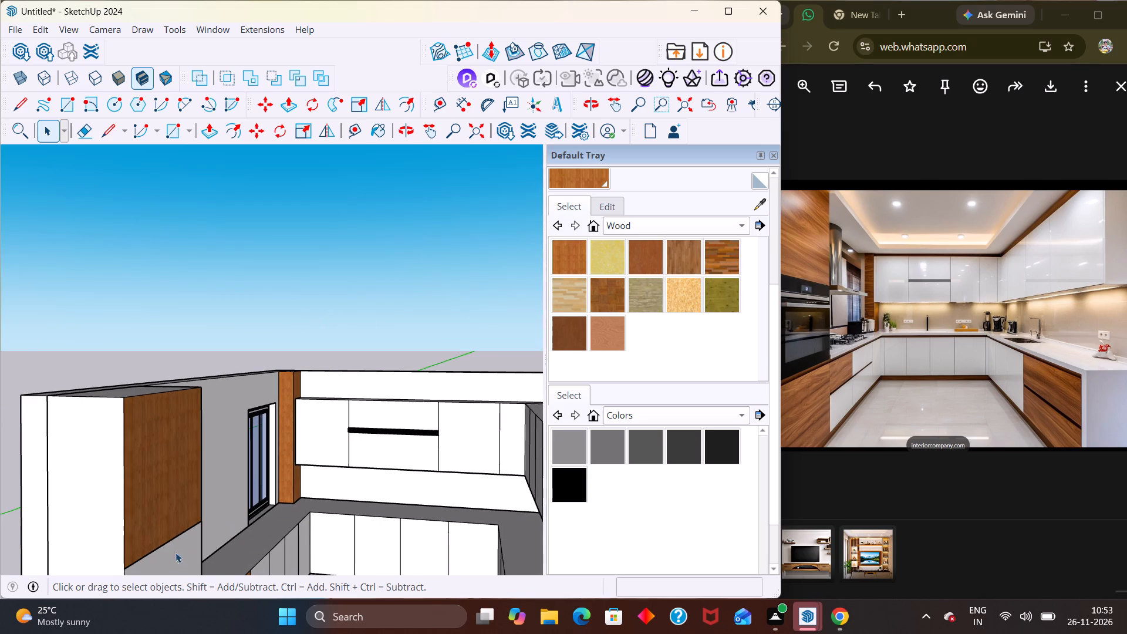
middle_drag(173, 551, 11, 538)
scroll(100, 475, down, 10)
middle_drag(143, 443, 221, 608)
scroll(164, 508, up, 3)
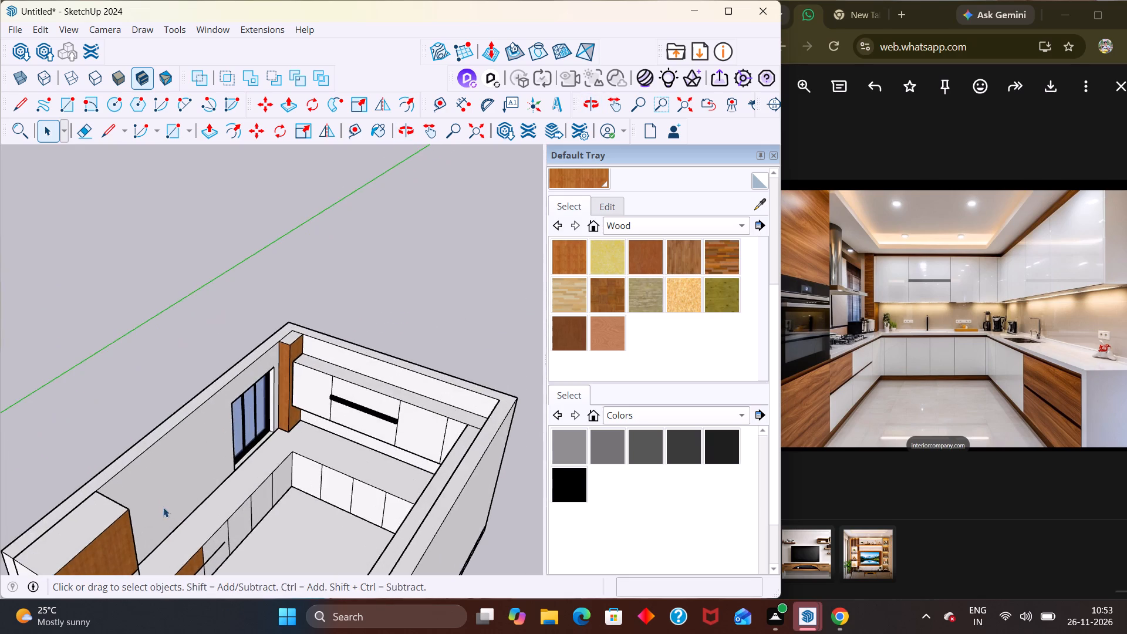
middle_drag(157, 511, 42, 465)
scroll(33, 461, up, 1)
double_click(69, 430)
middle_drag(144, 467, 35, 481)
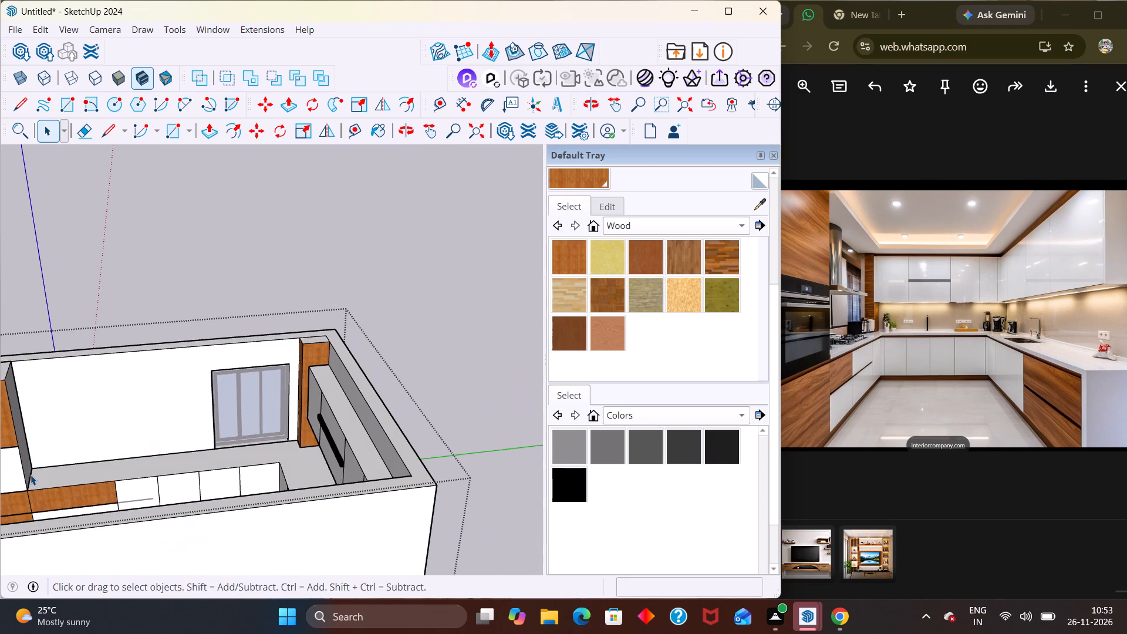
key(r)
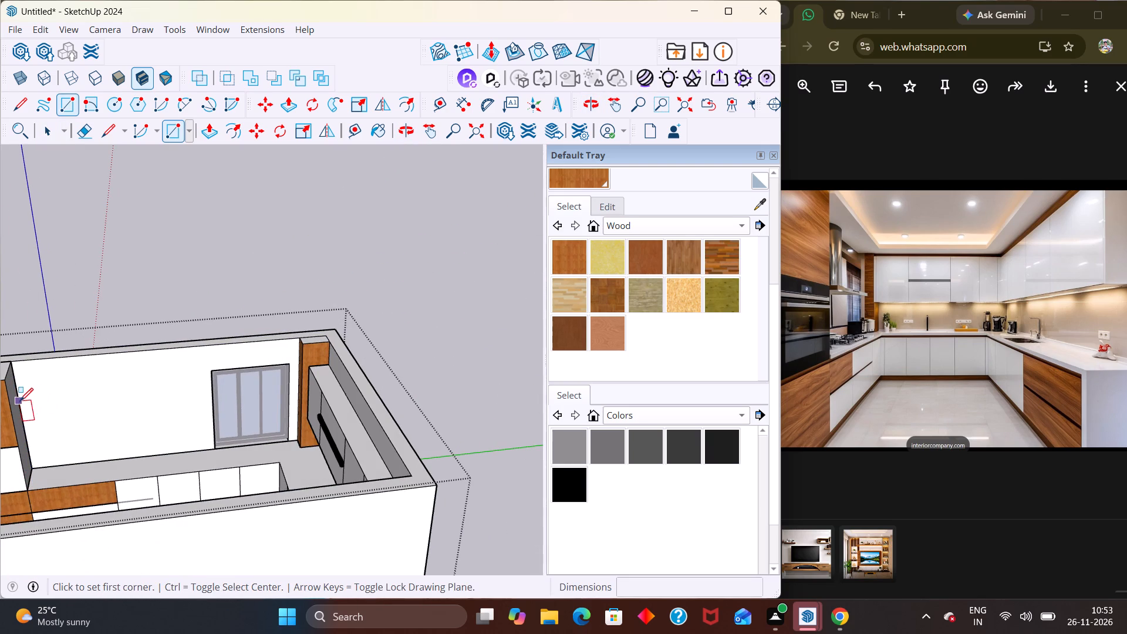
middle_drag(41, 393, 72, 385)
scroll(19, 431, up, 6)
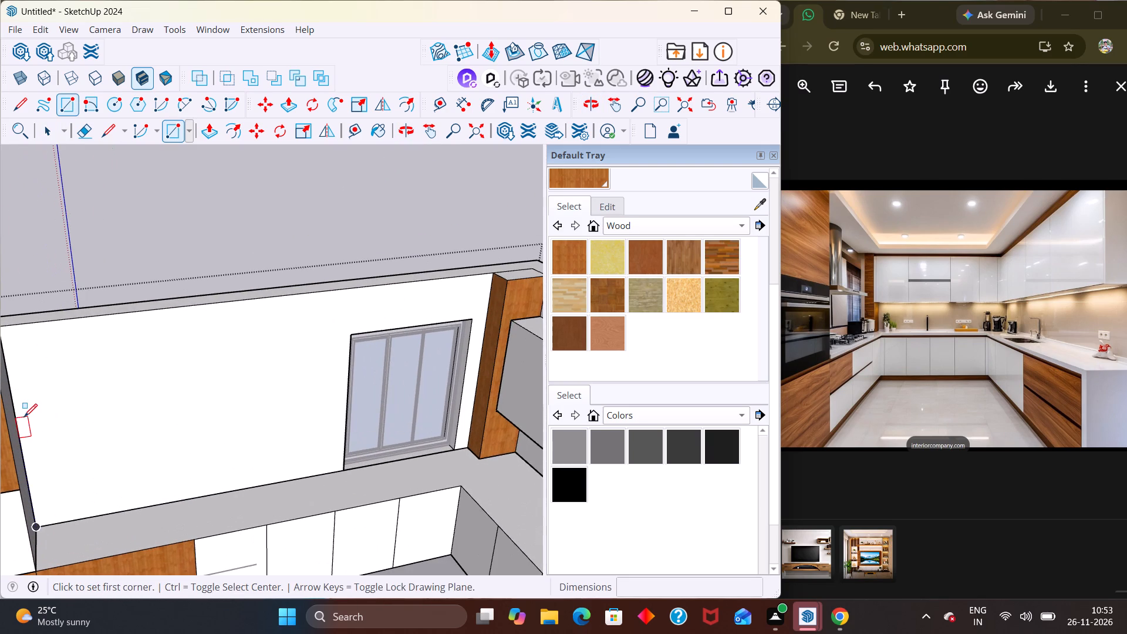
click(21, 414)
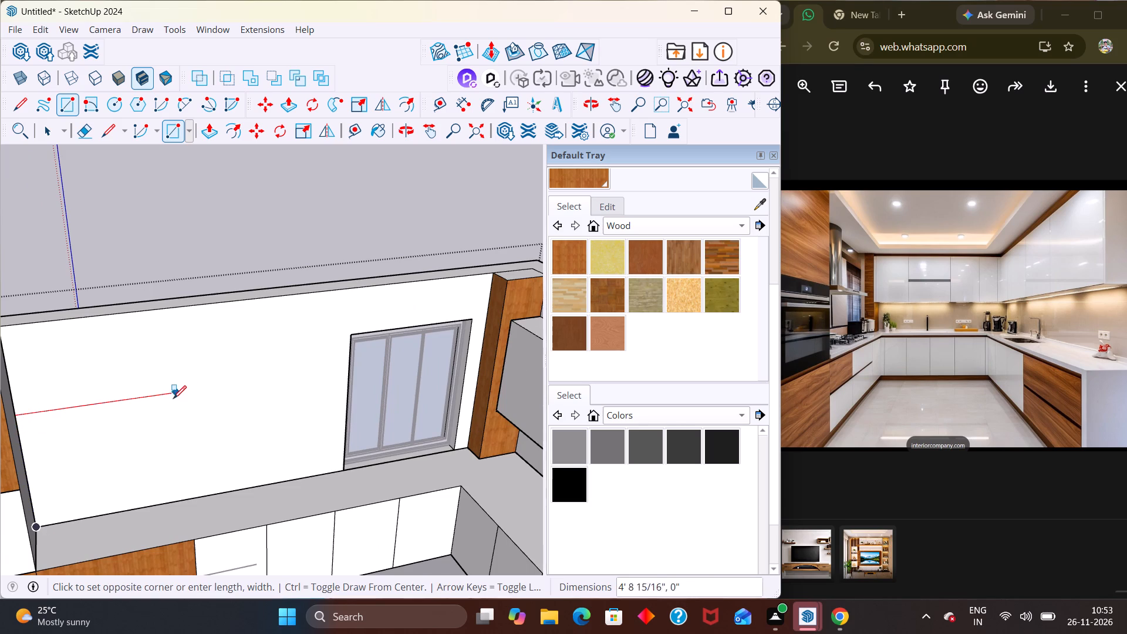
scroll(170, 407, down, 2)
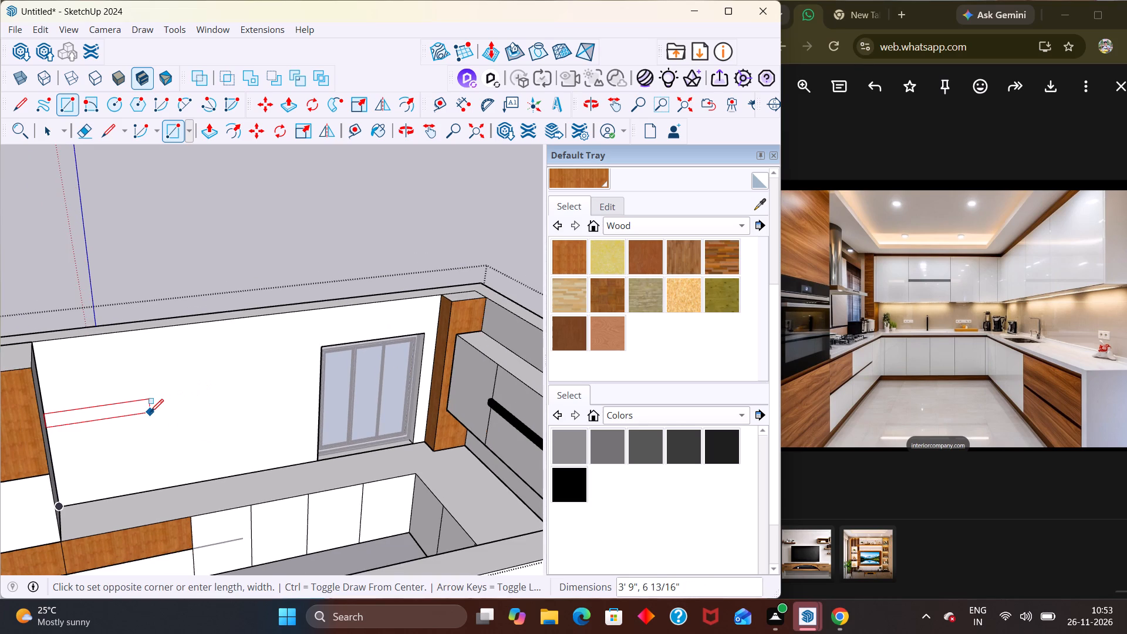
scroll(141, 406, up, 2)
scroll(141, 406, down, 1)
scroll(141, 406, up, 5)
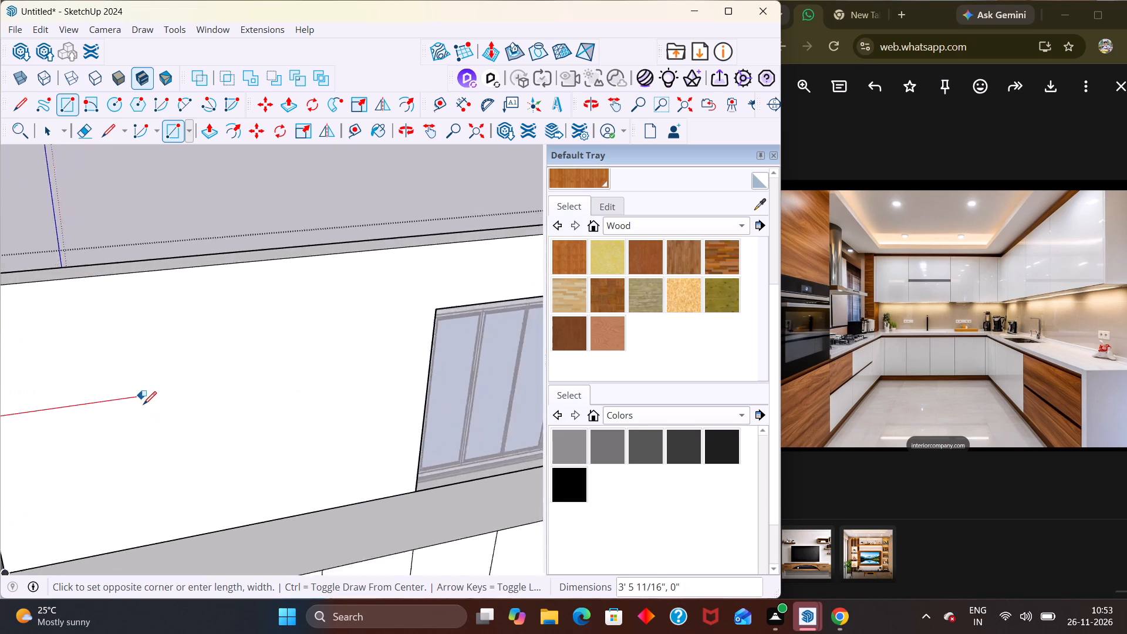
scroll(143, 404, up, 2)
scroll(153, 400, down, 9)
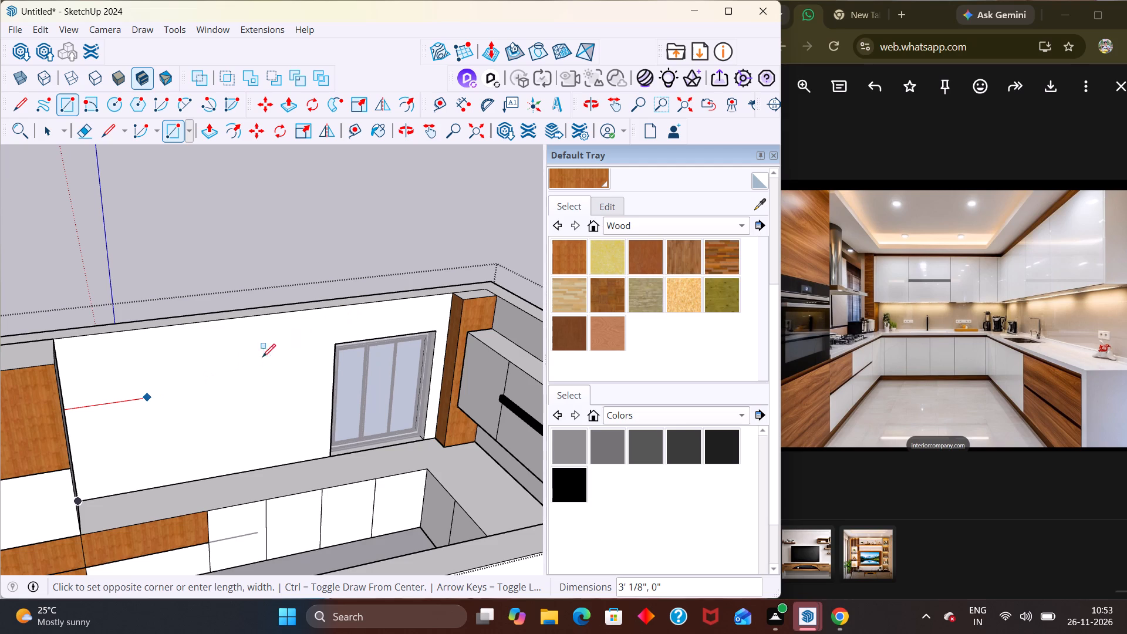
scroll(155, 406, up, 5)
scroll(174, 394, down, 6)
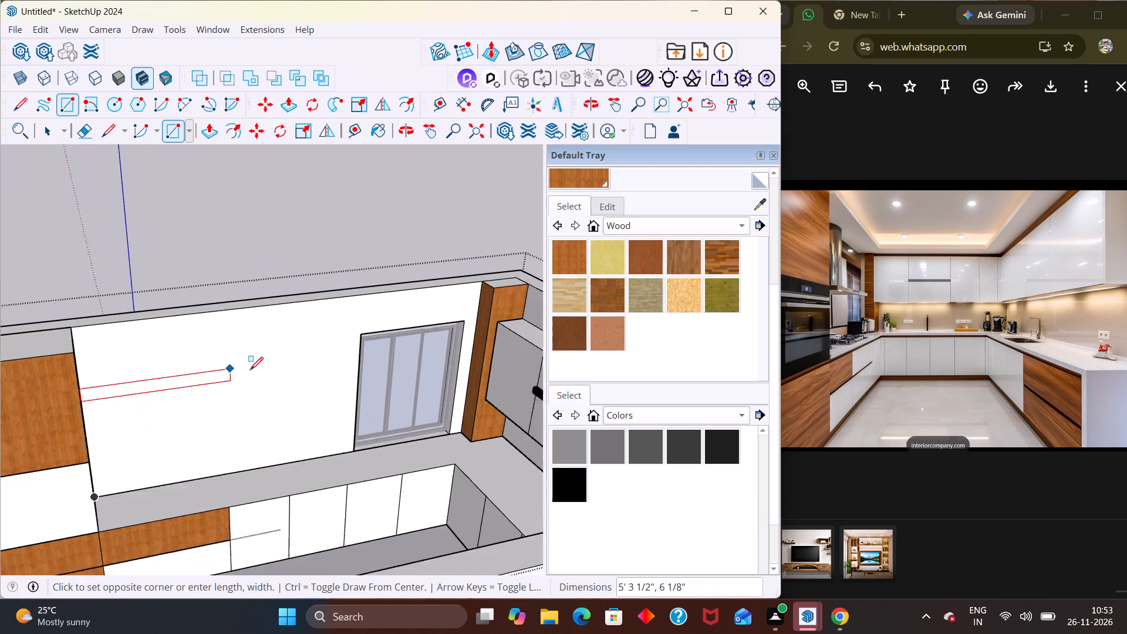
scroll(250, 370, down, 1)
middle_drag(212, 381, 63, 357)
scroll(93, 351, up, 5)
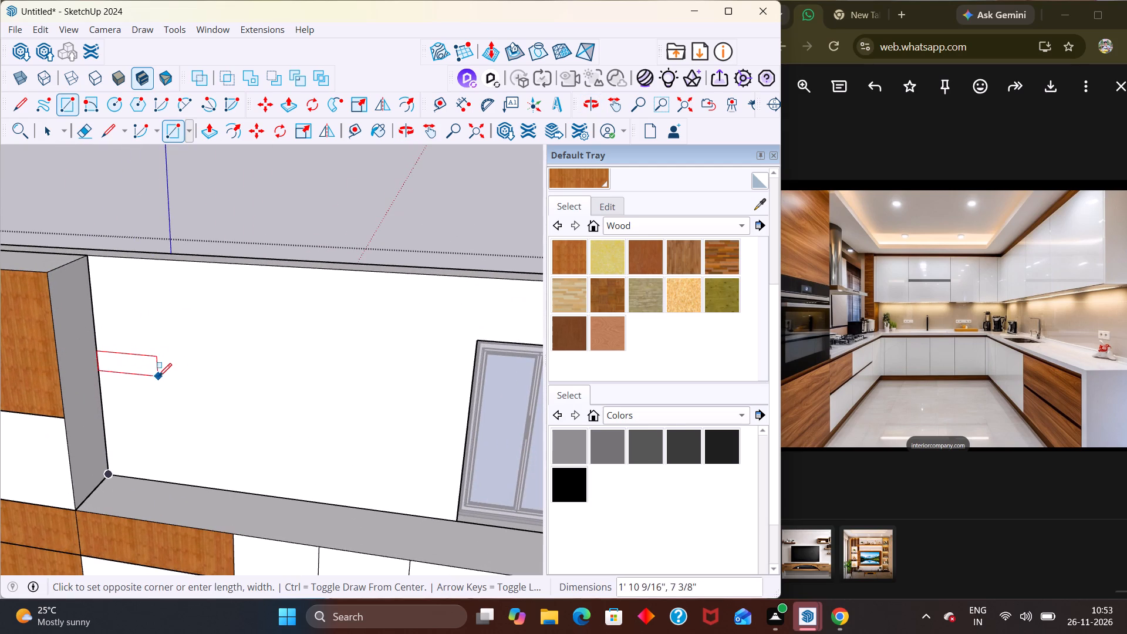
scroll(207, 376, up, 2)
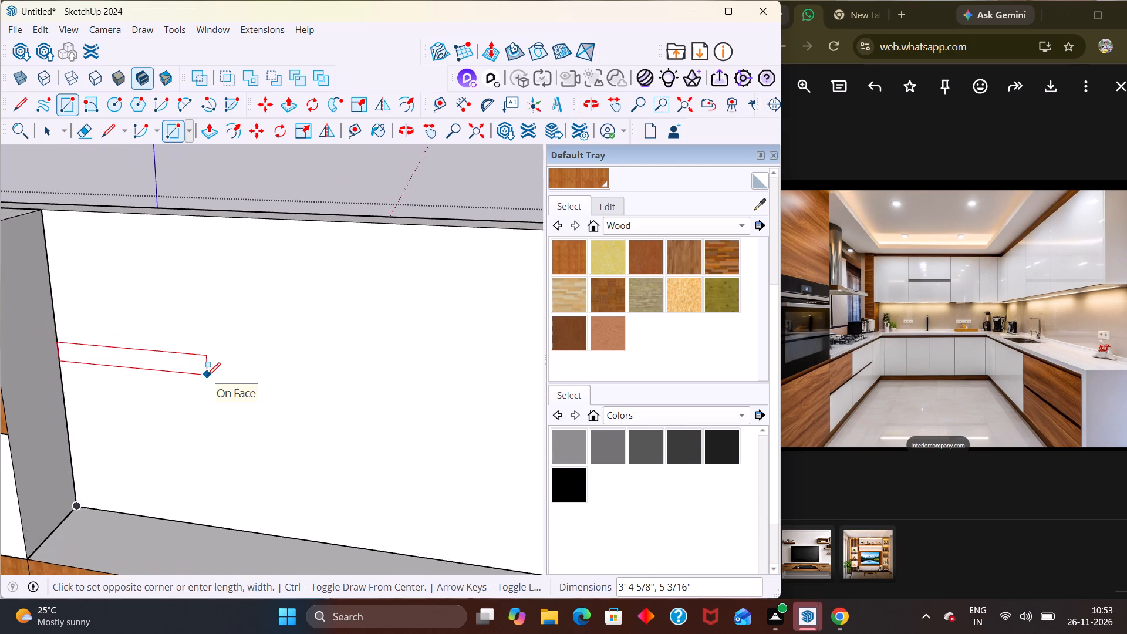
scroll(207, 376, up, 2)
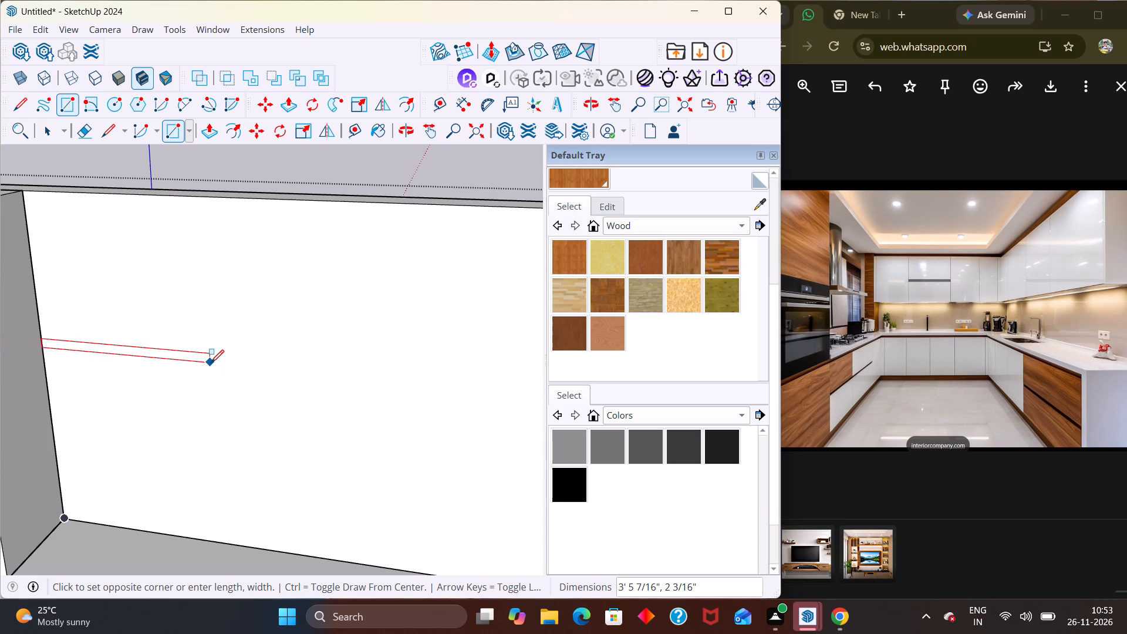
click(211, 365)
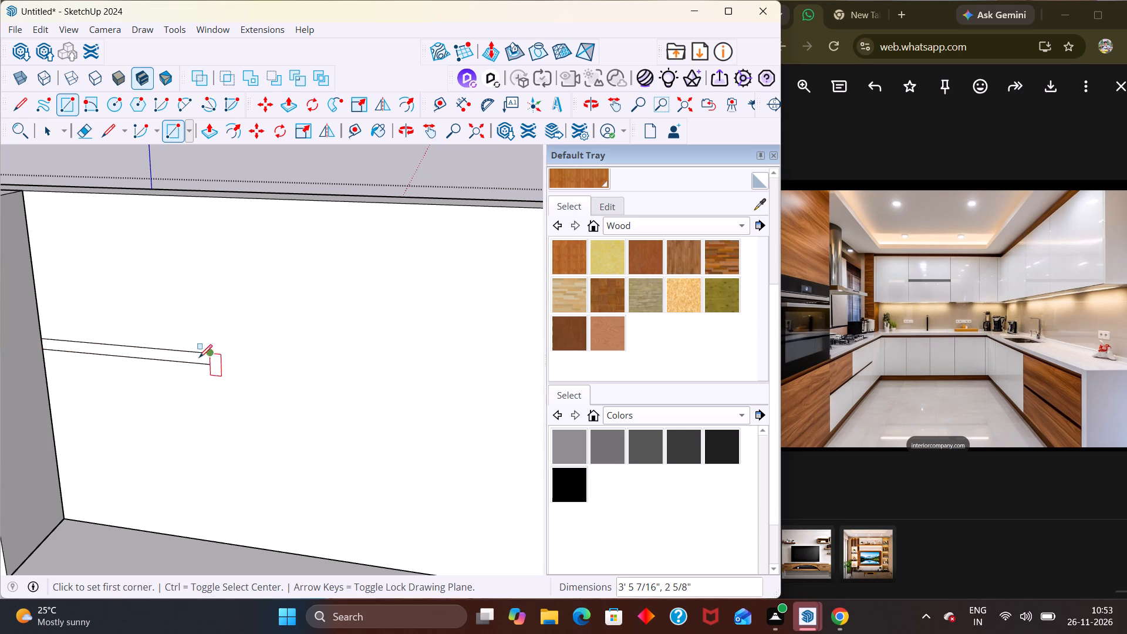
Make the thin rectangle on the window wall, together with its edges, a group.
key(space)
double_click(164, 356)
right_click(164, 356)
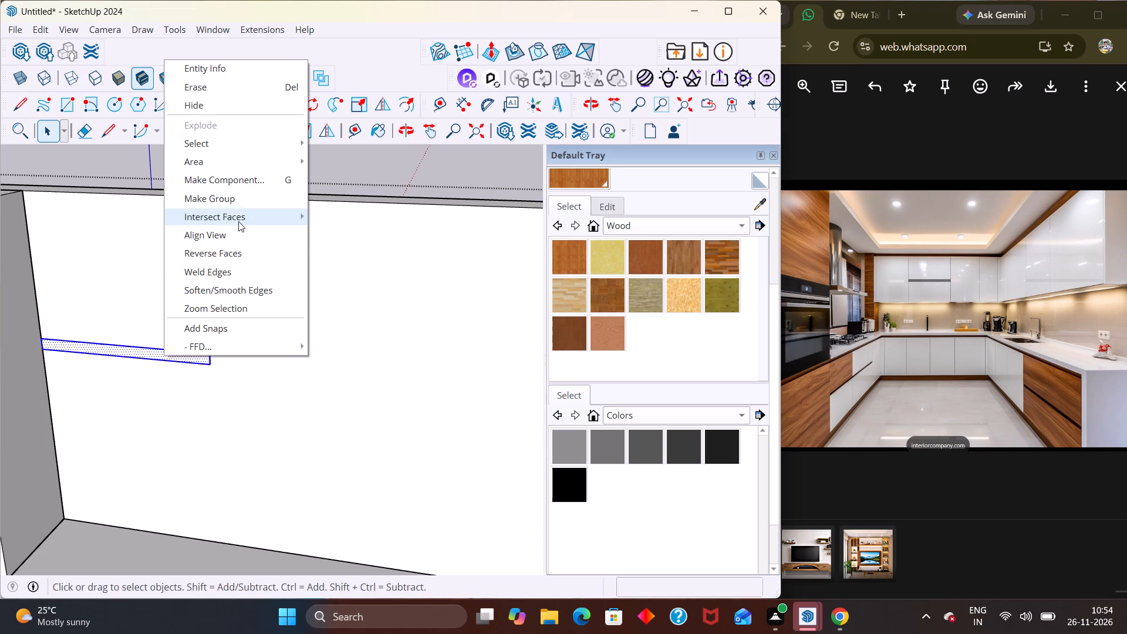
click(217, 203)
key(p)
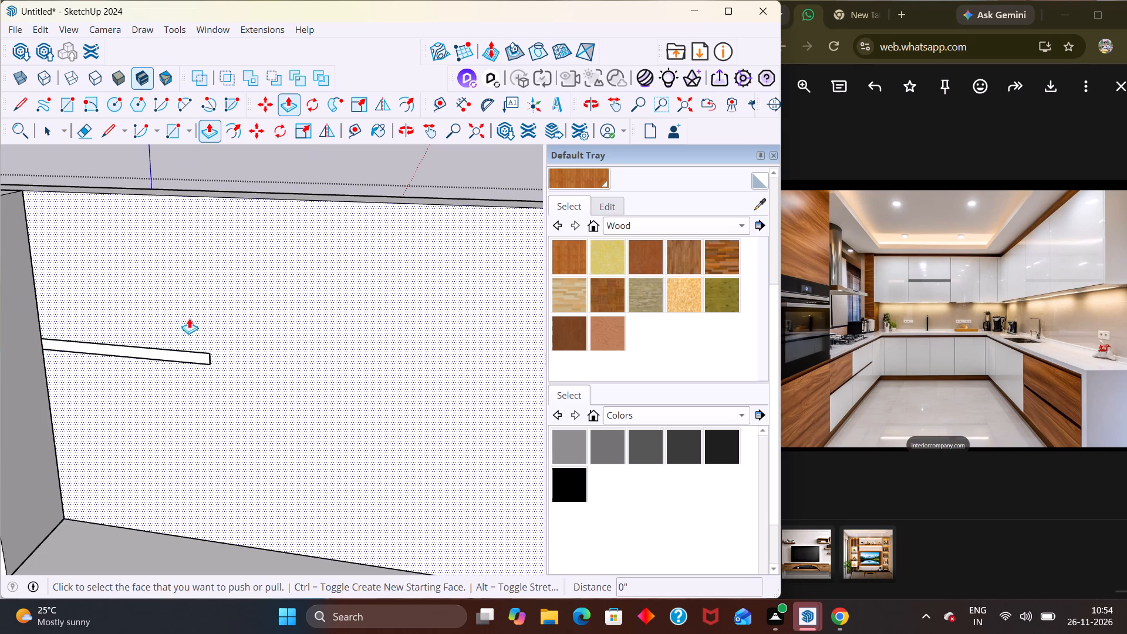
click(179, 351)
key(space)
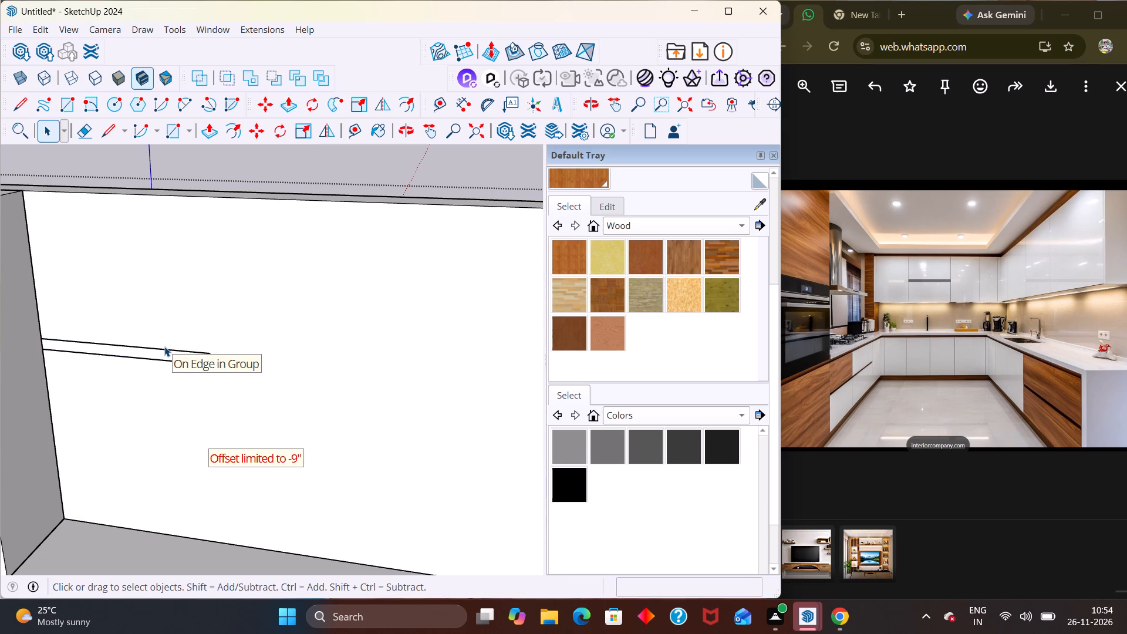
Inside the new group, pull the thin rectangle out from the window wall about 1' 8 1/8" to form a slab above the counter.
double_click(164, 352)
key(p)
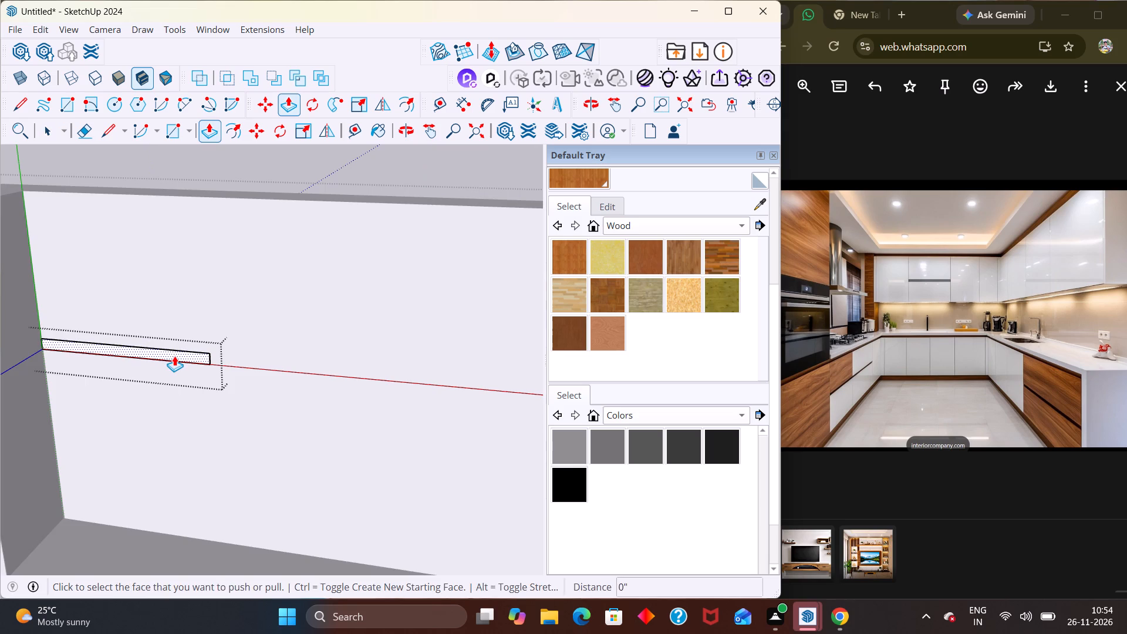
click(174, 356)
scroll(193, 358, down, 7)
middle_drag(163, 380, 154, 453)
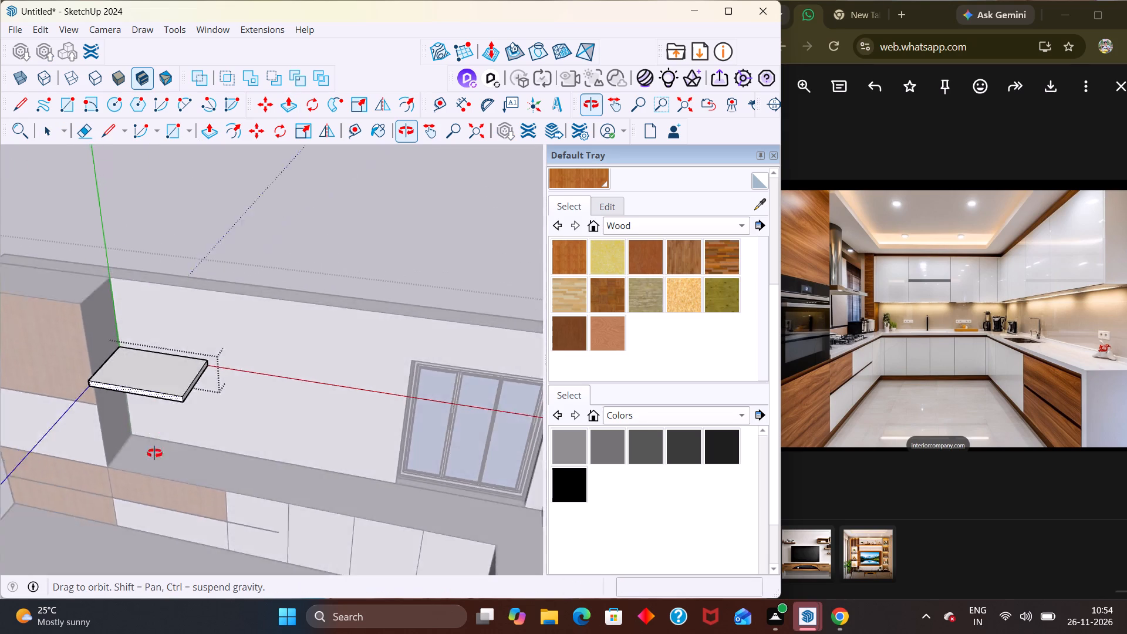
middle_drag(154, 453, 158, 523)
scroll(167, 456, up, 3)
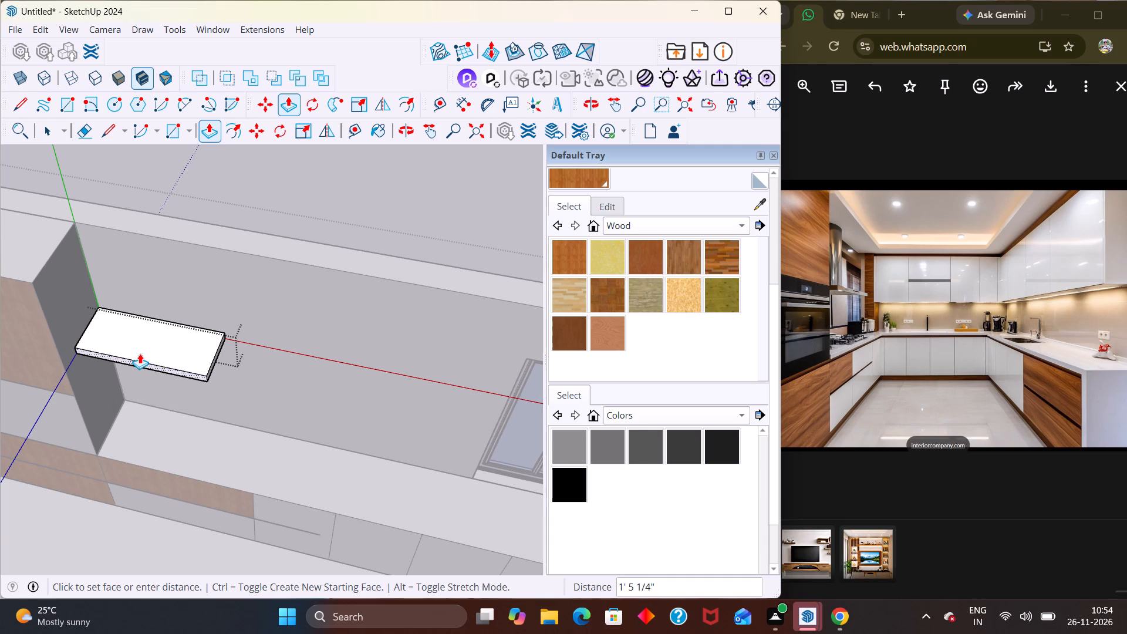
click(138, 362)
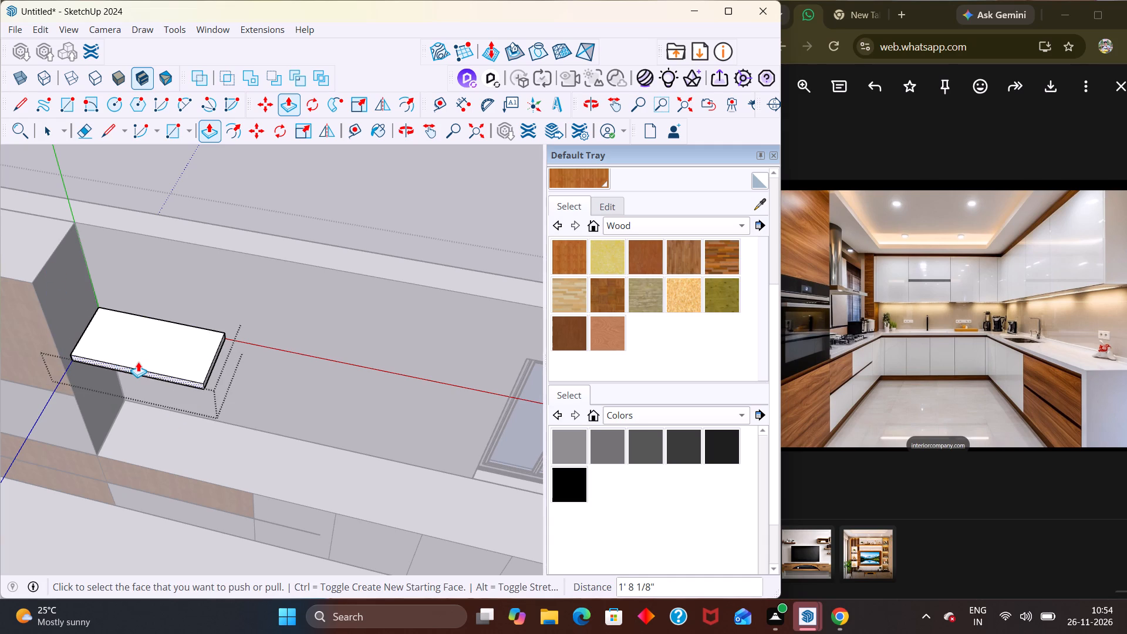
key(space)
scroll(194, 289, down, 4)
click(298, 216)
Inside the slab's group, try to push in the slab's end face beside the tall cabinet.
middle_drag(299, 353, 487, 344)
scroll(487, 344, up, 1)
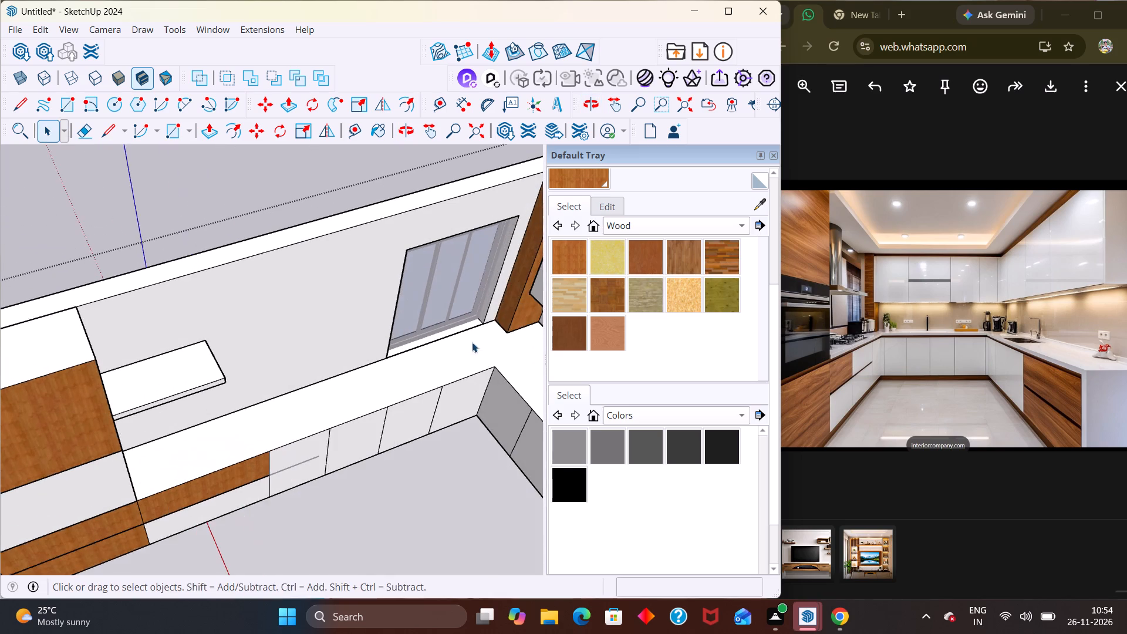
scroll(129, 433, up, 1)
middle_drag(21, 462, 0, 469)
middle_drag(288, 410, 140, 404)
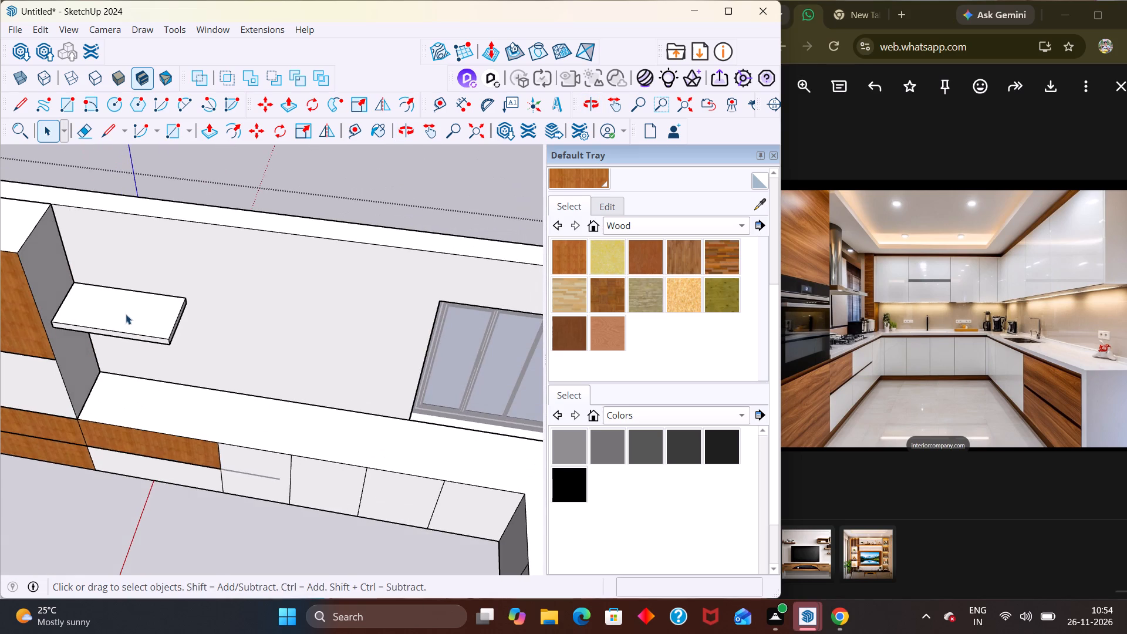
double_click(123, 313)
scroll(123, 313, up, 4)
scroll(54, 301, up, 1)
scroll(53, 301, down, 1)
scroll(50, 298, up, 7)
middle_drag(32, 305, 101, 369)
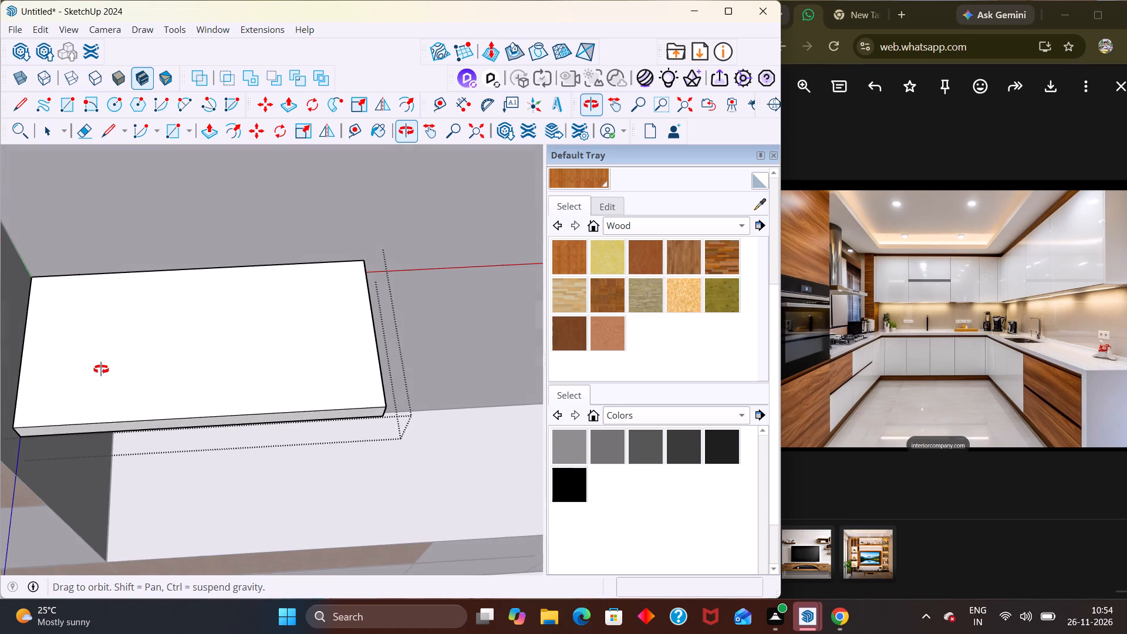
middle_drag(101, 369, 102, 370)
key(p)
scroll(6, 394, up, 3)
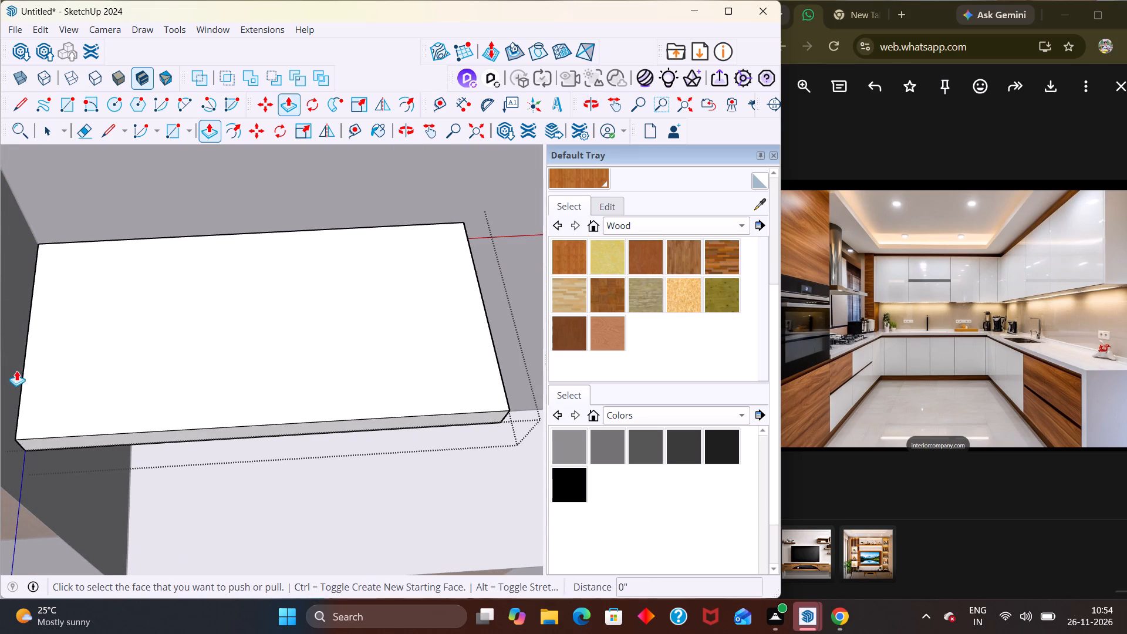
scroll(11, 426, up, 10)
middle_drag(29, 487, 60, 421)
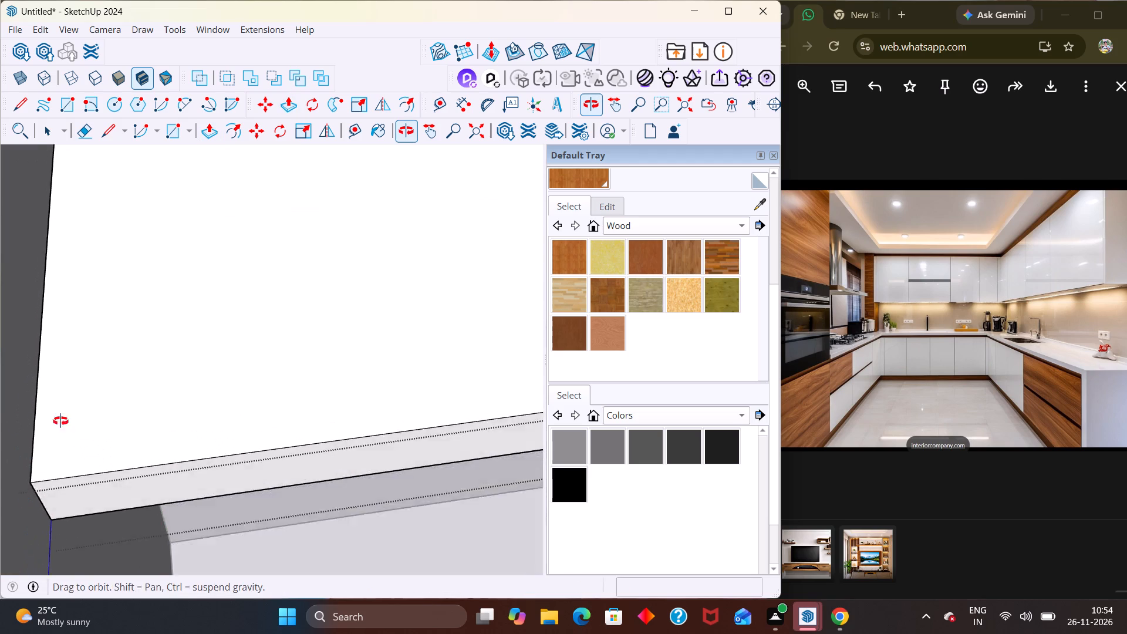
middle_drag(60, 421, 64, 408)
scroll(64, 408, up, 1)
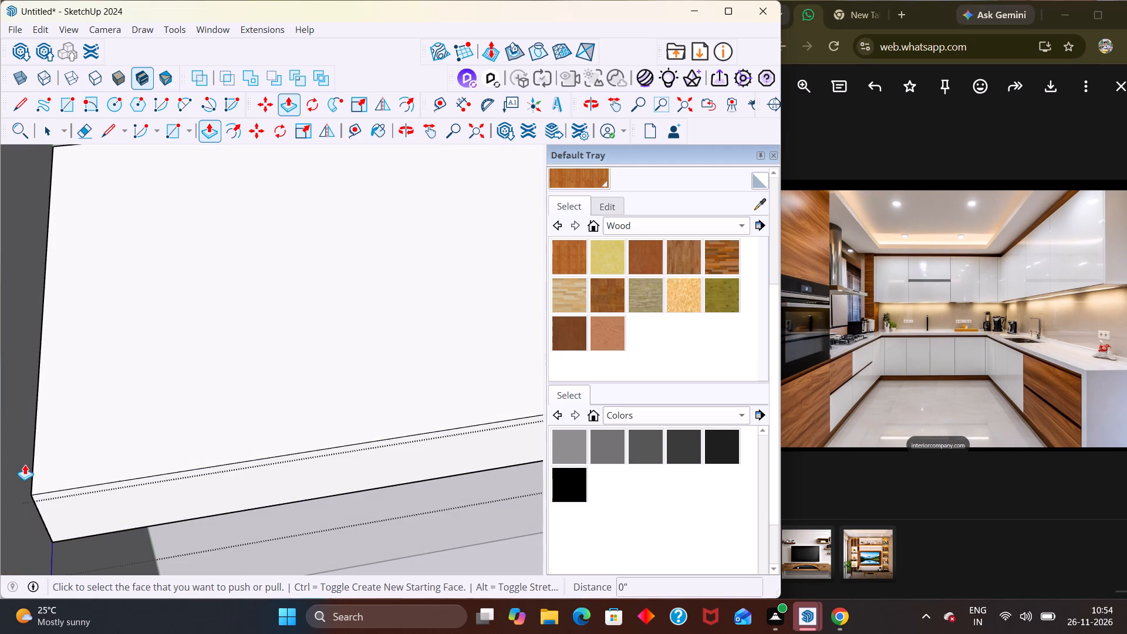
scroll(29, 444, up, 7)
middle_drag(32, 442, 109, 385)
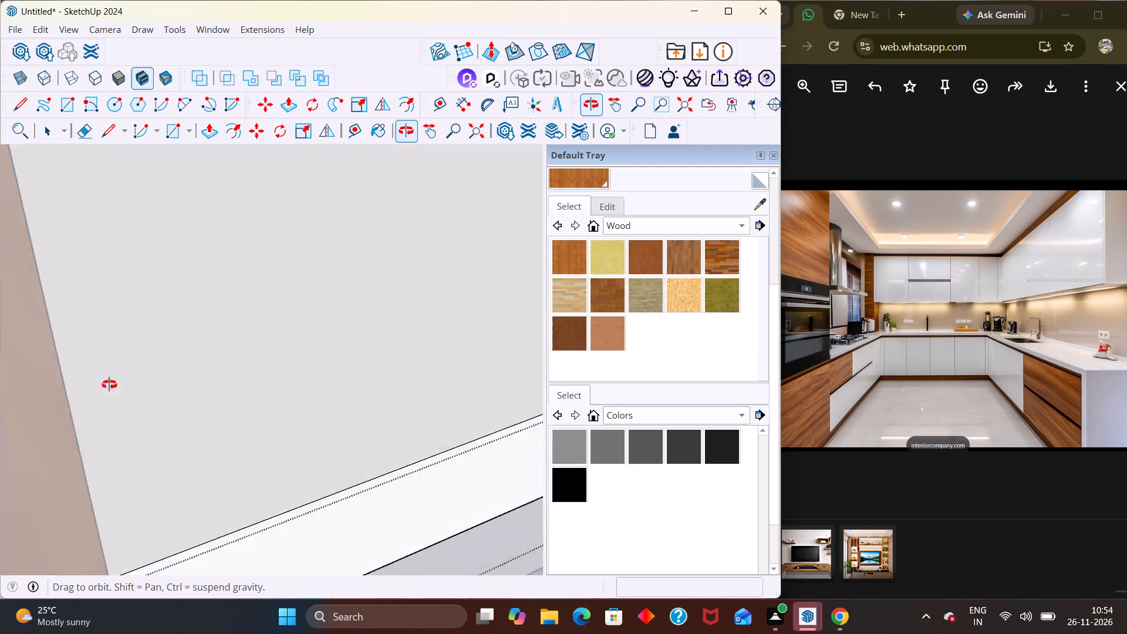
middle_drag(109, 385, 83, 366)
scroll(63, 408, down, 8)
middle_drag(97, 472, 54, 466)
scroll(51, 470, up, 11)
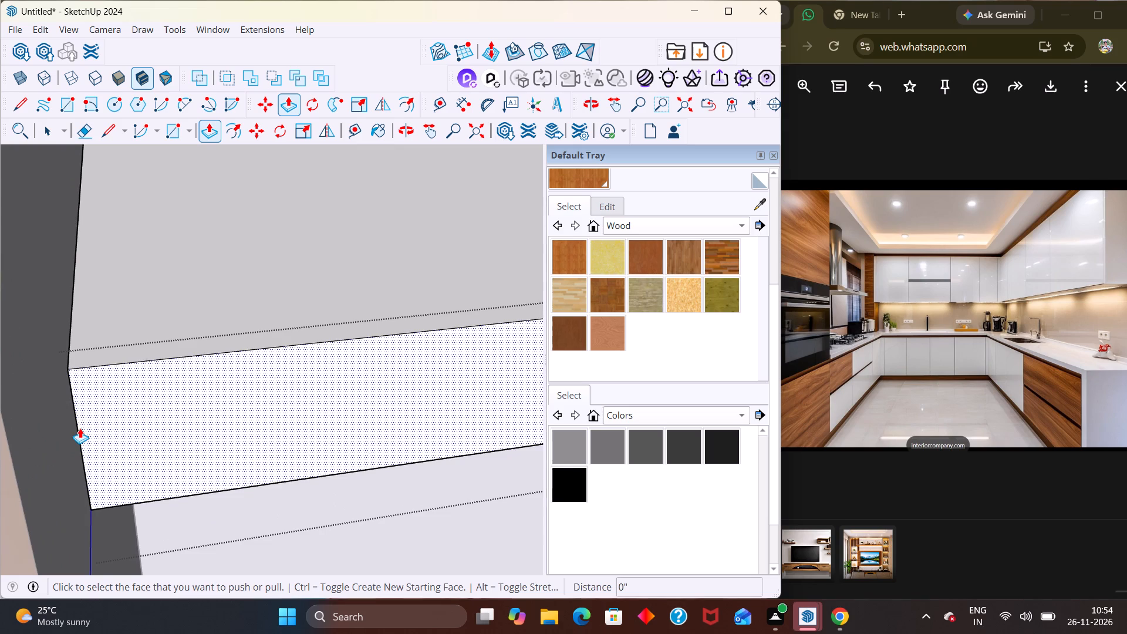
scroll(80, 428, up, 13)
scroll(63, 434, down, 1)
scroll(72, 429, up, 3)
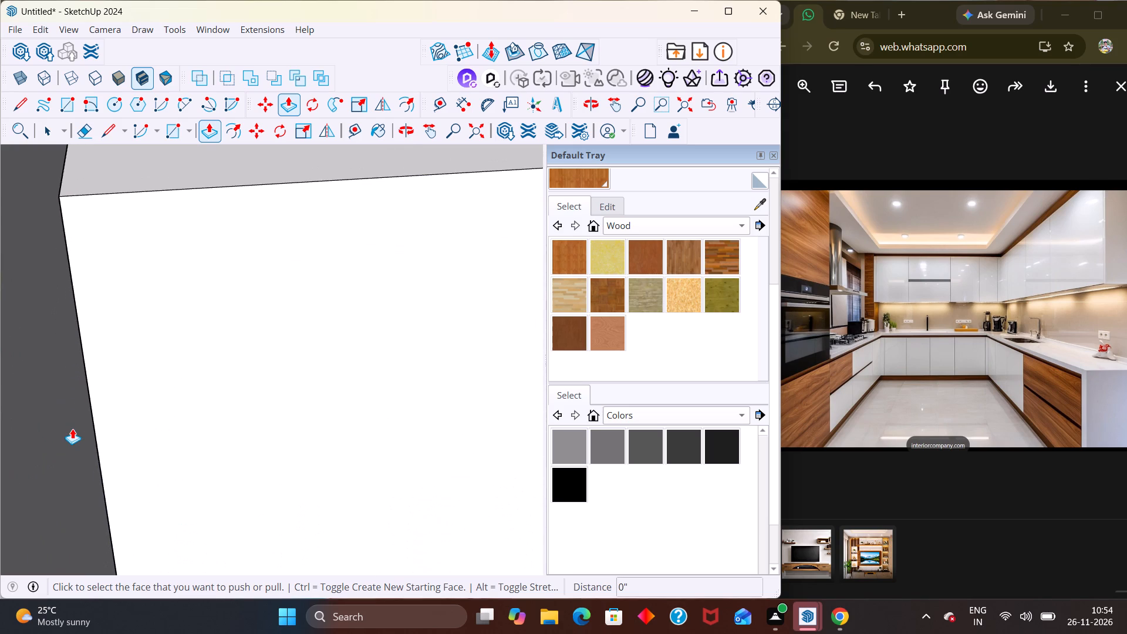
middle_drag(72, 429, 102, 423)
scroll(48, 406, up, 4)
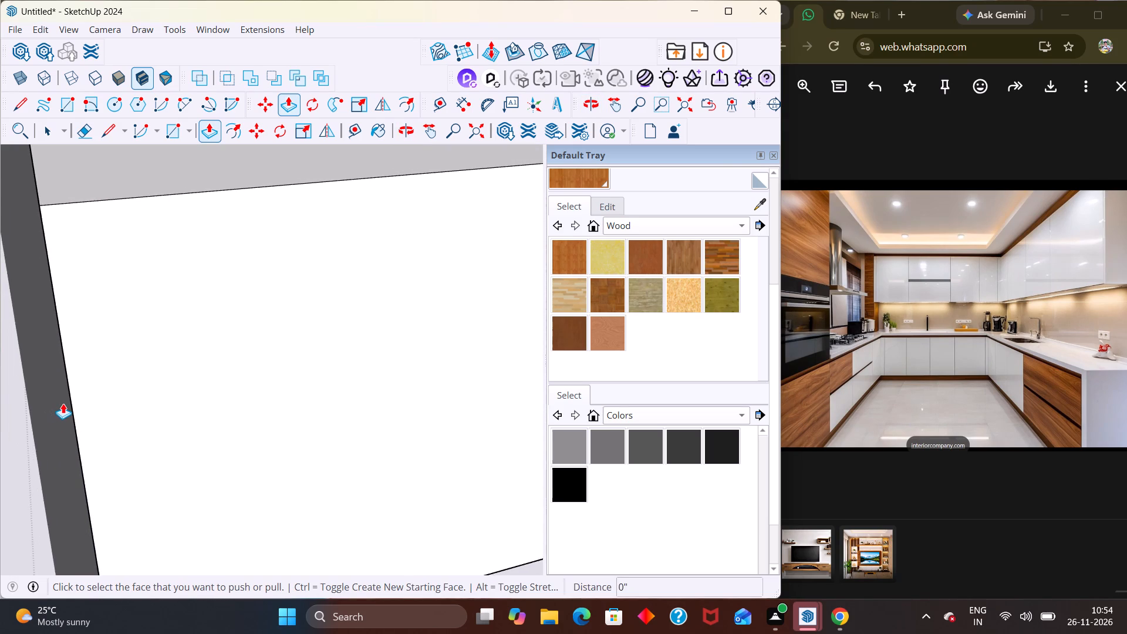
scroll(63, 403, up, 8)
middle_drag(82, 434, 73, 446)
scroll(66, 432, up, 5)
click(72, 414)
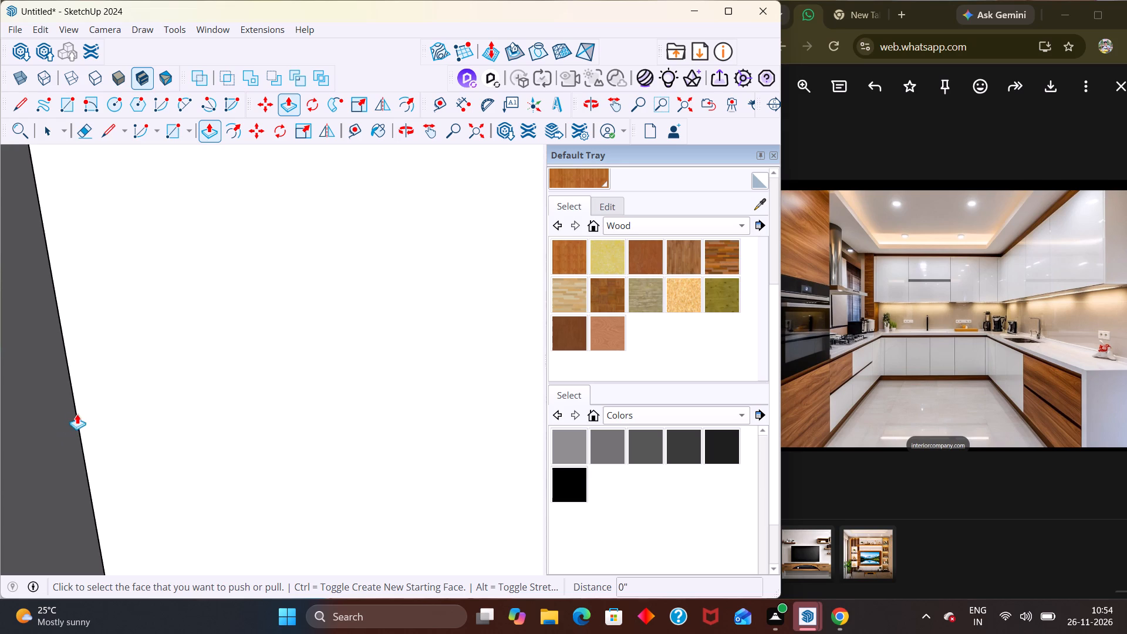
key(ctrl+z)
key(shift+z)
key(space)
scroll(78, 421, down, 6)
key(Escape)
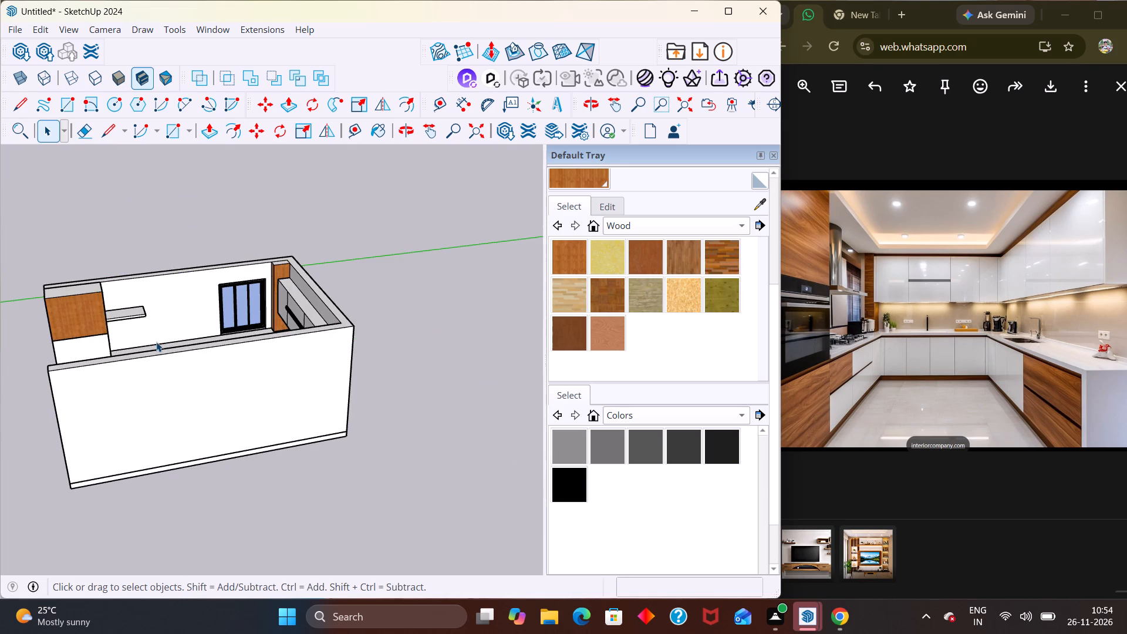
Undo the slab's extrusion, returning to the flat thin rectangle in its group on the window wall.
key(ctrl+z)
key(ctrl+z)
key(ctrl+z)
key(ctrl+z)
key(ctrl+z)
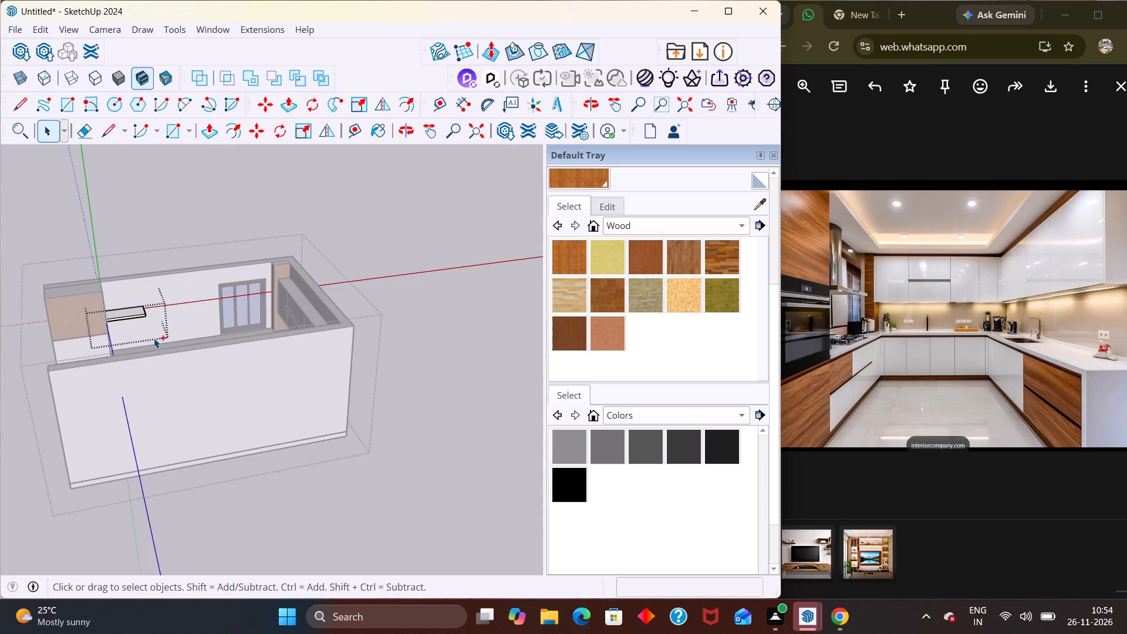
ctrl+scroll(121, 301, up, 14)
middle_drag(116, 328, 59, 339)
key(space)
scroll(59, 319, down, 1)
scroll(59, 318, up, 7)
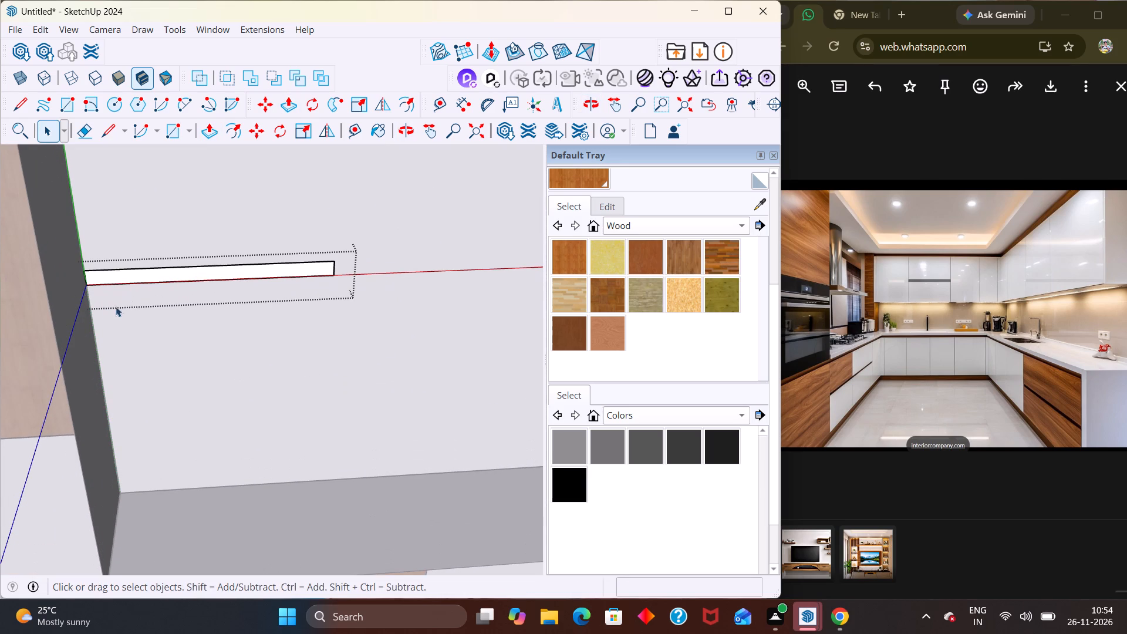
Split the thin rectangle with a short vertical line near the tall cabinet and erase the end piece, leaving a gap beside the cabinet.
click(125, 295)
key(l)
scroll(116, 282, up, 3)
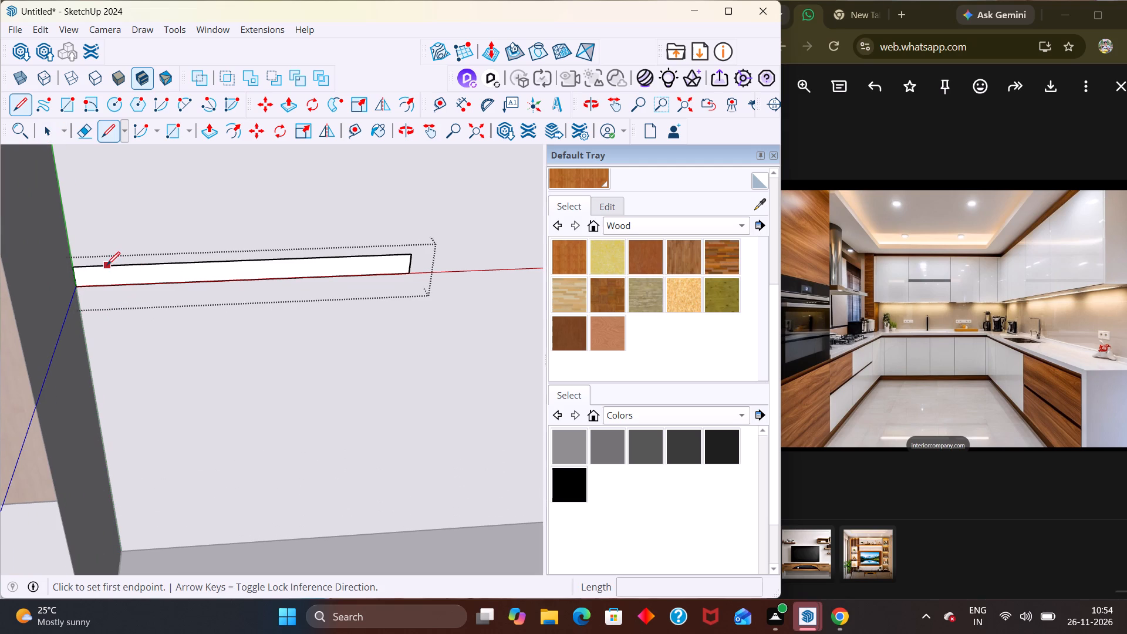
click(107, 265)
click(107, 288)
key(space)
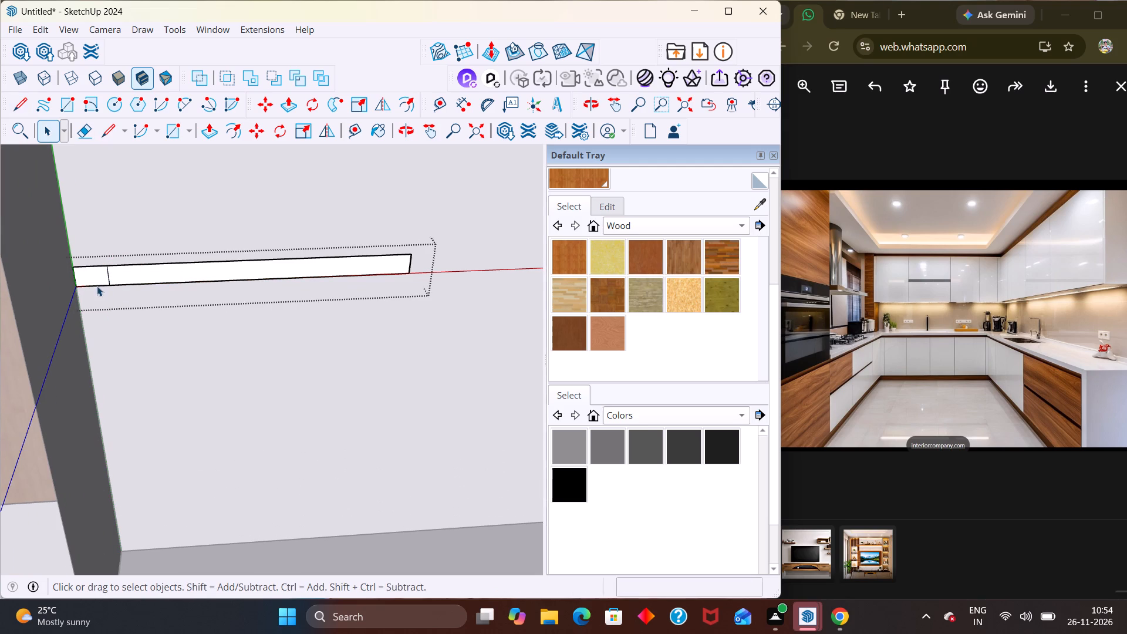
click(91, 275)
key(Delete)
key(ctrl+z)
key(e)
drag(94, 259, 87, 318)
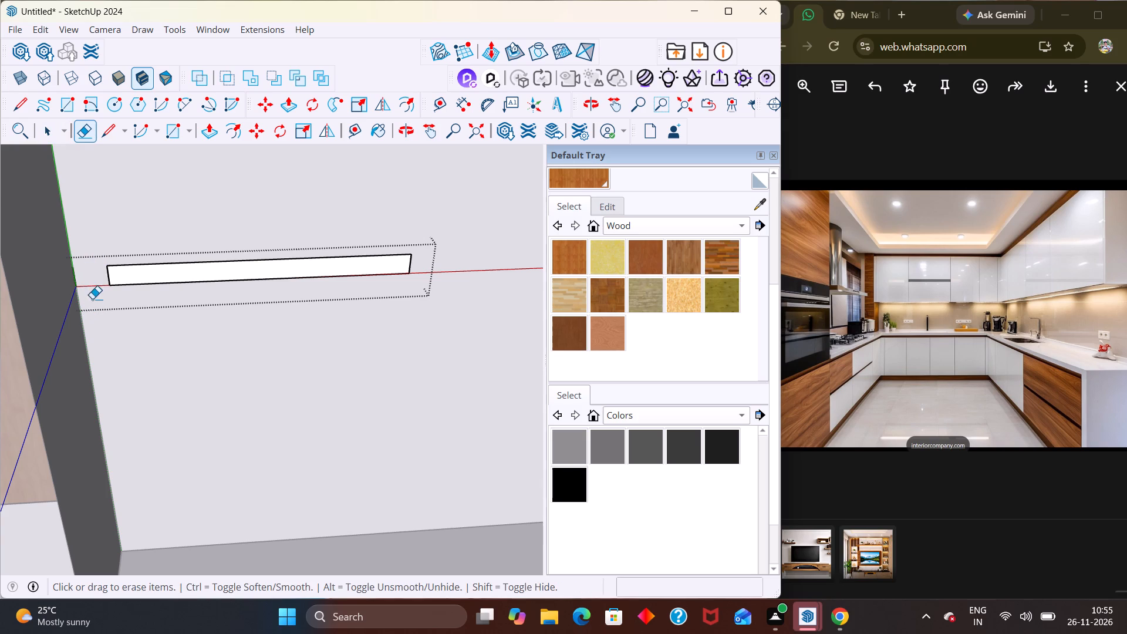
key(space)
Pull the shortened rectangle out from the window wall about 1' 7 15/16" to form the slab.
text(P)
click(151, 265)
scroll(166, 288, down, 4)
middle_drag(122, 316, 30, 382)
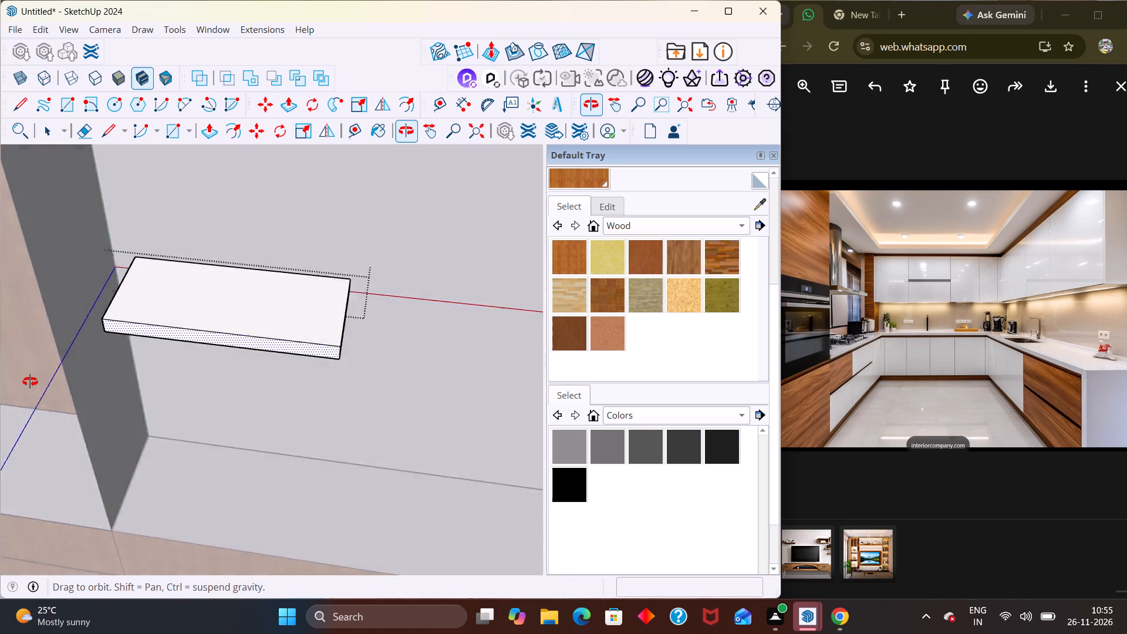
middle_drag(30, 382, 2, 414)
click(102, 329)
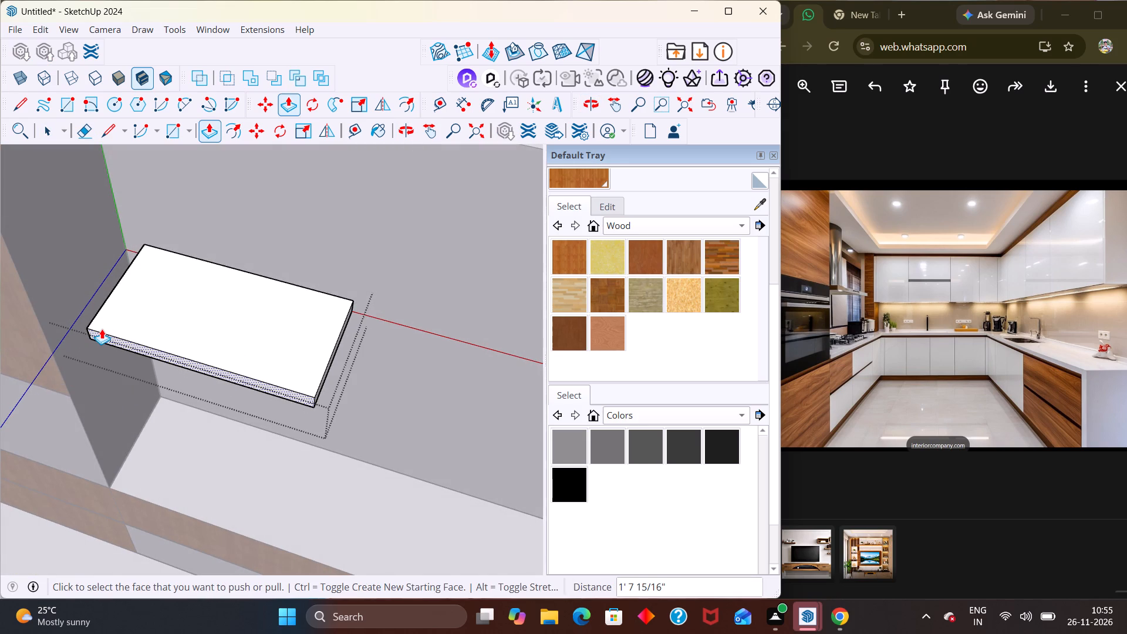
Draw a rounding arc across each of the two front corners on the slab's top face.
key(a)
scroll(136, 323, up, 7)
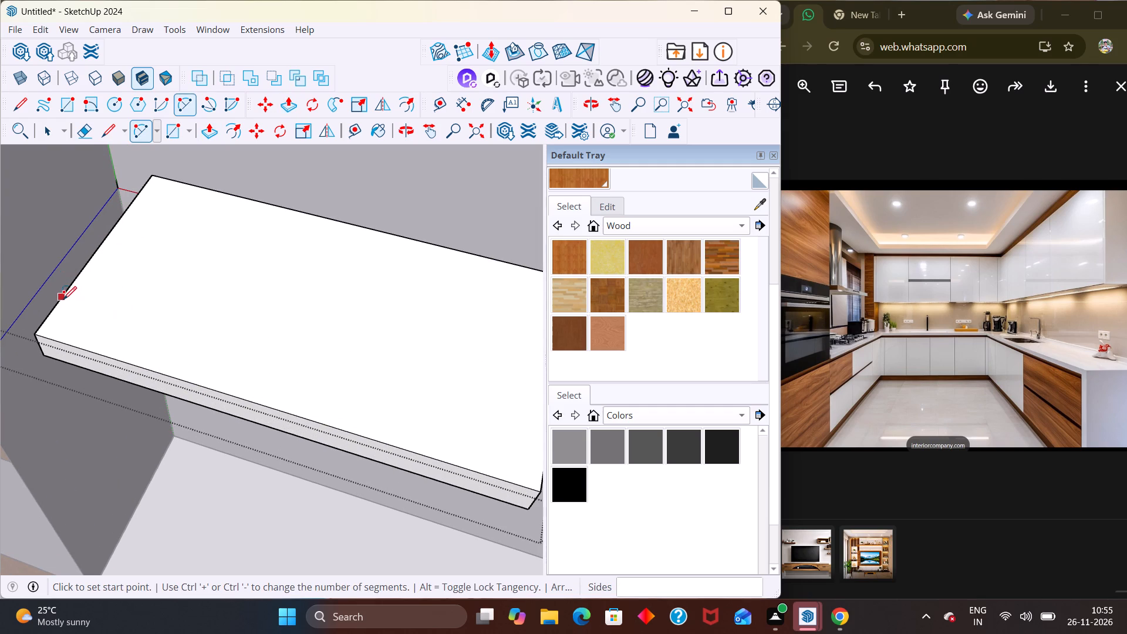
click(63, 299)
click(96, 351)
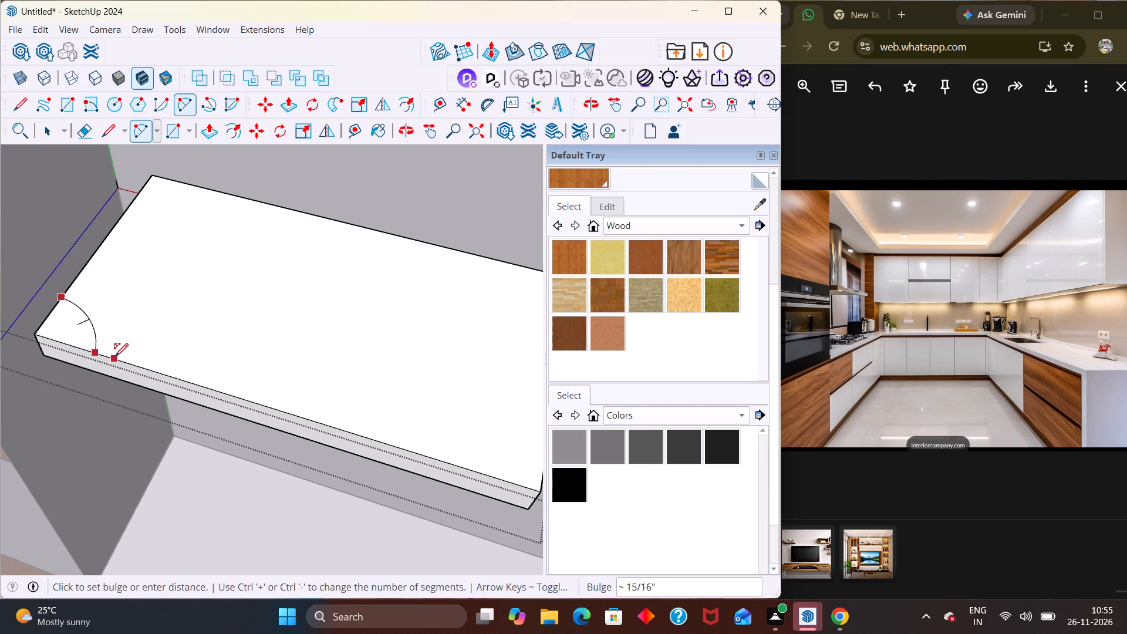
click(58, 327)
scroll(120, 337, down, 4)
scroll(407, 433, up, 3)
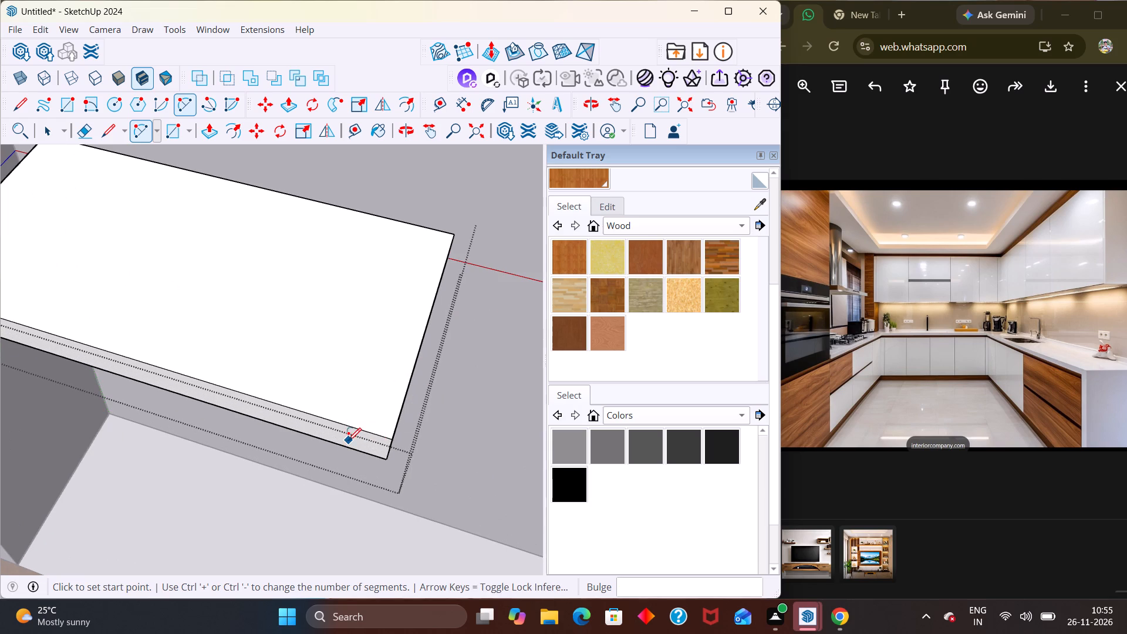
click(346, 425)
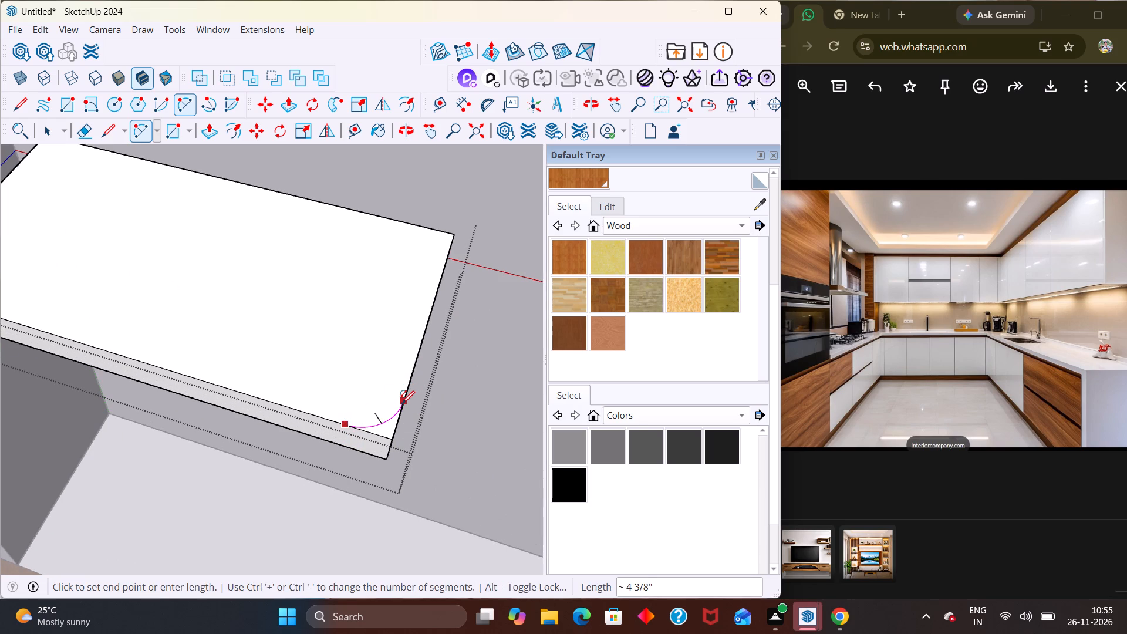
click(401, 404)
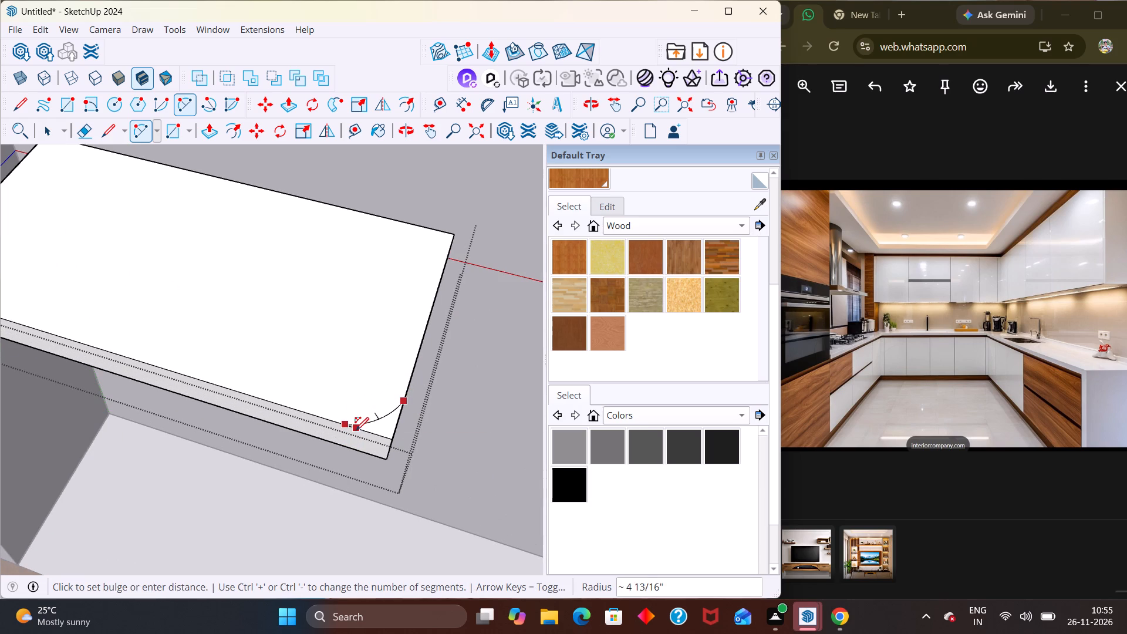
click(356, 430)
Push both front corner pieces outside the arcs through the slab's 2 5/8" thickness to round the corners, and close the slab's group.
key(p)
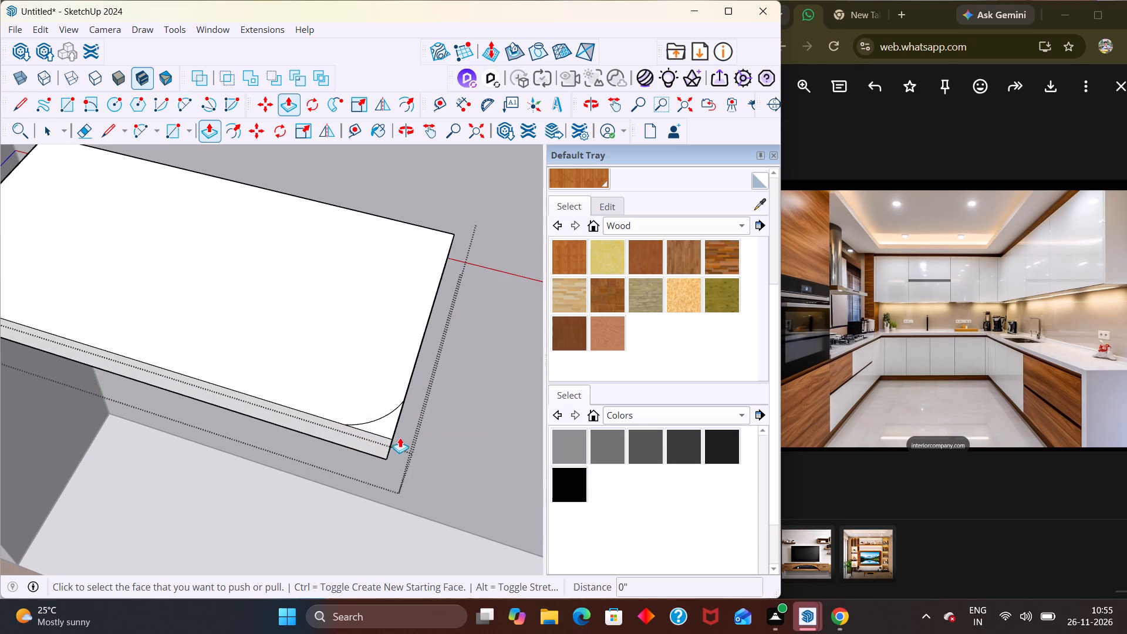
click(388, 429)
click(379, 459)
scroll(389, 458, down, 2)
scroll(414, 456, up, 1)
scroll(430, 455, down, 3)
scroll(97, 339, up, 5)
click(162, 365)
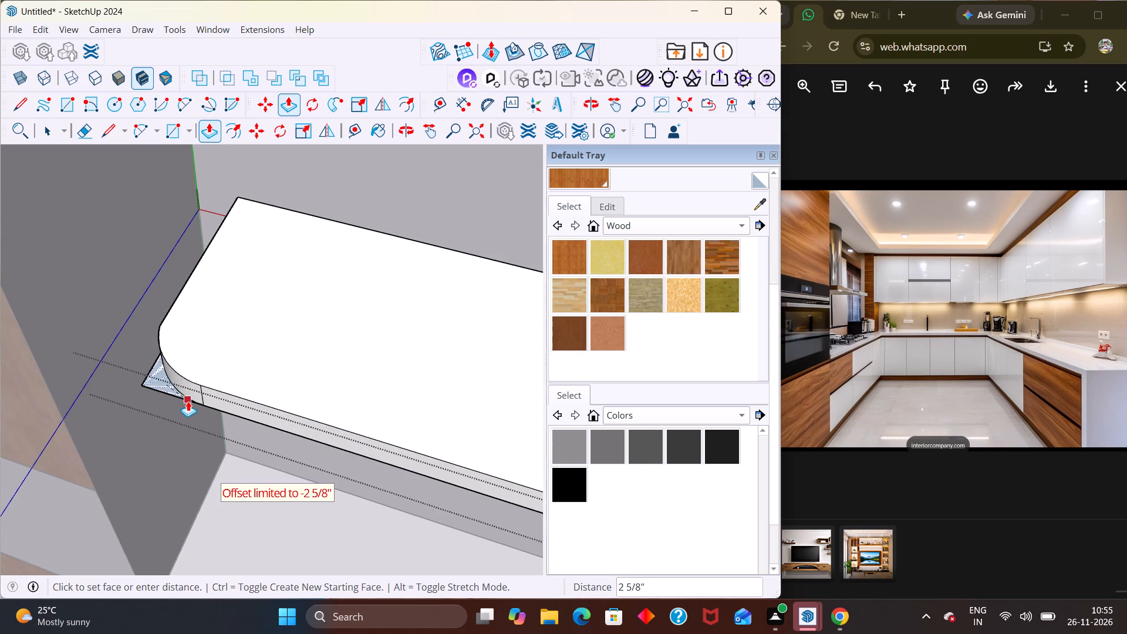
click(188, 401)
scroll(204, 366, down, 14)
scroll(270, 352, up, 2)
key(space)
scroll(282, 353, down, 3)
scroll(326, 331, up, 1)
scroll(326, 332, down, 2)
click(389, 202)
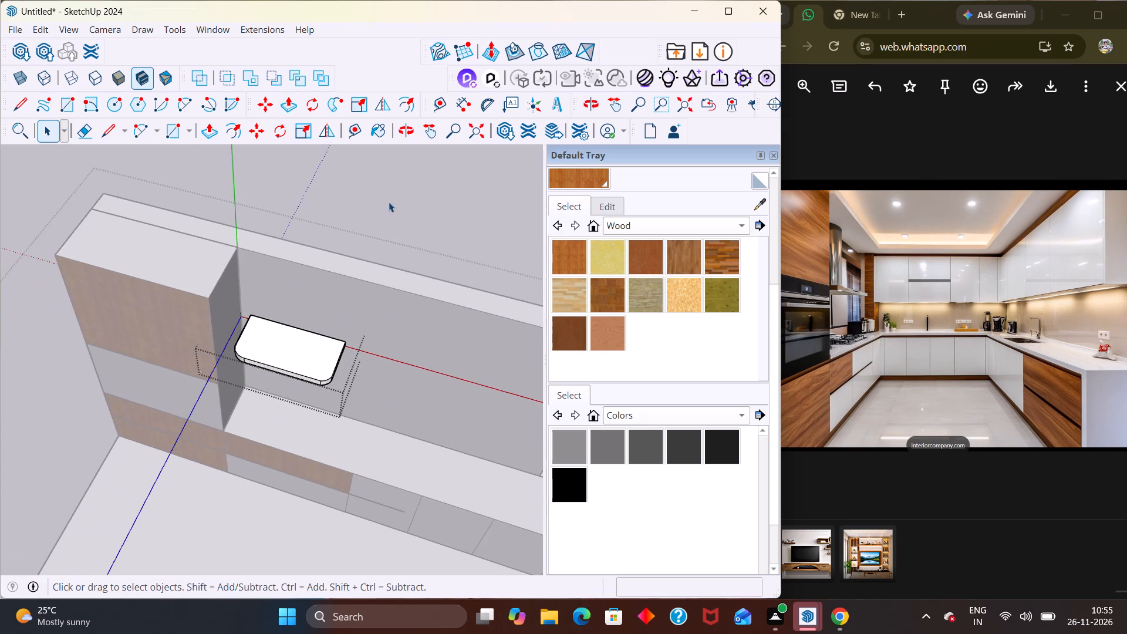
Reopen the slab's group for editing at the rounded front corner beside the tall cabinet.
middle_drag(248, 369, 410, 274)
scroll(338, 313, up, 7)
click(301, 265)
click(302, 269)
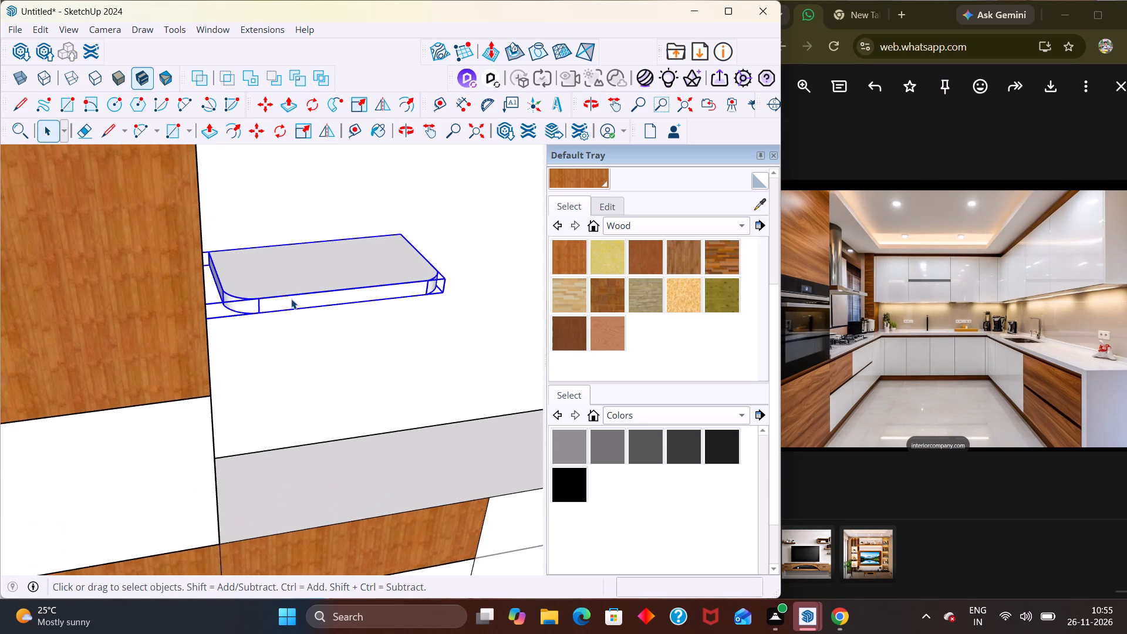
scroll(279, 308, up, 6)
double_click(262, 280)
scroll(263, 290, up, 3)
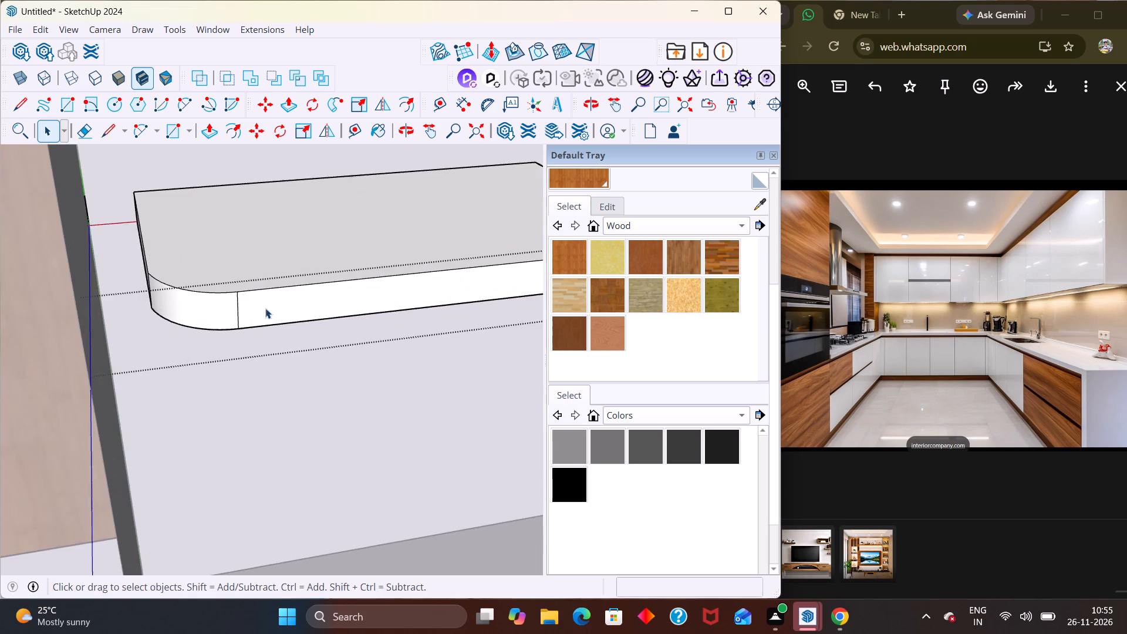
middle_drag(271, 328, 254, 370)
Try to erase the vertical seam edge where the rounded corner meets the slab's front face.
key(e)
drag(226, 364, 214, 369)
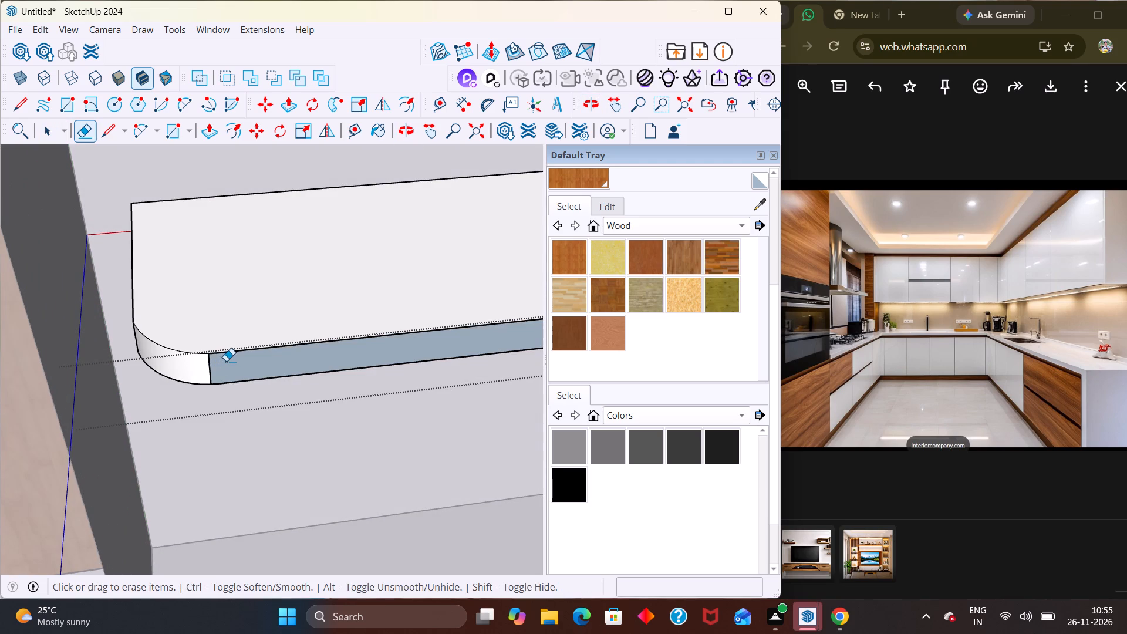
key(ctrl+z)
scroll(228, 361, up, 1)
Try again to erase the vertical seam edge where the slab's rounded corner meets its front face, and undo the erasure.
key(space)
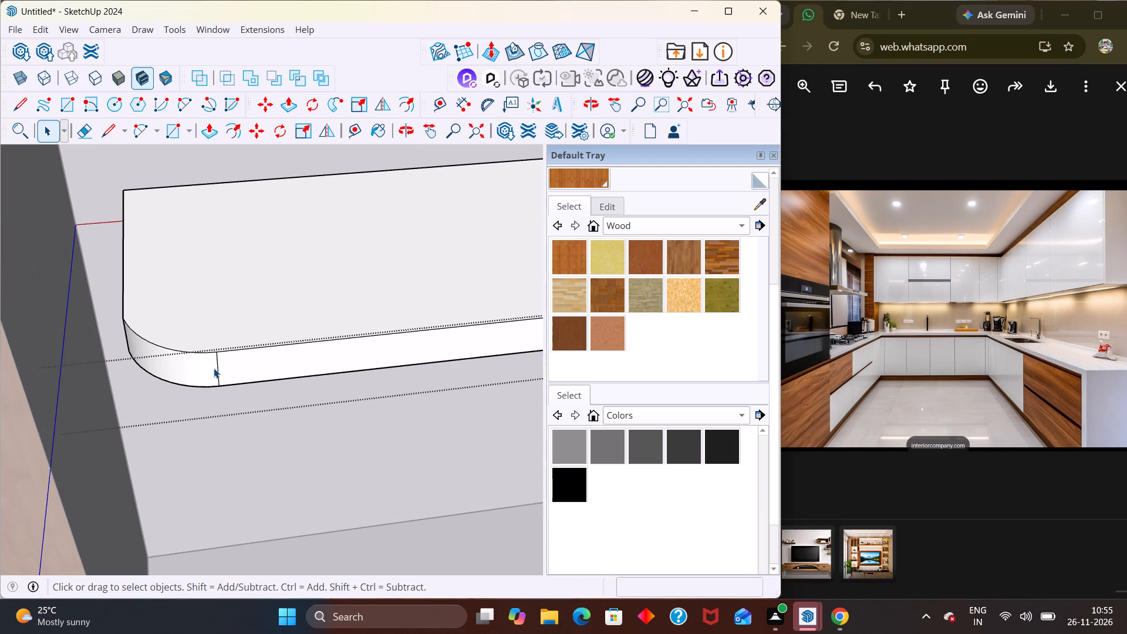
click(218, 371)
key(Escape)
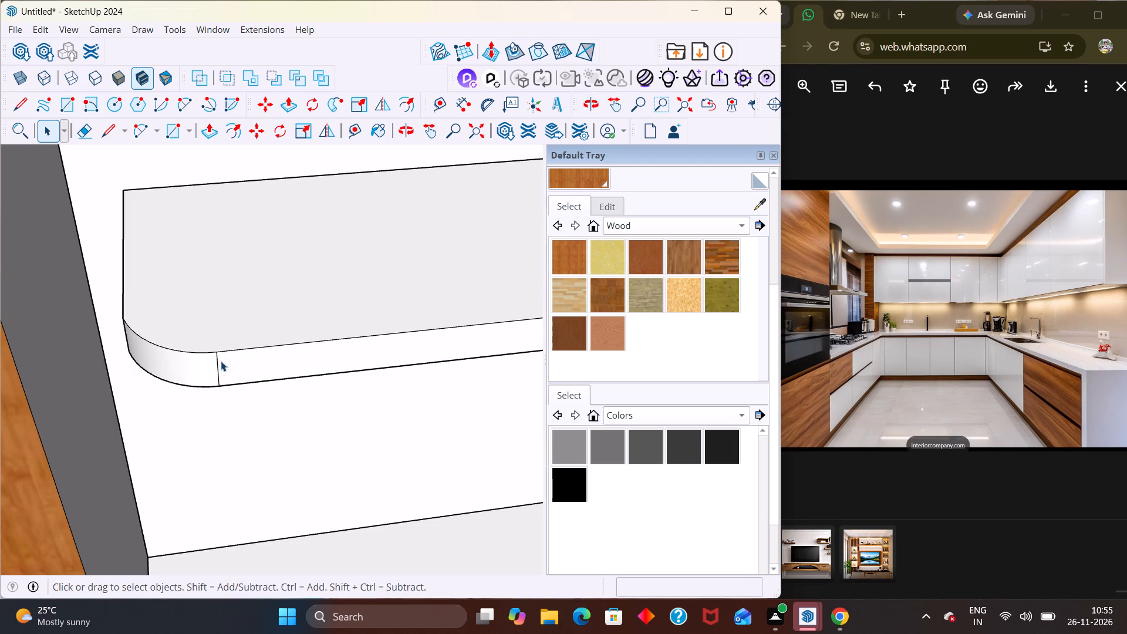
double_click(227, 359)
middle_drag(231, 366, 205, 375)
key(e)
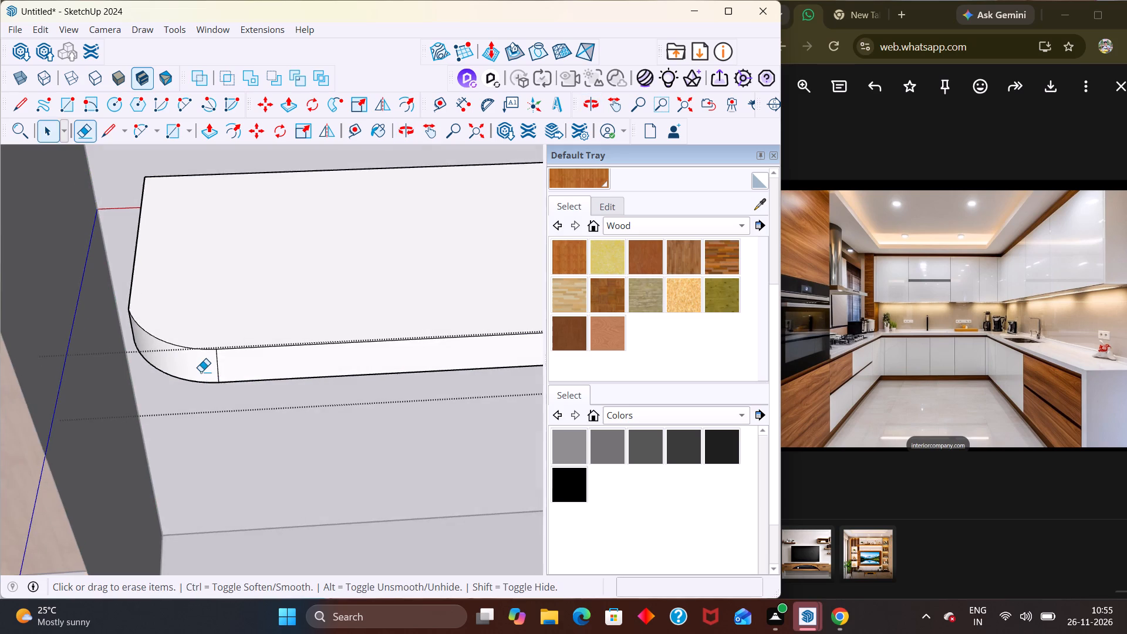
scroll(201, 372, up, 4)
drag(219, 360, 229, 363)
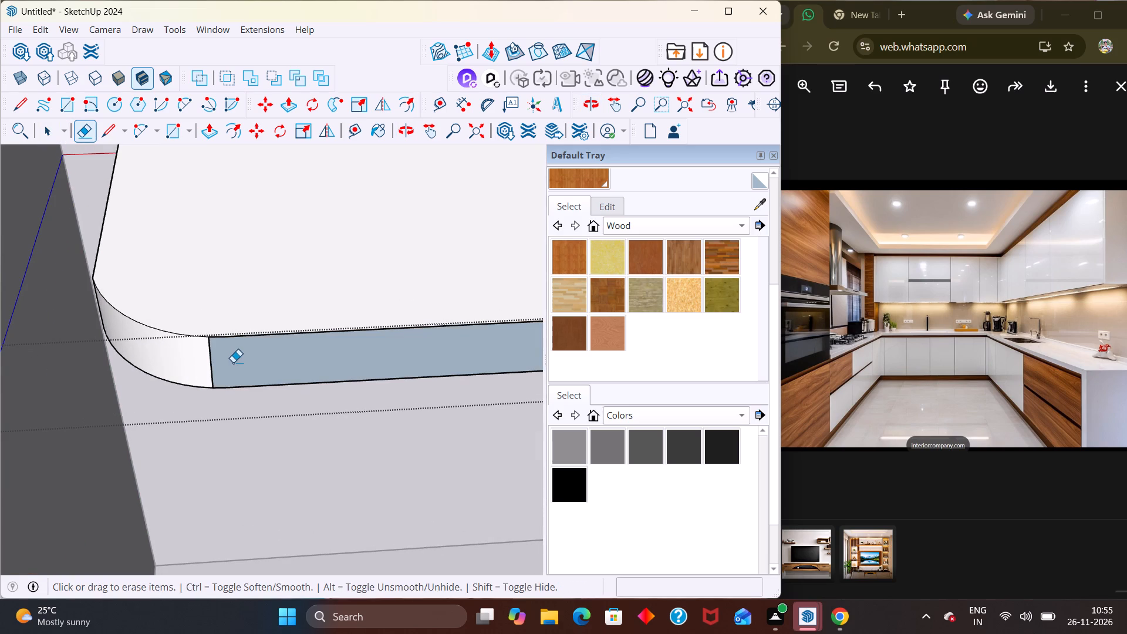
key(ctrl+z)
Close the slab's group and return to the whole kitchen model.
scroll(233, 363, up, 3)
scroll(207, 379, down, 5)
scroll(205, 379, up, 1)
scroll(205, 379, down, 13)
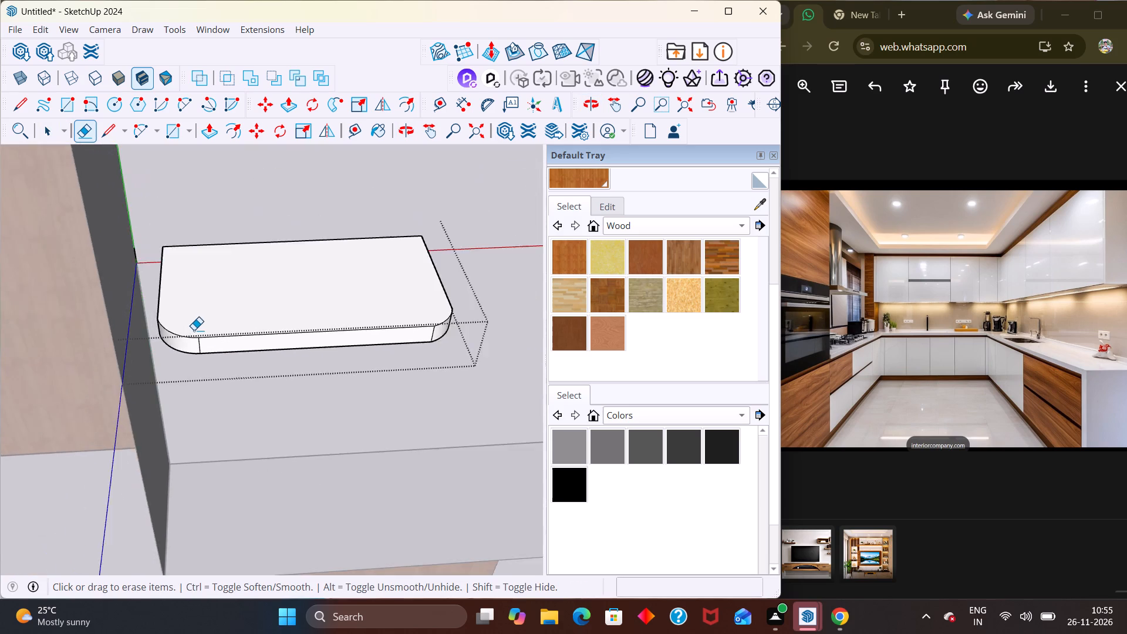
scroll(194, 330, down, 4)
scroll(363, 300, up, 4)
key(space)
scroll(361, 302, down, 15)
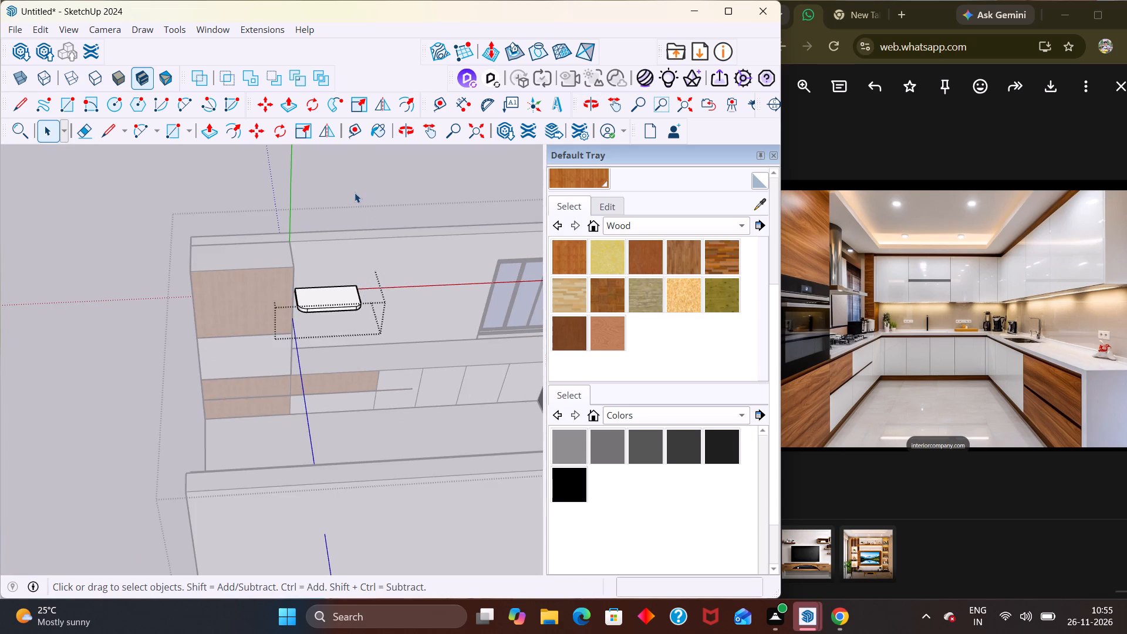
click(354, 192)
Examine the rounded slab on the window wall beside the tall cabinet from several angles, comparing it with the reference photo.
middle_drag(350, 281, 256, 278)
scroll(392, 333, up, 3)
middle_drag(291, 378, 260, 418)
scroll(271, 248, up, 1)
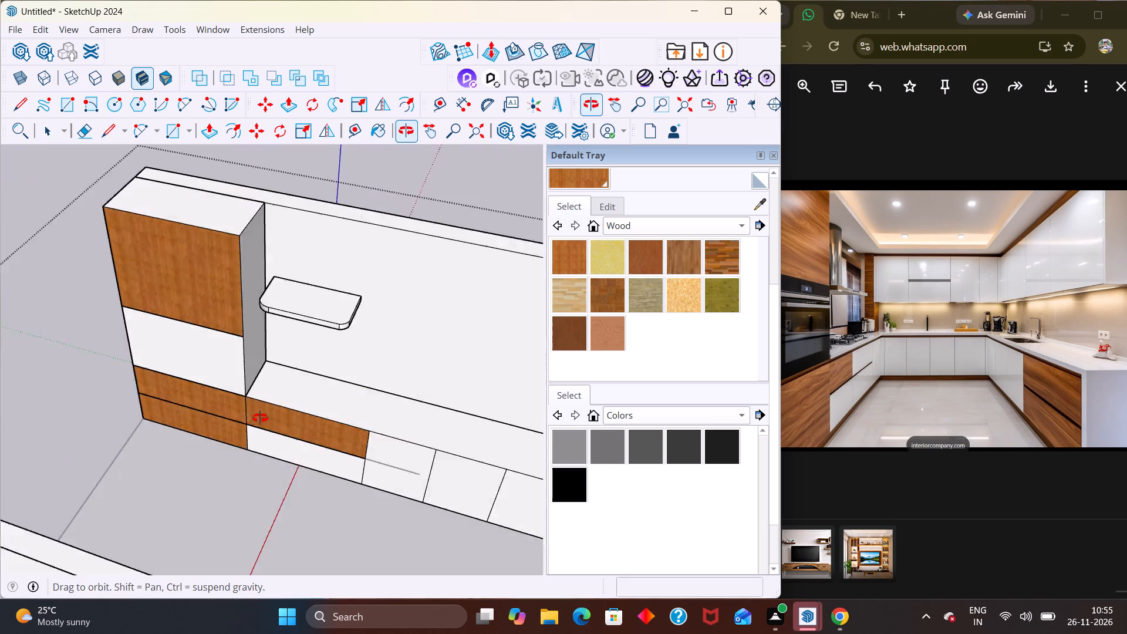
middle_drag(260, 418, 258, 427)
scroll(257, 412, down, 5)
scroll(288, 282, up, 8)
middle_drag(287, 448, 374, 399)
scroll(374, 399, up, 1)
scroll(330, 419, up, 2)
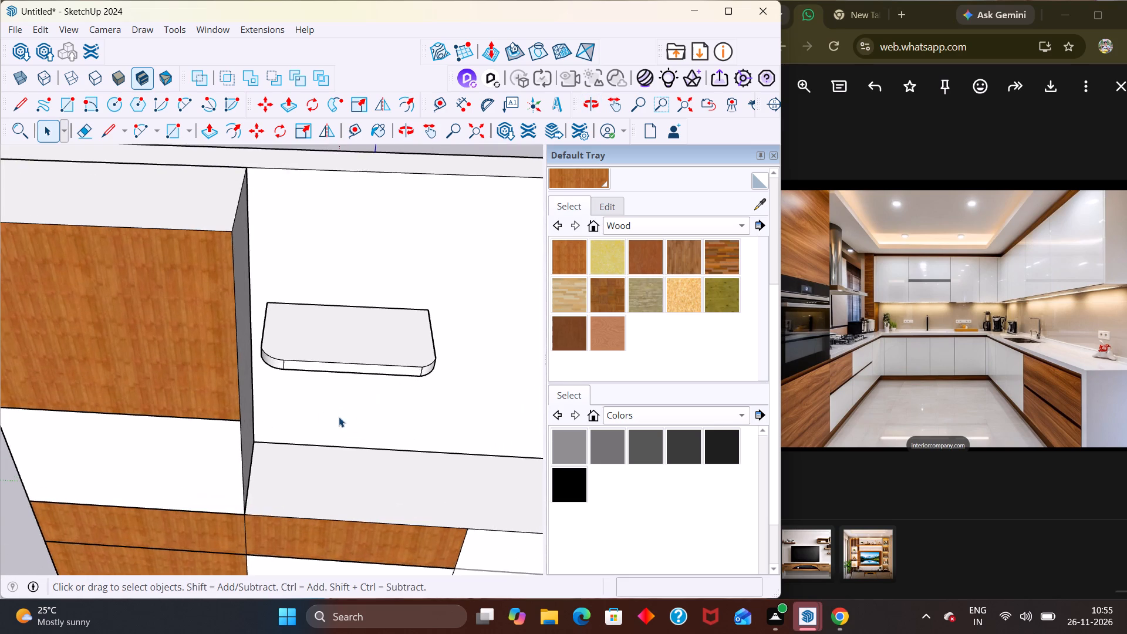
middle_drag(387, 406, 306, 390)
scroll(314, 387, up, 1)
scroll(400, 356, up, 3)
scroll(325, 373, up, 3)
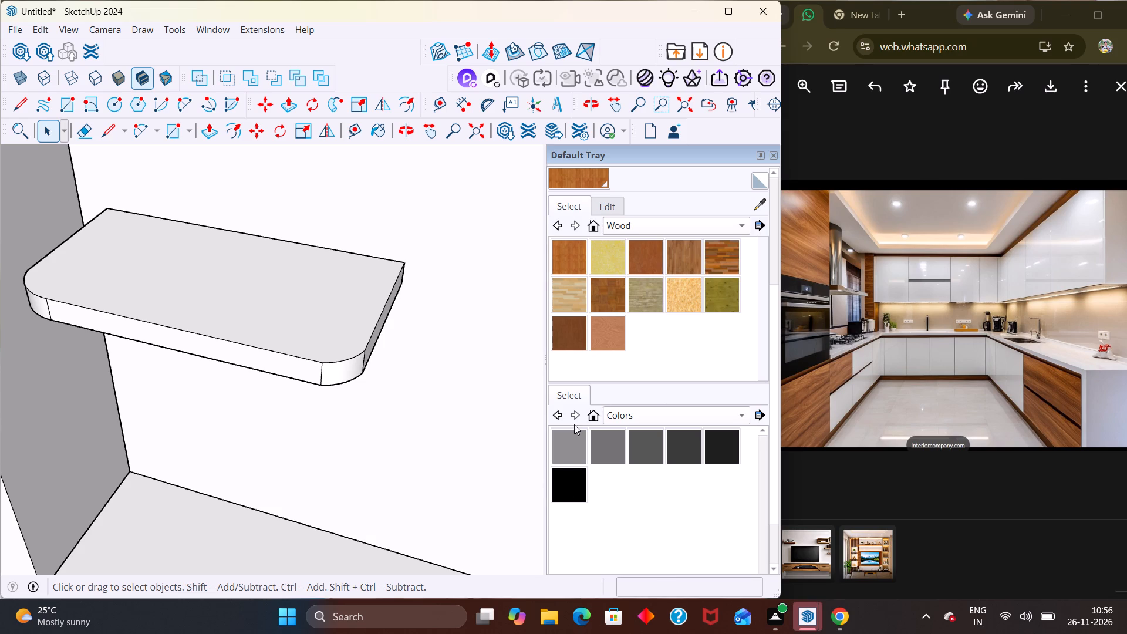
scroll(424, 314, down, 3)
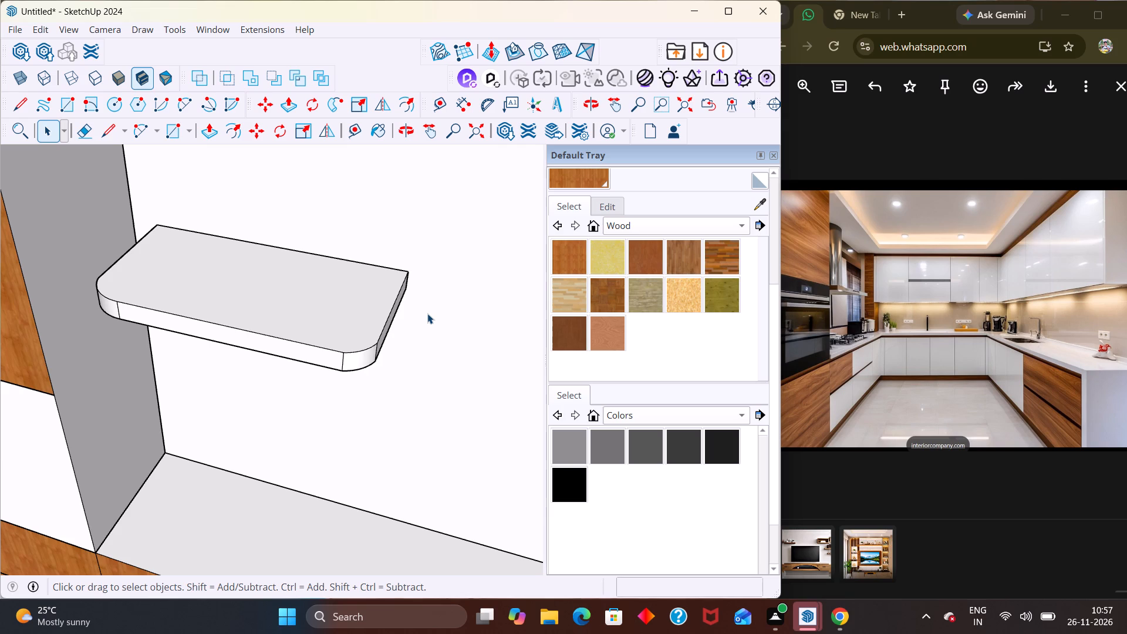
scroll(343, 331, down, 2)
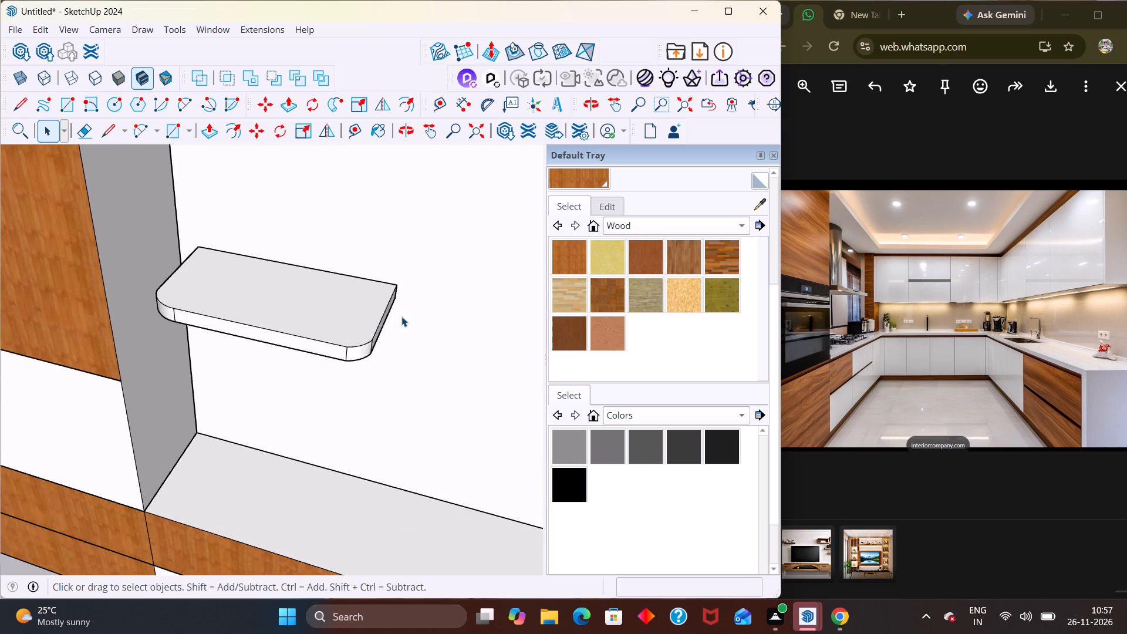
scroll(401, 316, down, 16)
click(143, 265)
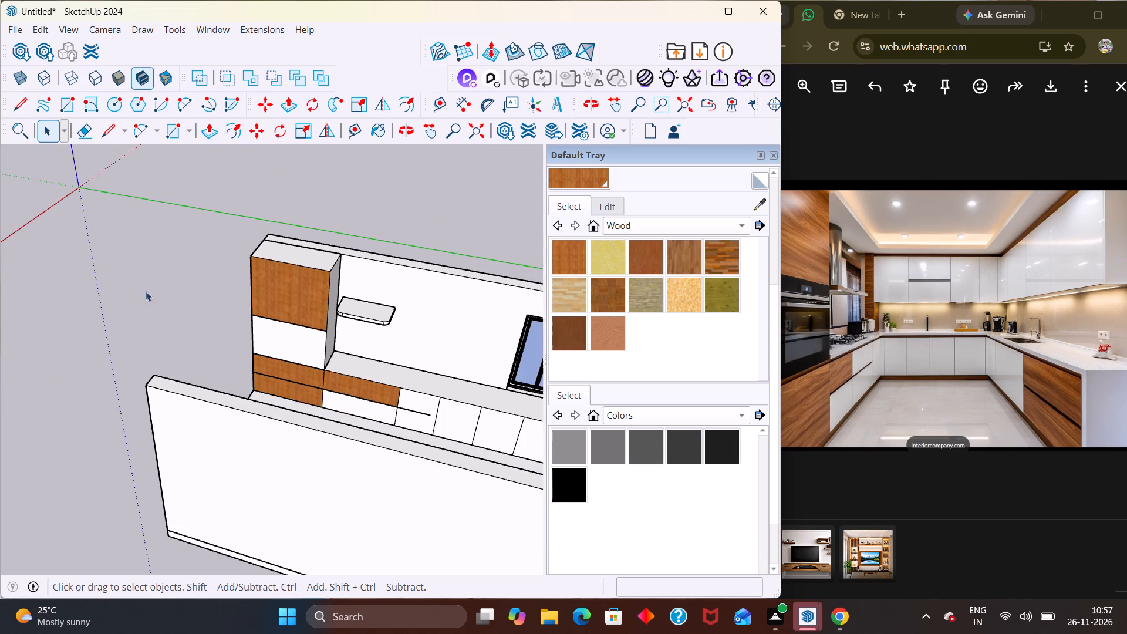
middle_drag(285, 323, 362, 291)
scroll(362, 291, up, 3)
scroll(324, 338, down, 9)
middle_drag(327, 346, 407, 348)
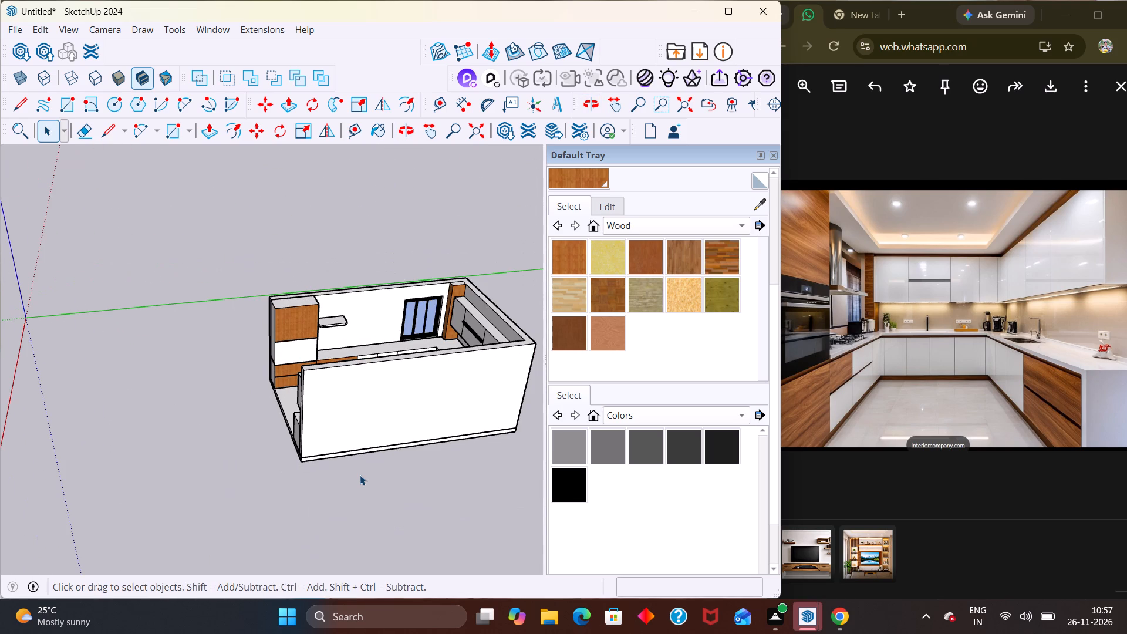
click(360, 475)
scroll(306, 414, up, 1)
scroll(357, 313, up, 3)
scroll(298, 250, down, 1)
scroll(298, 250, up, 1)
scroll(298, 250, down, 1)
scroll(298, 250, up, 6)
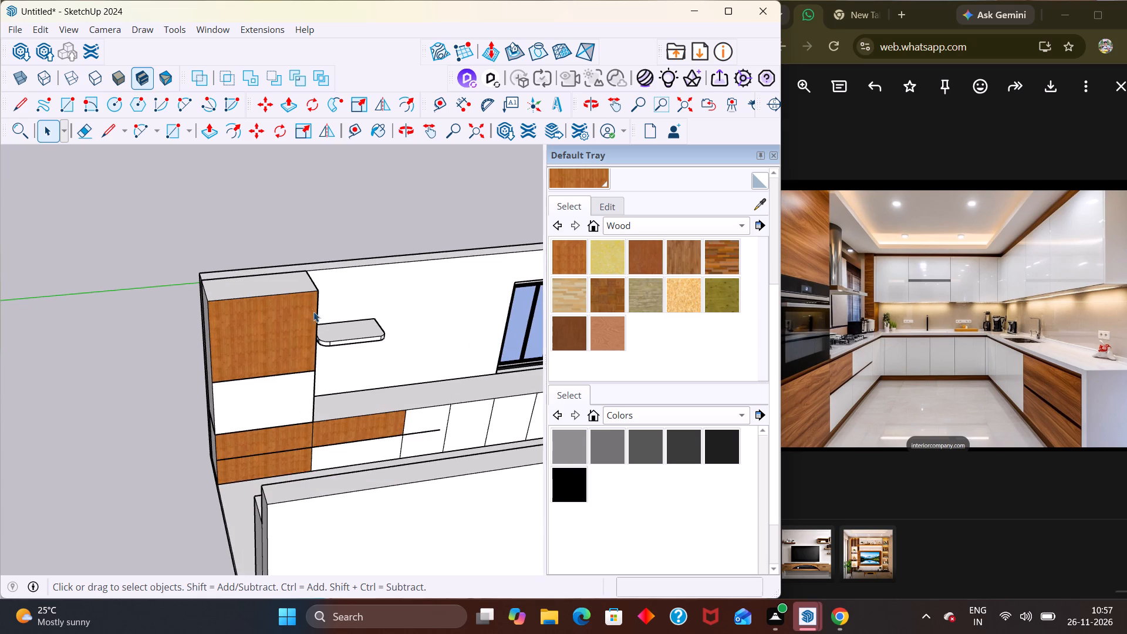
middle_drag(332, 329, 237, 342)
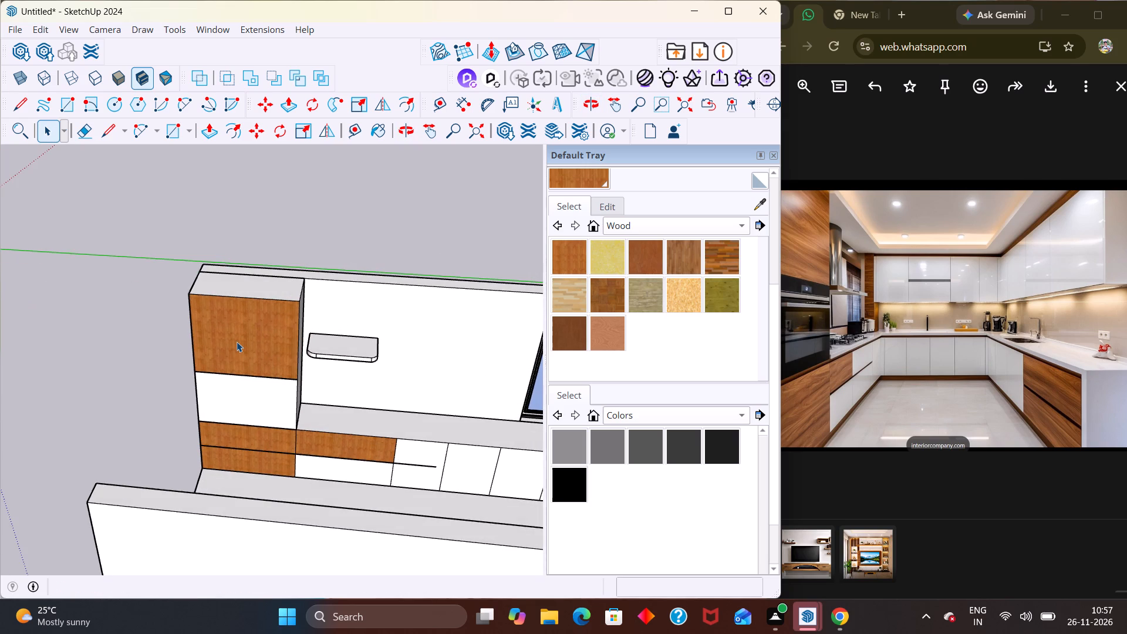
scroll(244, 338, down, 3)
scroll(398, 337, up, 4)
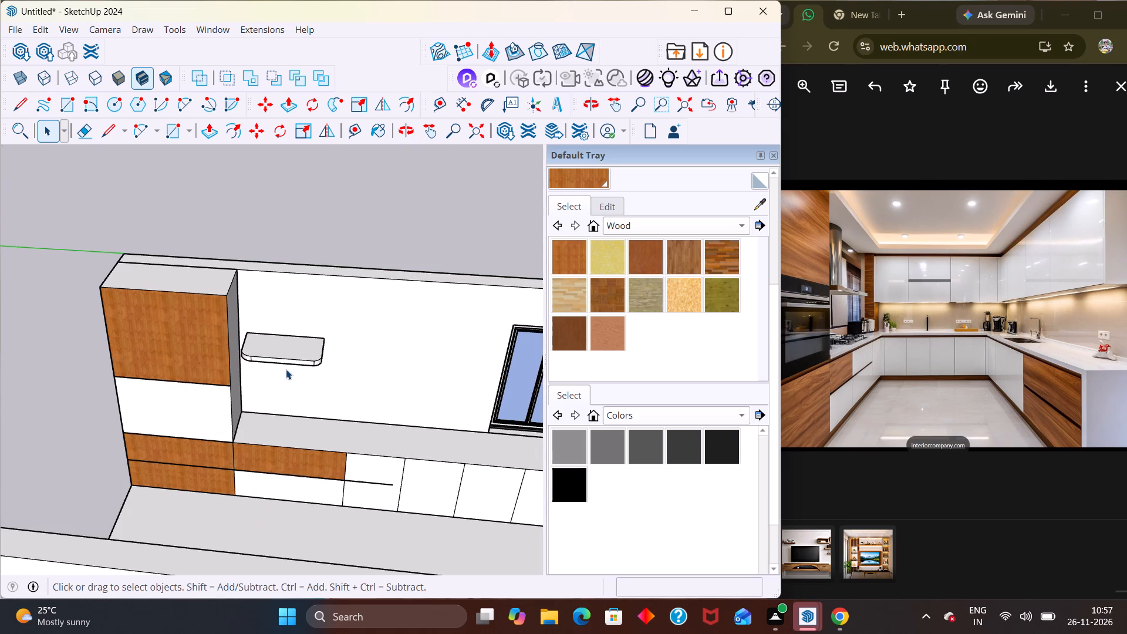
scroll(182, 327, up, 4)
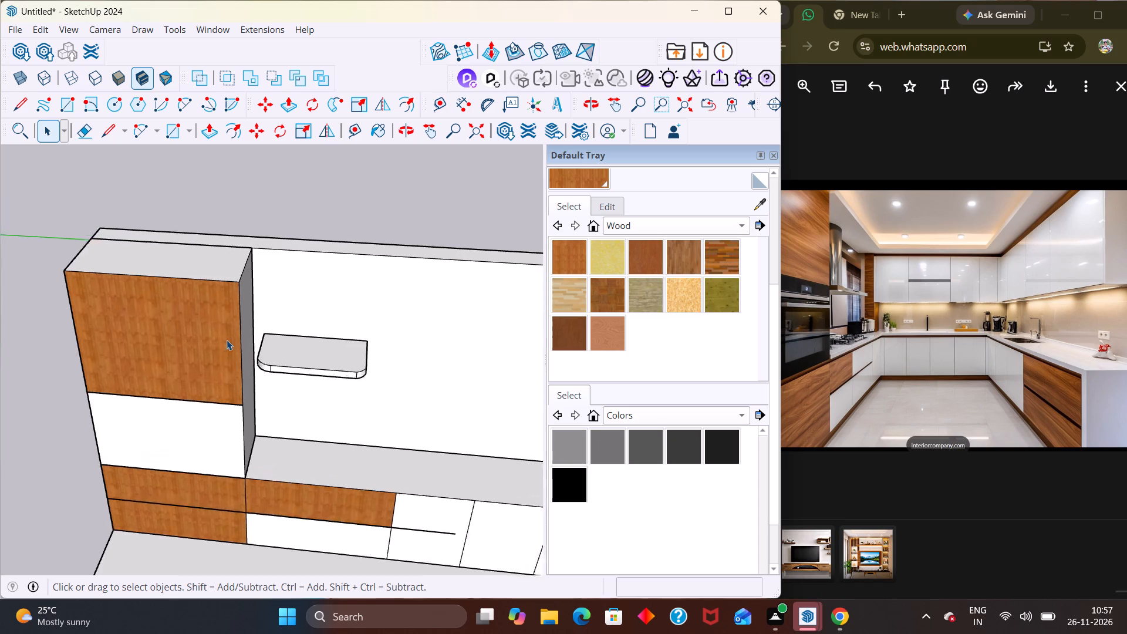
scroll(227, 340, up, 6)
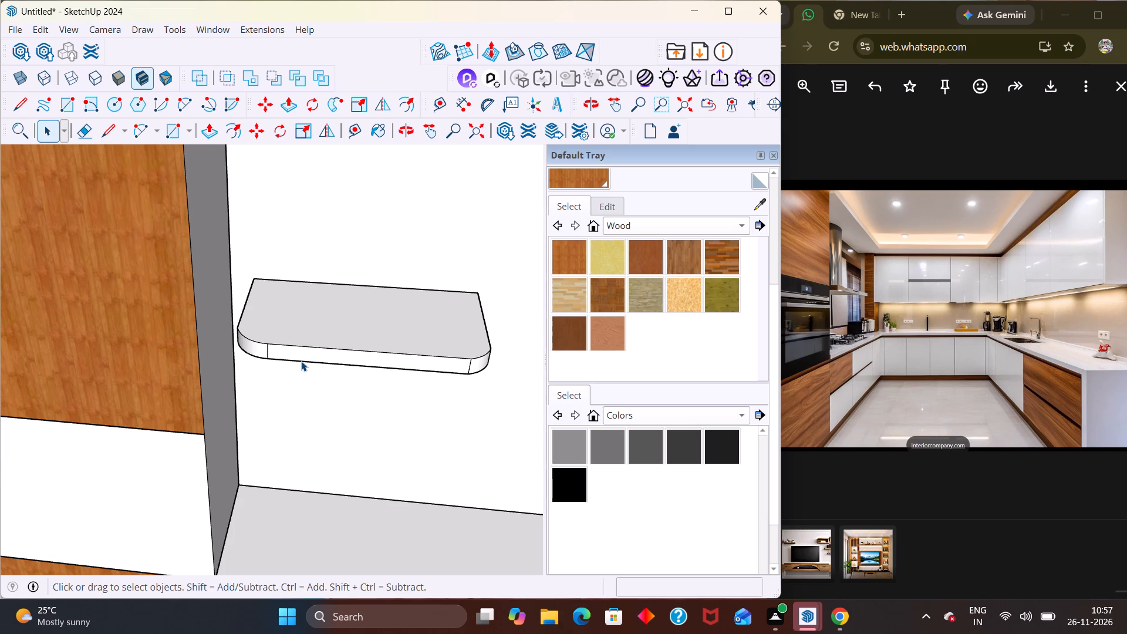
scroll(366, 365, down, 3)
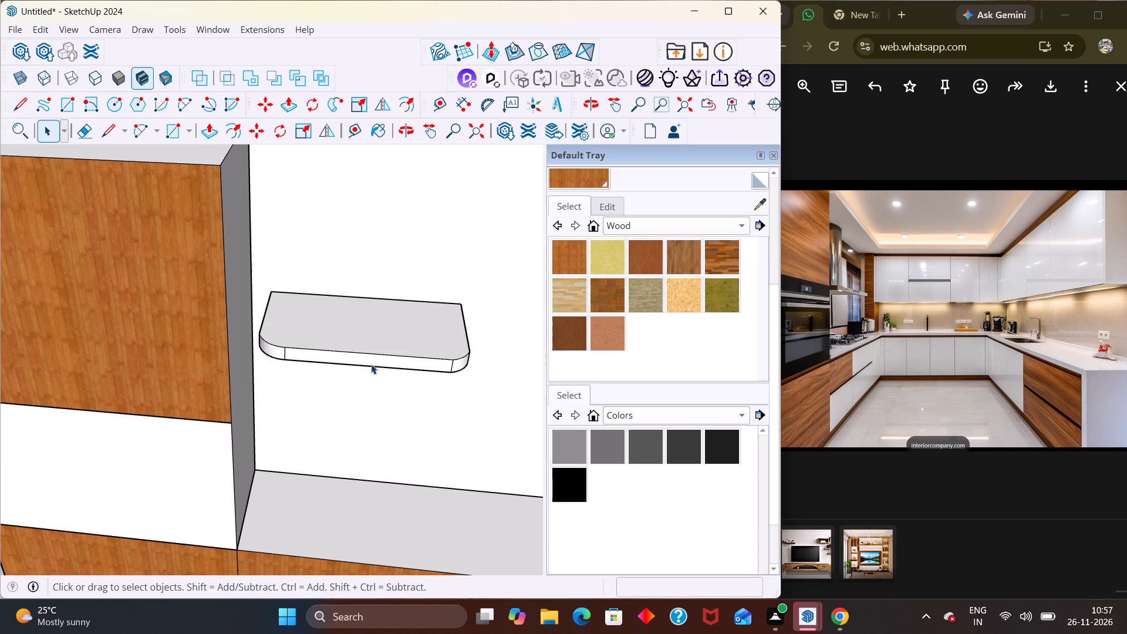
scroll(412, 345, down, 9)
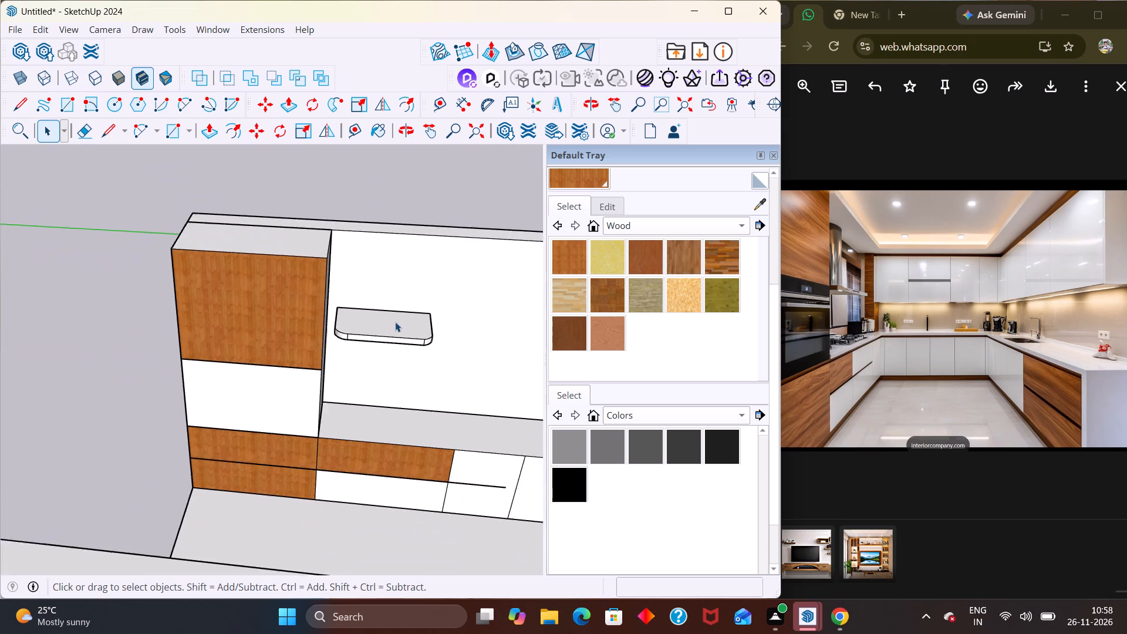
Look over the whole kitchen from several sides, comparing the cabinets, window wall and end wall with the reference photo.
middle_drag(384, 301, 374, 227)
scroll(375, 285, down, 6)
scroll(382, 331, up, 1)
scroll(386, 350, down, 1)
middle_drag(301, 343, 458, 497)
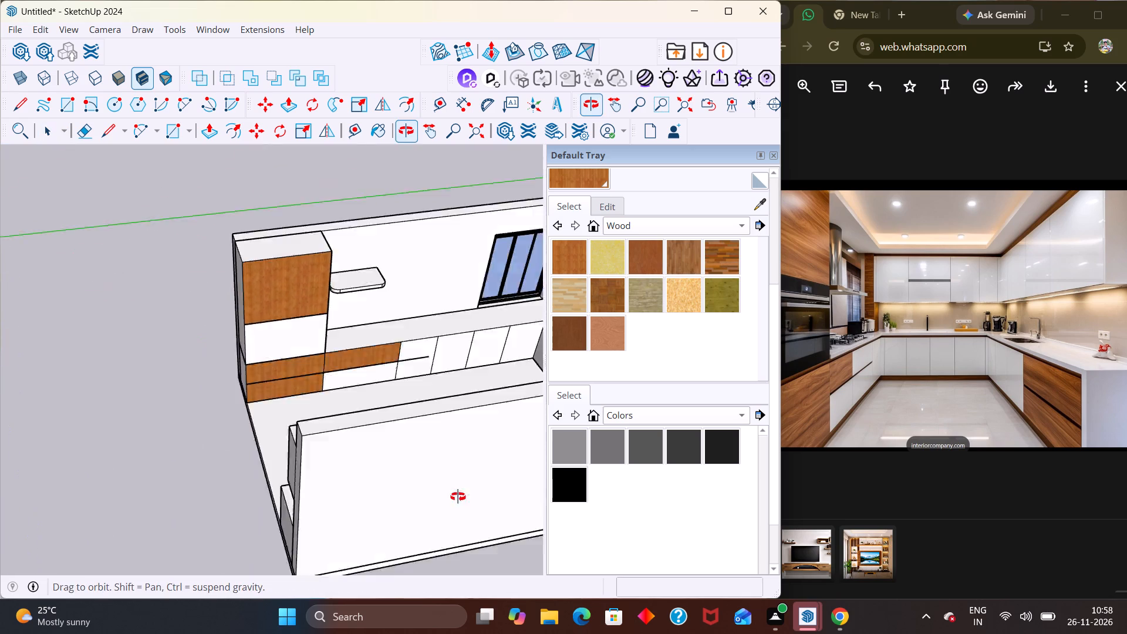
middle_drag(458, 497, 487, 502)
middle_drag(266, 363, 394, 300)
scroll(394, 300, up, 3)
scroll(393, 289, down, 3)
middle_drag(362, 308, 360, 266)
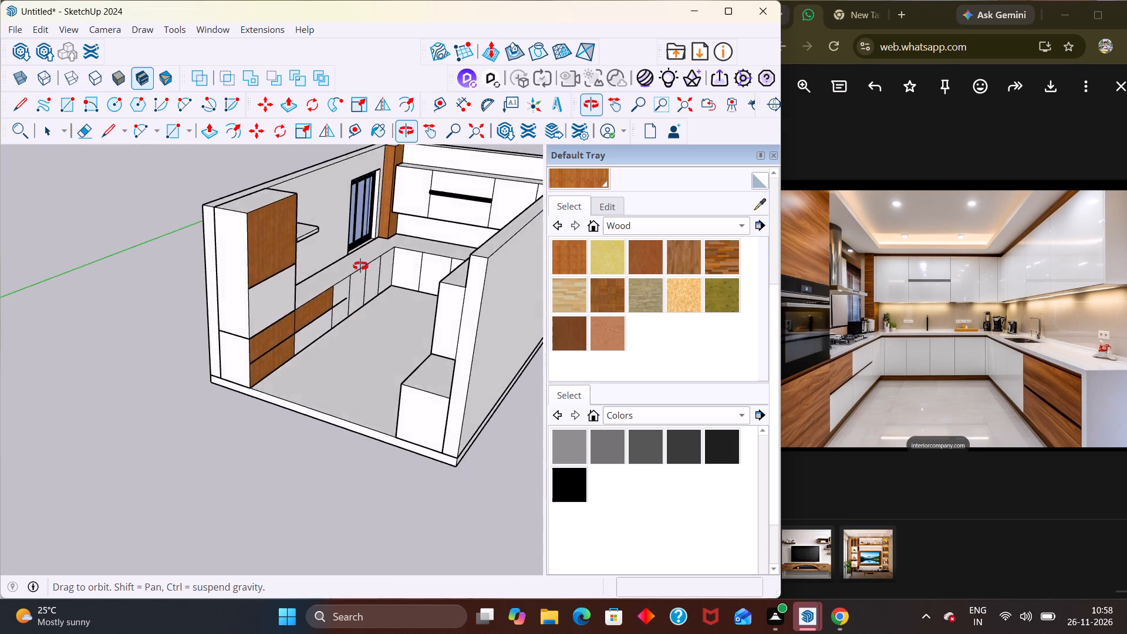
middle_drag(360, 266, 363, 319)
scroll(360, 273, up, 2)
scroll(362, 284, down, 1)
scroll(363, 292, up, 2)
scroll(362, 294, down, 2)
middle_drag(346, 326, 271, 469)
middle_drag(302, 455, 150, 428)
scroll(155, 429, up, 2)
scroll(154, 435, down, 7)
middle_drag(285, 446, 354, 394)
scroll(351, 378, down, 3)
middle_drag(279, 414, 416, 274)
scroll(416, 260, up, 1)
scroll(249, 276, up, 3)
middle_drag(262, 314, 306, 328)
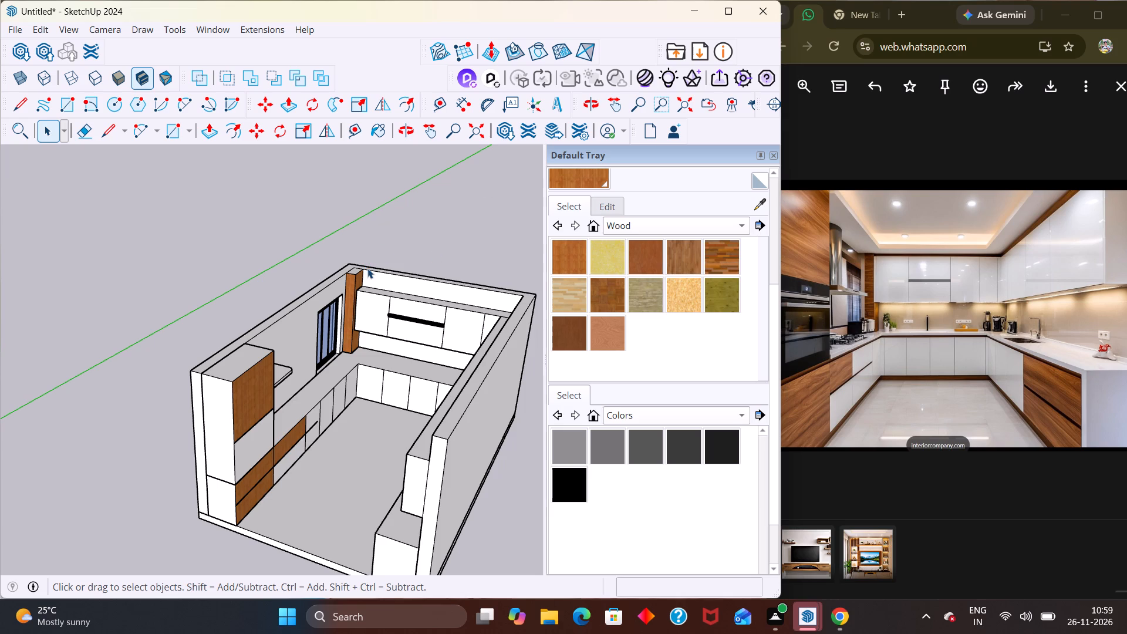
scroll(382, 348, down, 2)
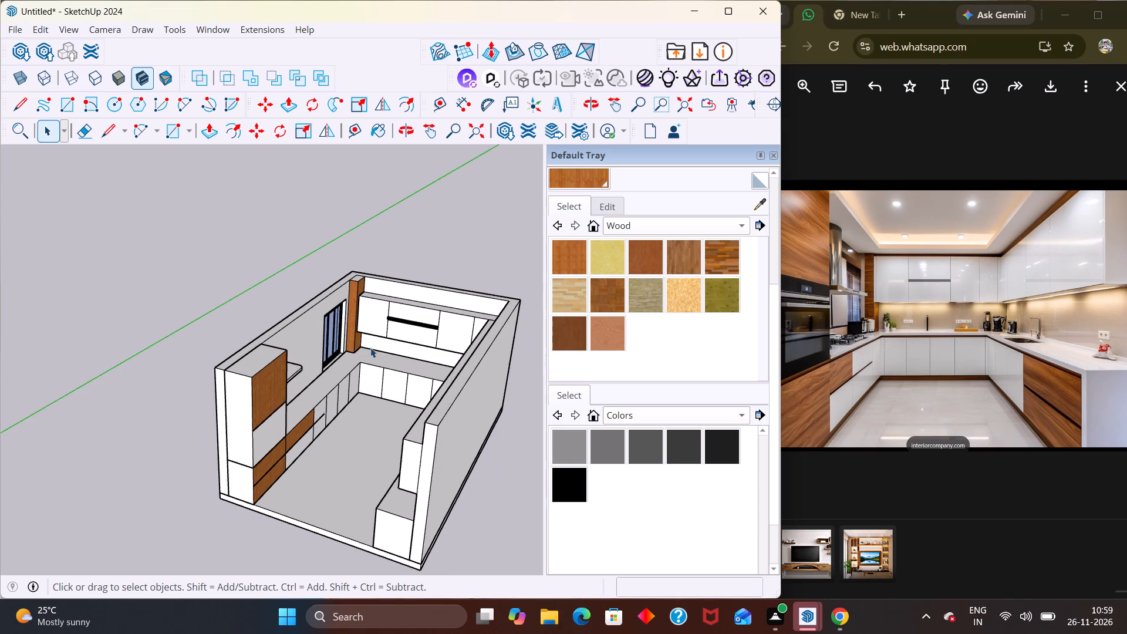
scroll(370, 348, down, 4)
middle_drag(453, 405, 525, 379)
scroll(399, 375, up, 2)
middle_drag(387, 394, 399, 336)
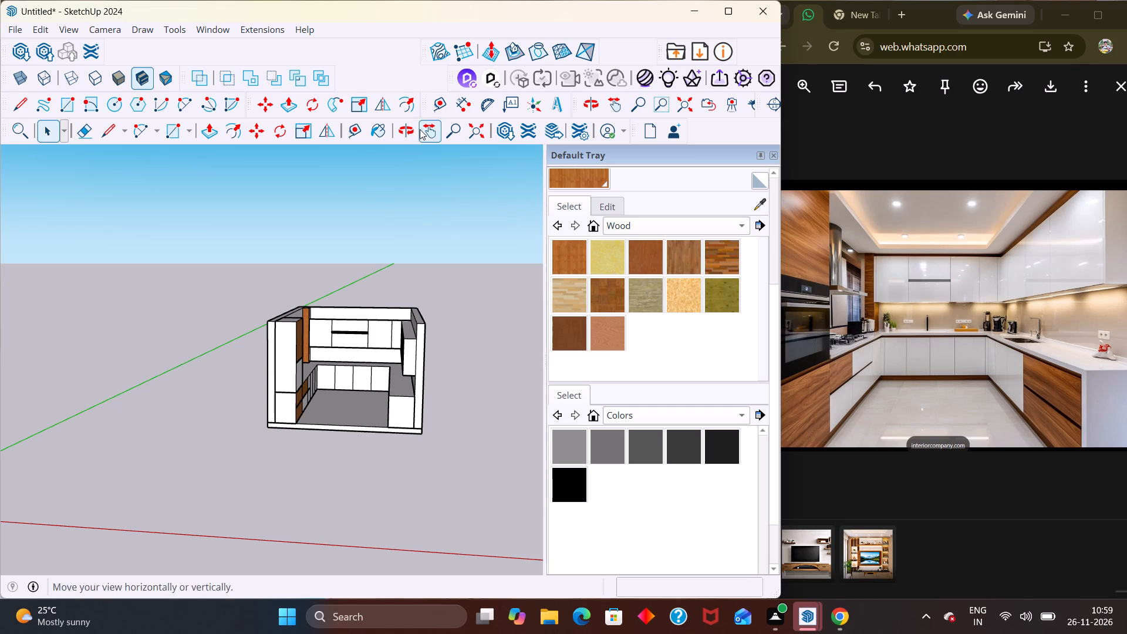
scroll(402, 156, down, 1)
middle_drag(412, 350, 267, 397)
scroll(278, 305, up, 1)
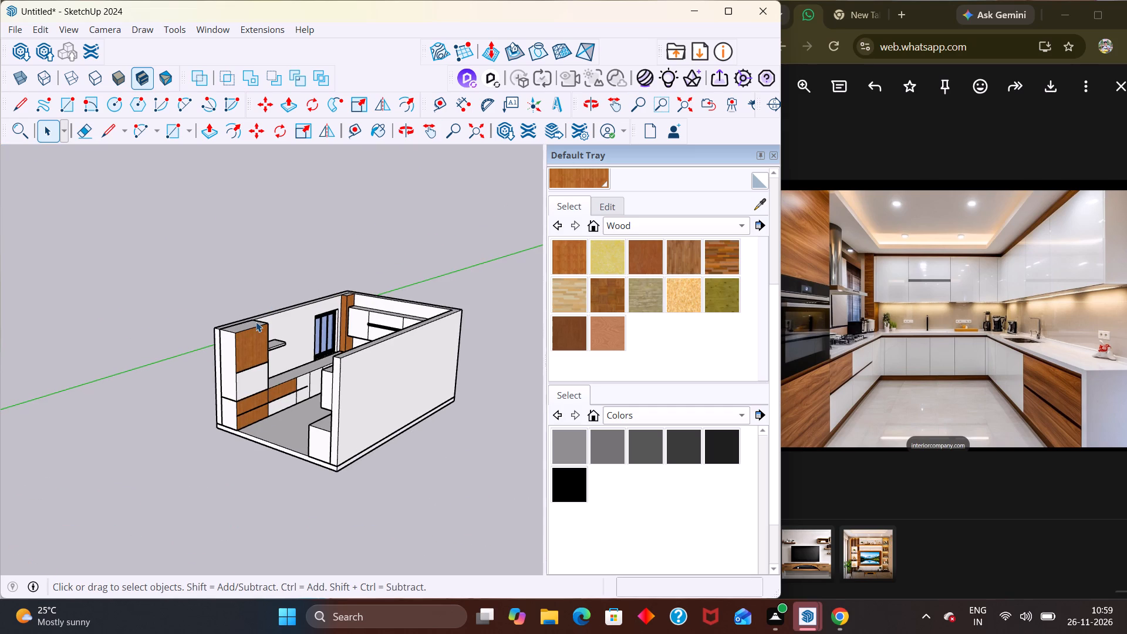
middle_drag(319, 296, 331, 349)
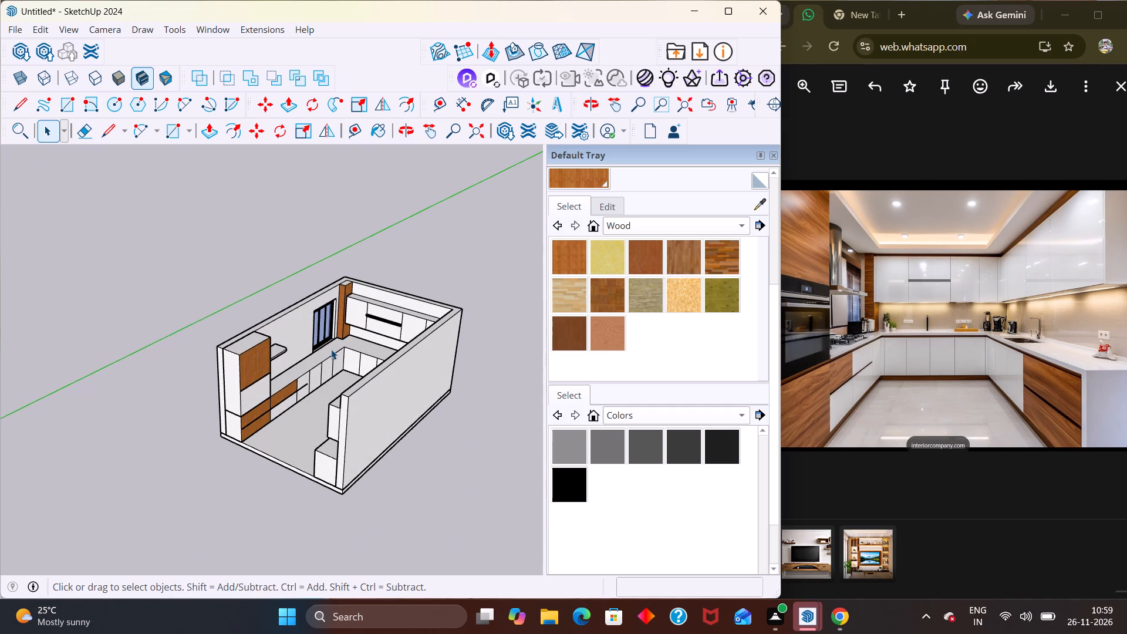
middle_drag(232, 338, 293, 323)
middle_drag(306, 352, 404, 305)
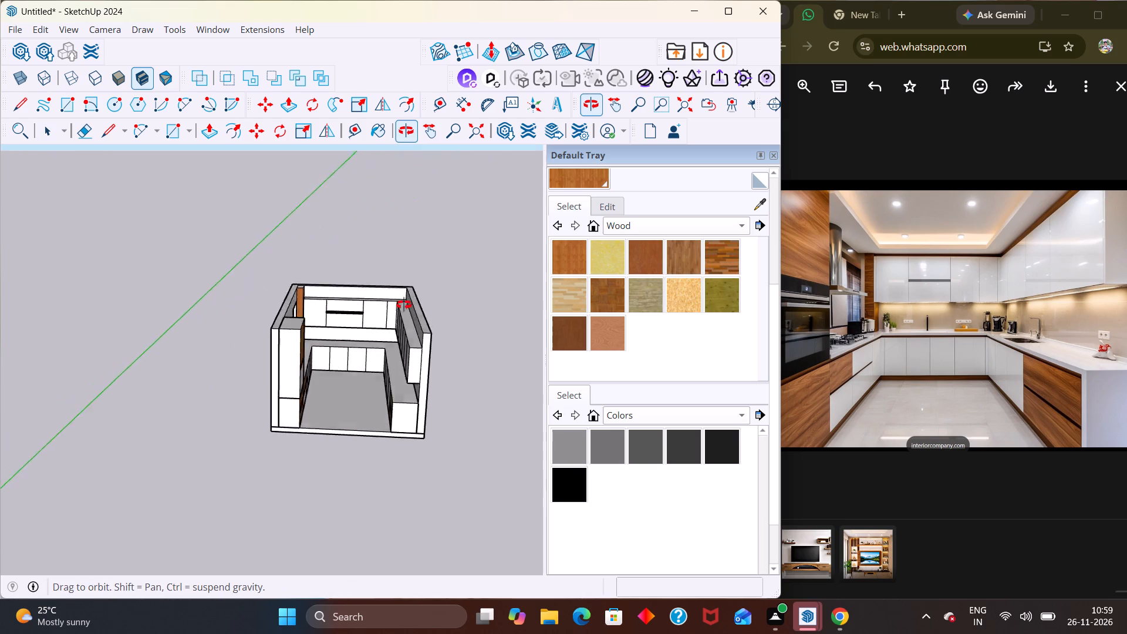
middle_drag(404, 305, 424, 295)
Draw a rectangle about 1' 4 5/16" by 12' 6" on top of the end-wall upper cabinets, from the wooden column to the opposite wall.
scroll(421, 294, up, 2)
middle_drag(386, 331, 383, 353)
scroll(347, 289, up, 9)
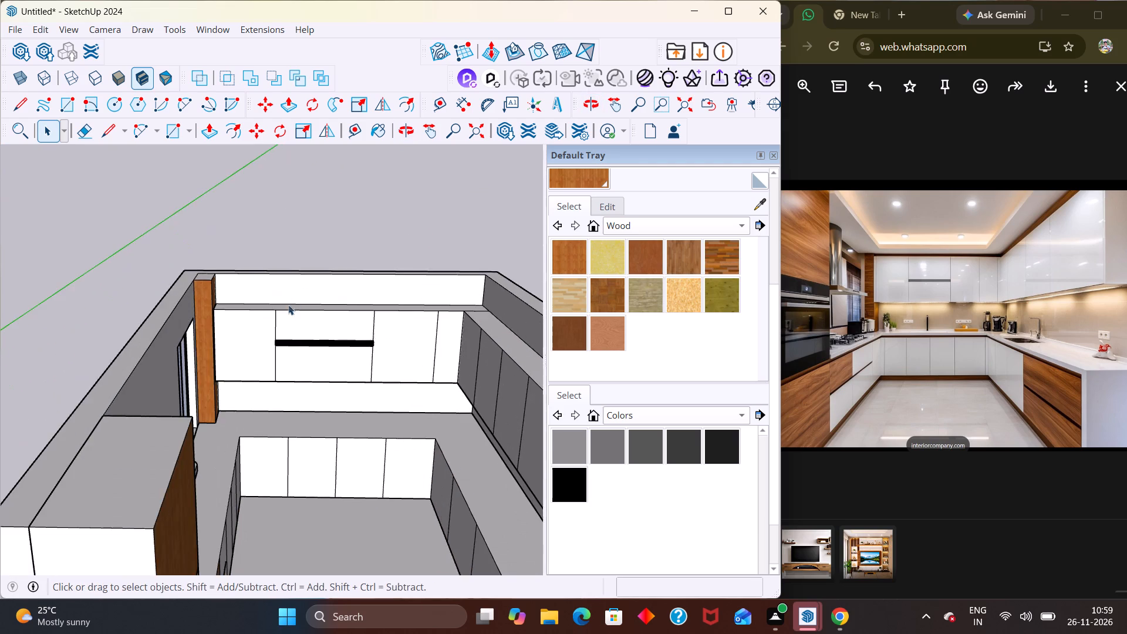
middle_drag(247, 309, 198, 301)
scroll(204, 291, up, 2)
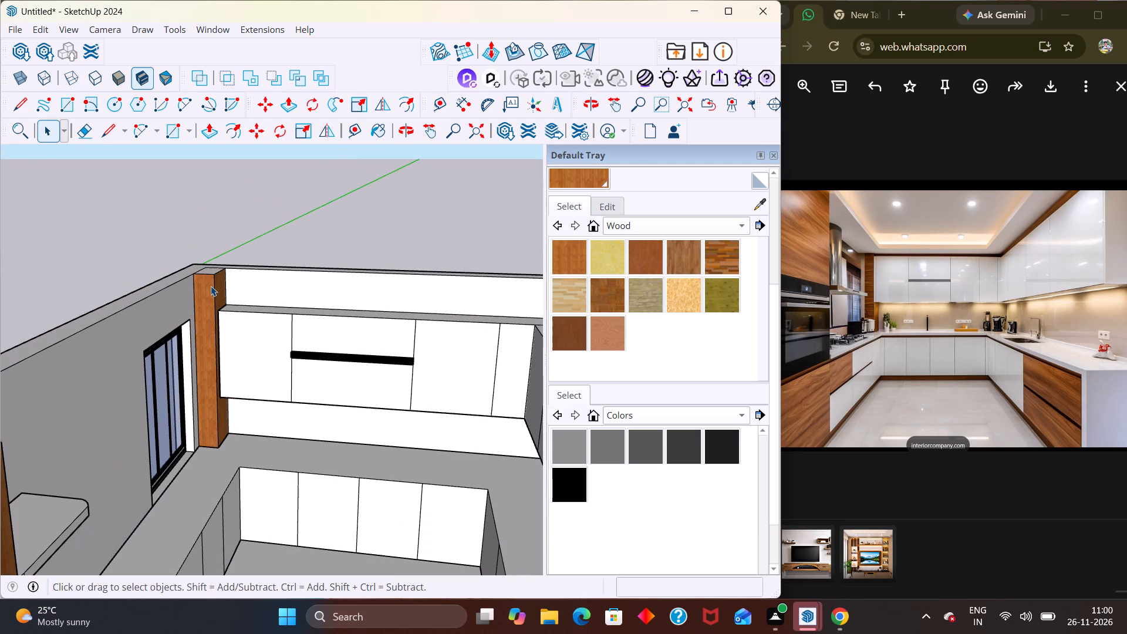
key(r)
scroll(230, 305, up, 3)
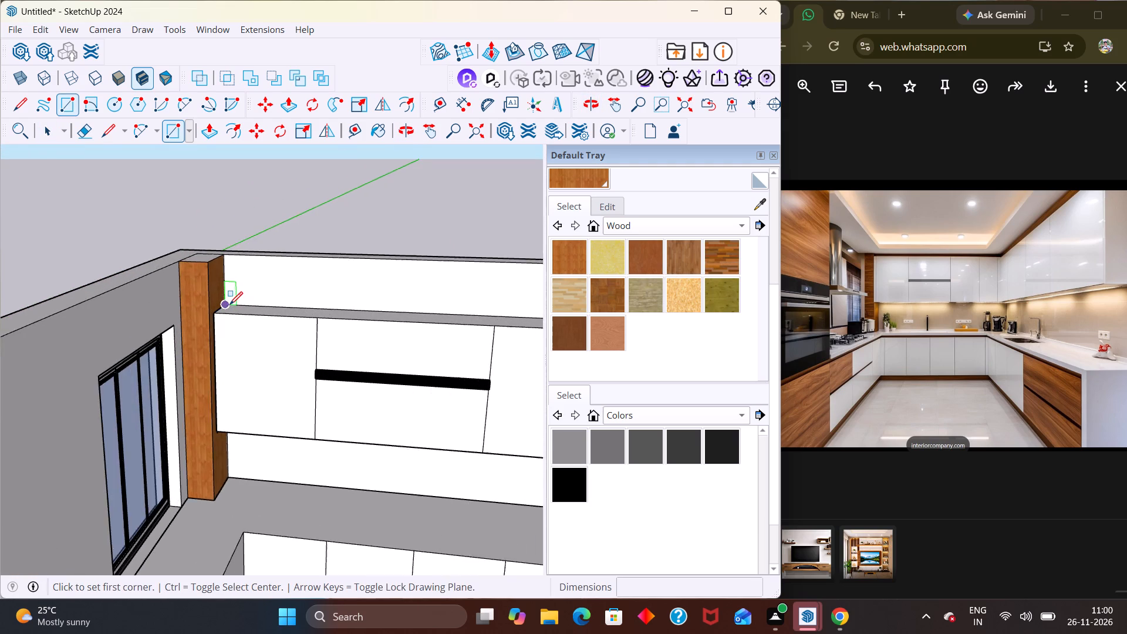
middle_drag(230, 312, 230, 431)
scroll(237, 391, up, 3)
click(222, 272)
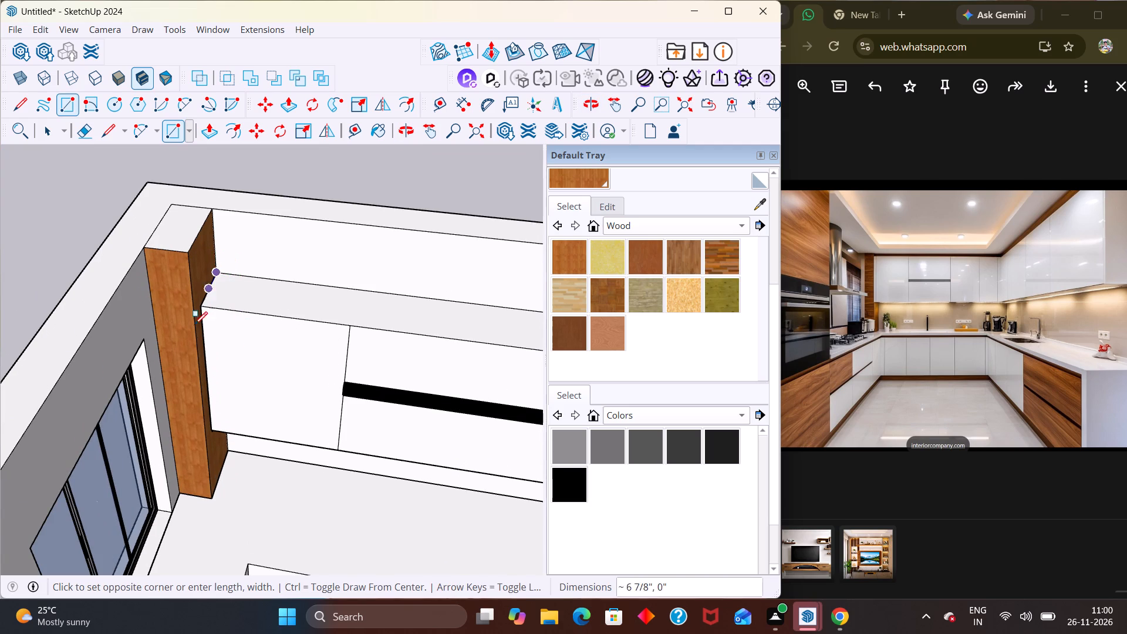
scroll(233, 327, down, 7)
scroll(367, 344, down, 9)
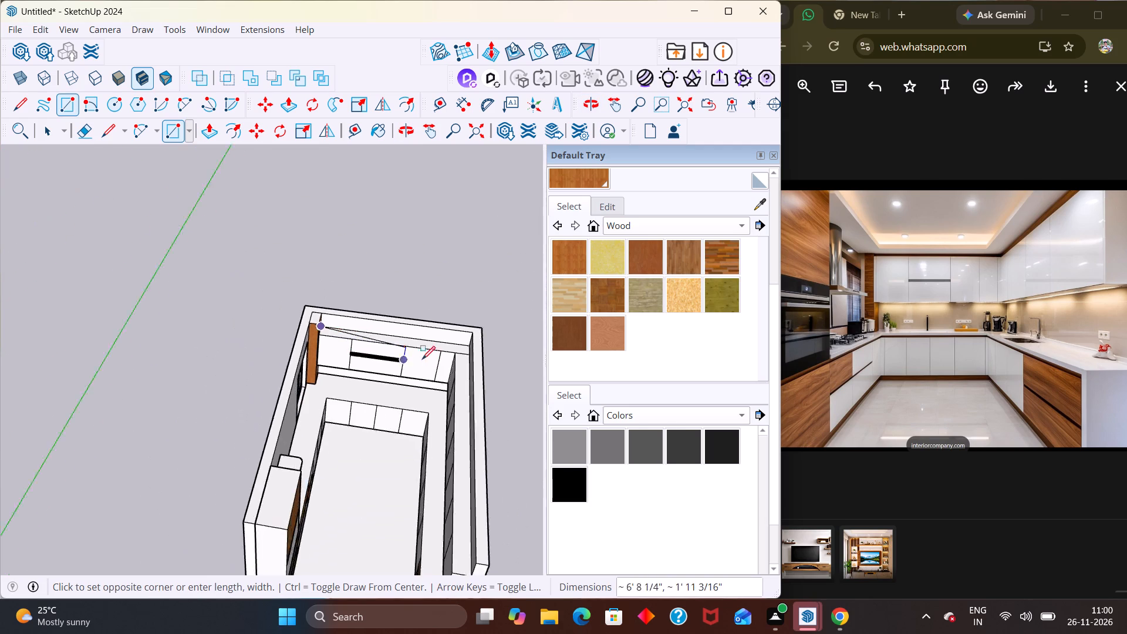
scroll(422, 359, down, 1)
scroll(448, 346, up, 18)
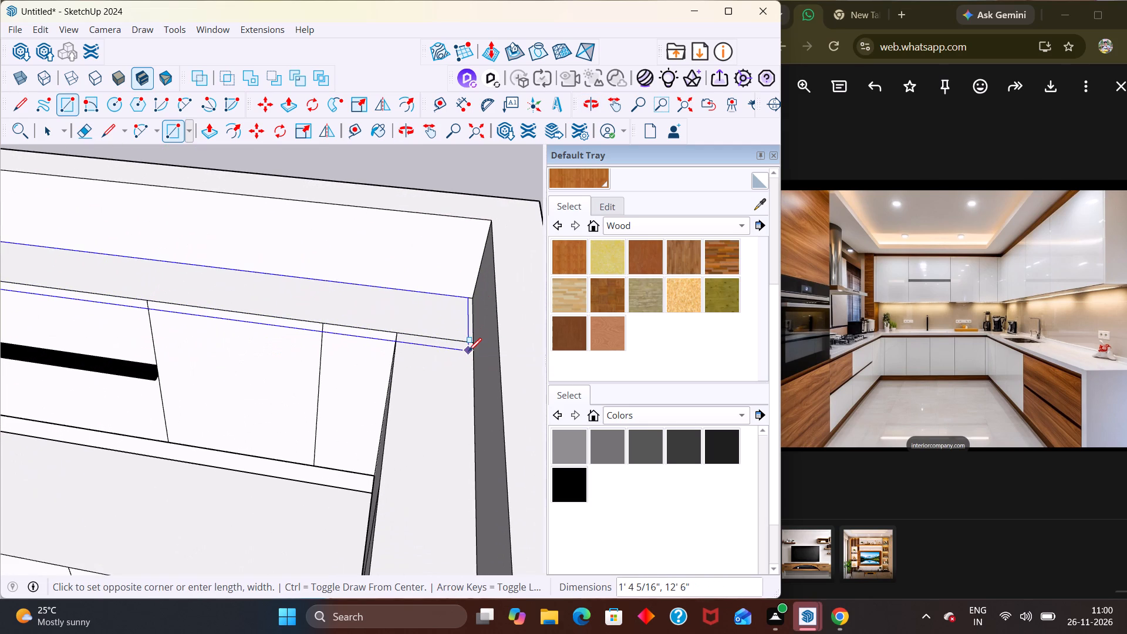
click(473, 351)
key(space)
Push/Pull the rectangle above the end-wall upper cabinets upward about 1" into a thin top panel.
double_click(339, 308)
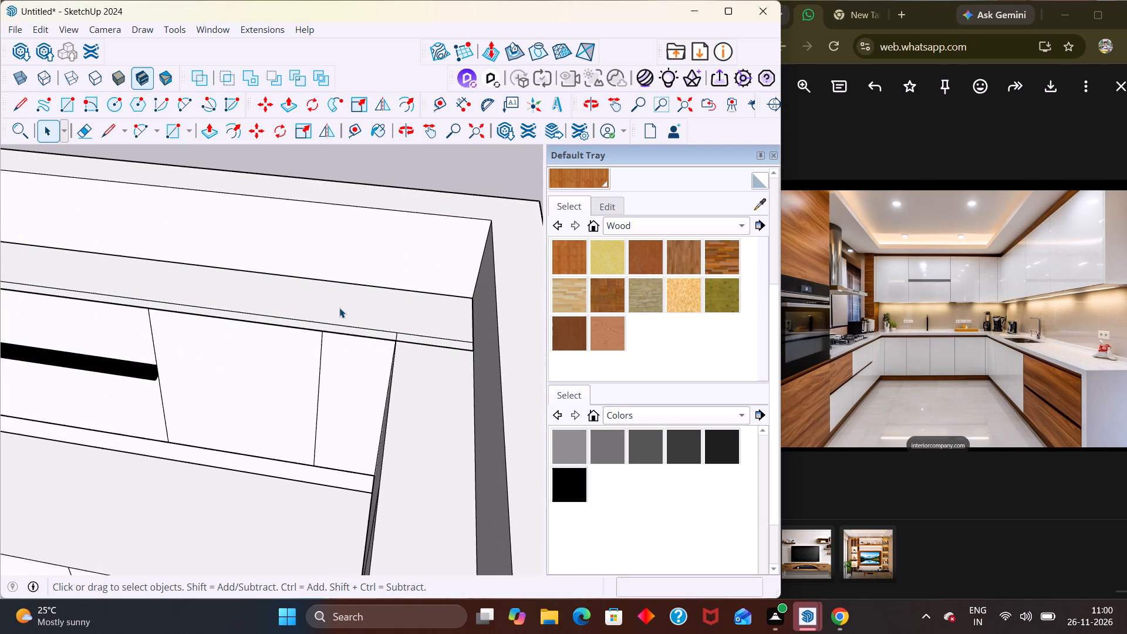
key(p)
click(324, 307)
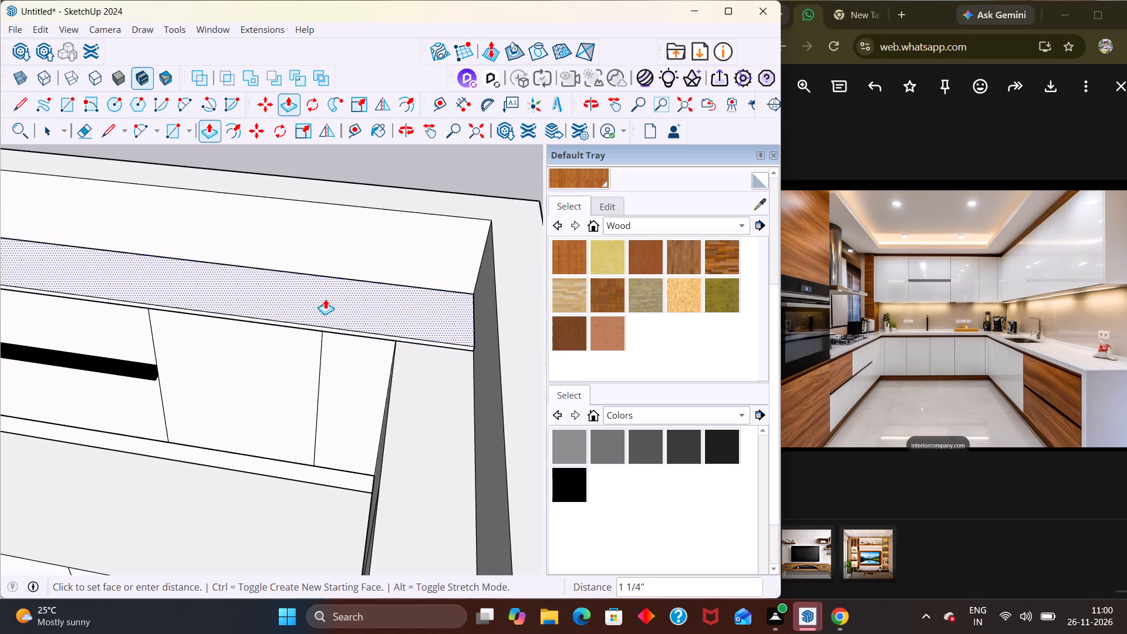
middle_drag(326, 300, 336, 223)
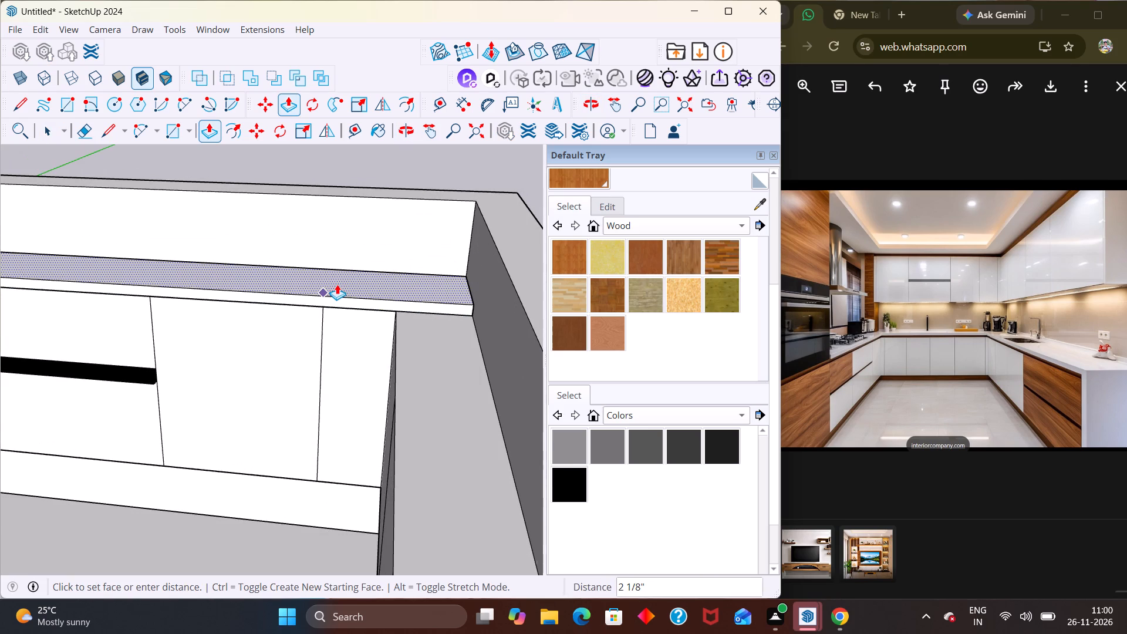
scroll(336, 289, up, 2)
middle_drag(336, 289, 347, 249)
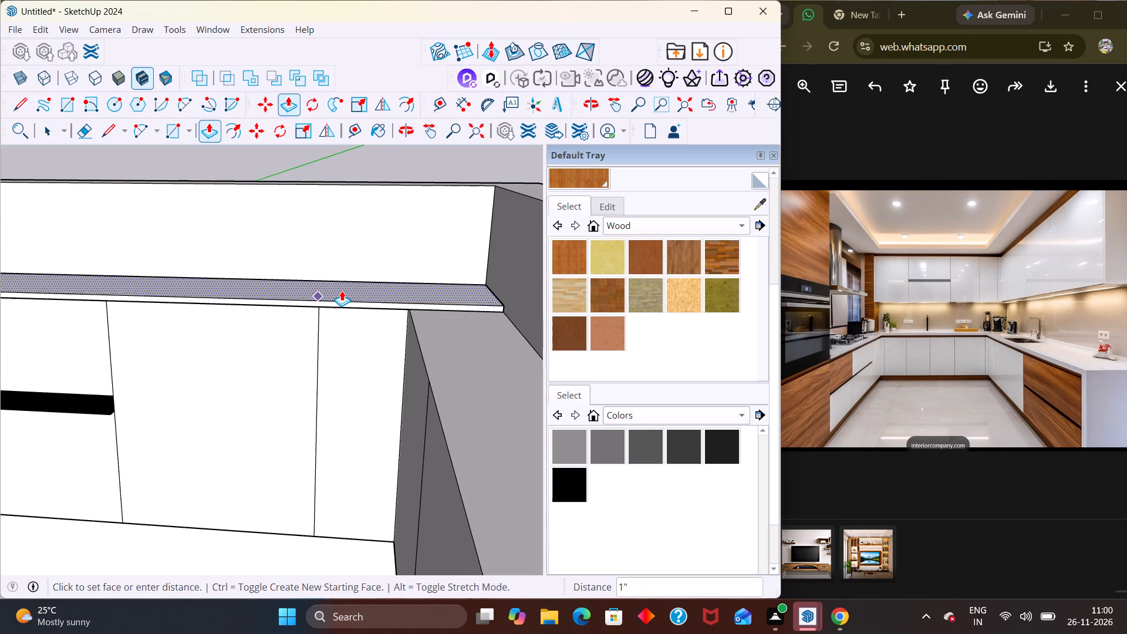
click(342, 291)
key(space)
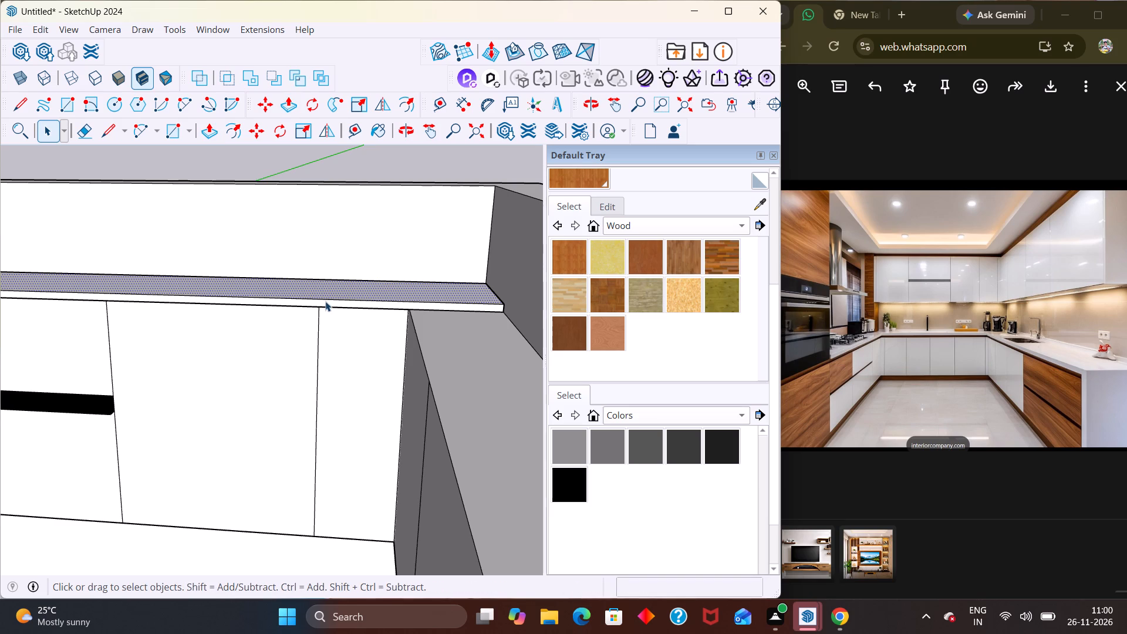
Paint the front edge of the end-wall top panel with the reddish-brown wood material used on the column.
double_click(319, 288)
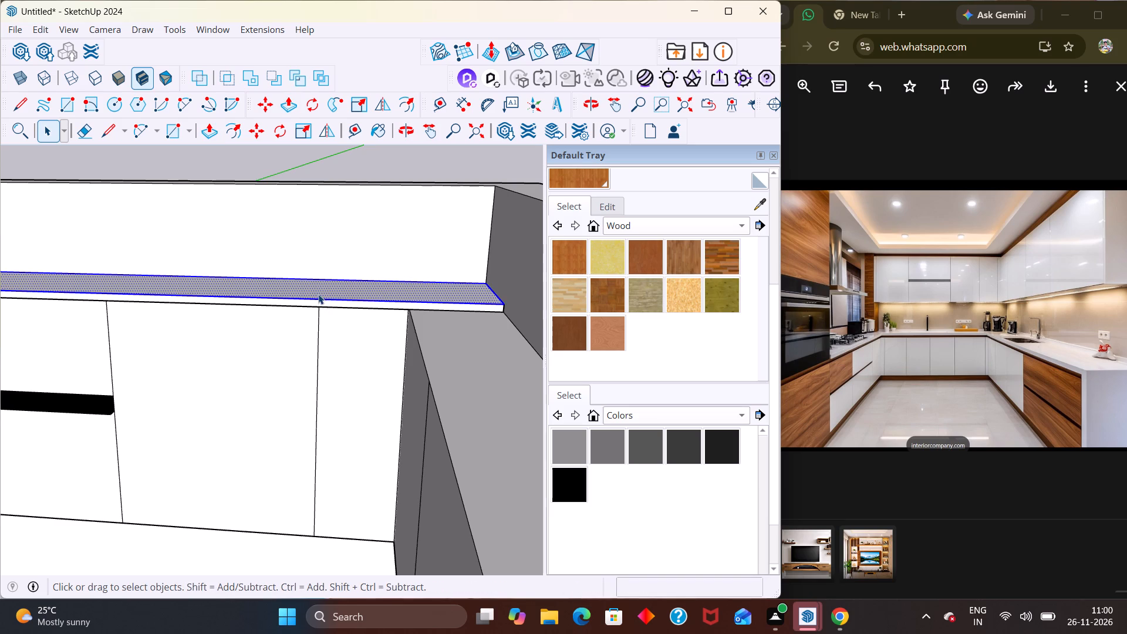
key(p)
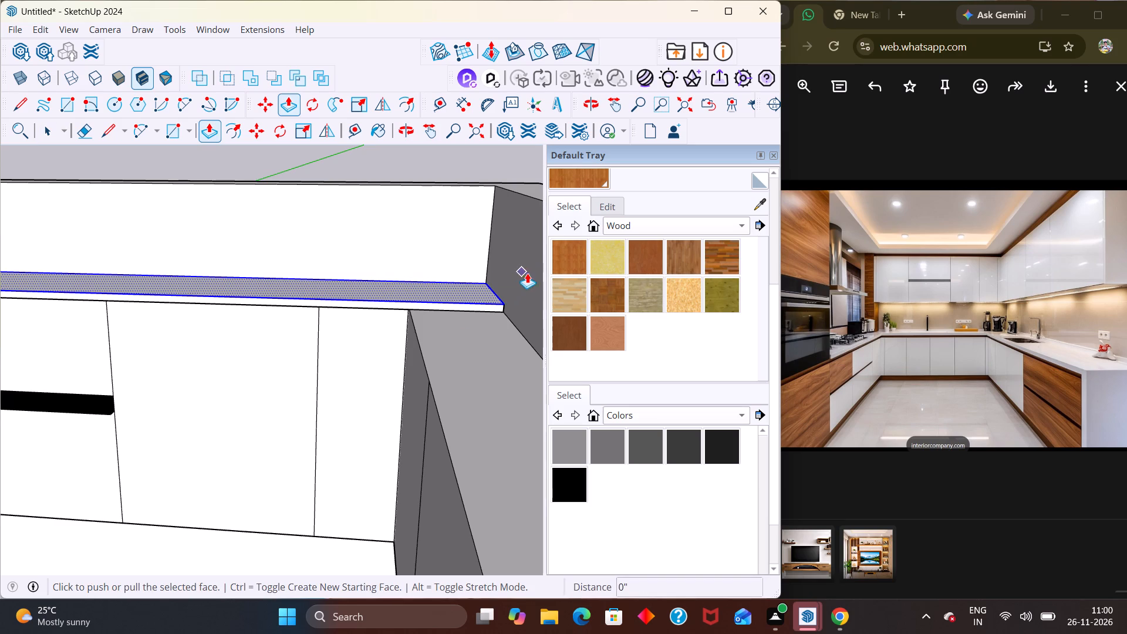
click(578, 265)
scroll(388, 314, up, 3)
click(340, 299)
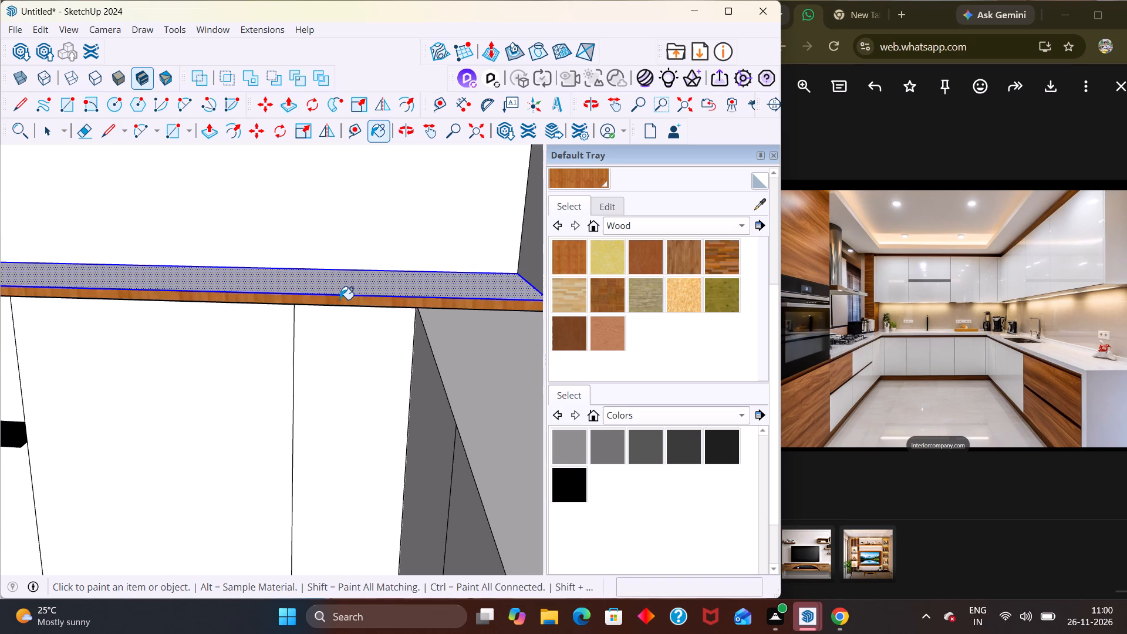
scroll(353, 288, down, 17)
key(space)
click(399, 187)
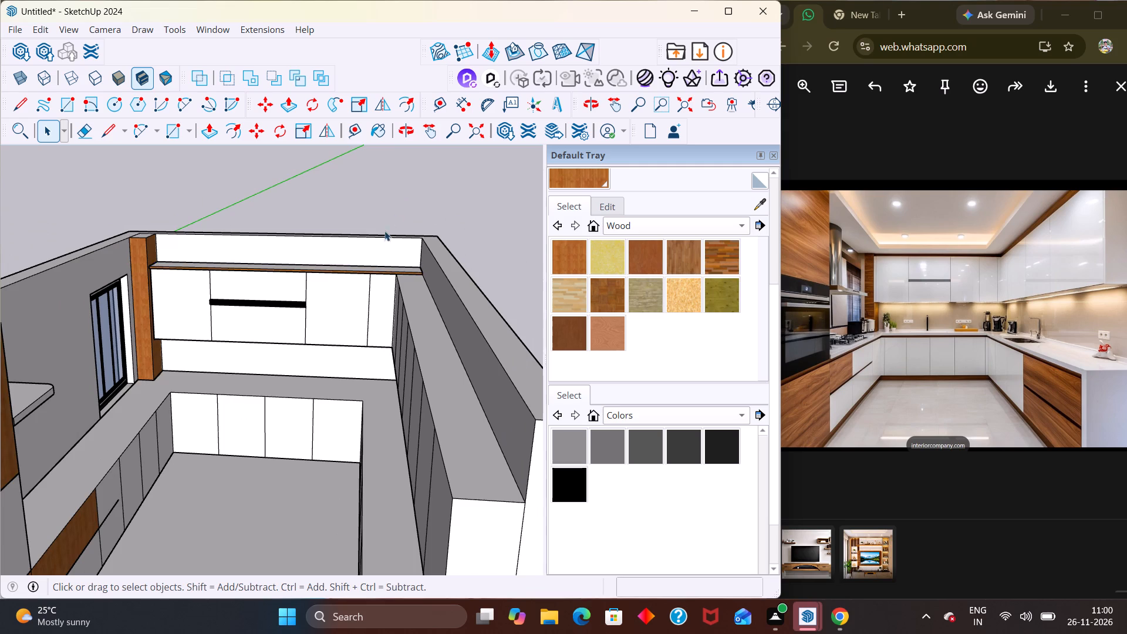
Examine the end-wall top panel's front edge and where it meets the wooden column.
middle_drag(359, 292, 412, 306)
middle_drag(230, 286, 194, 218)
scroll(194, 218, up, 9)
scroll(125, 282, up, 4)
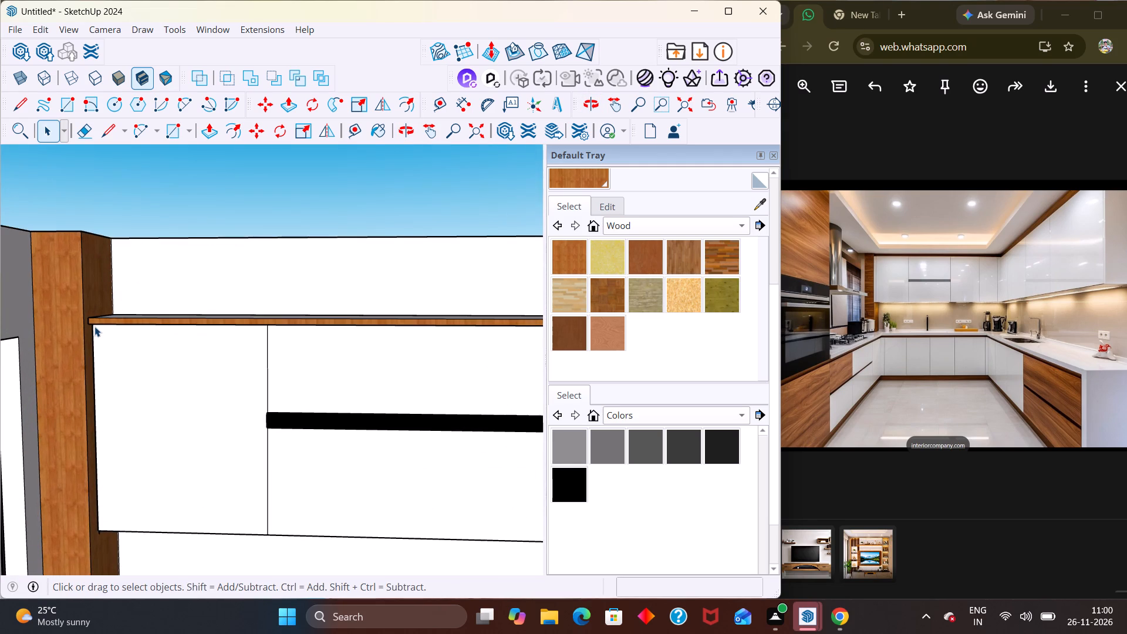
scroll(93, 326, up, 3)
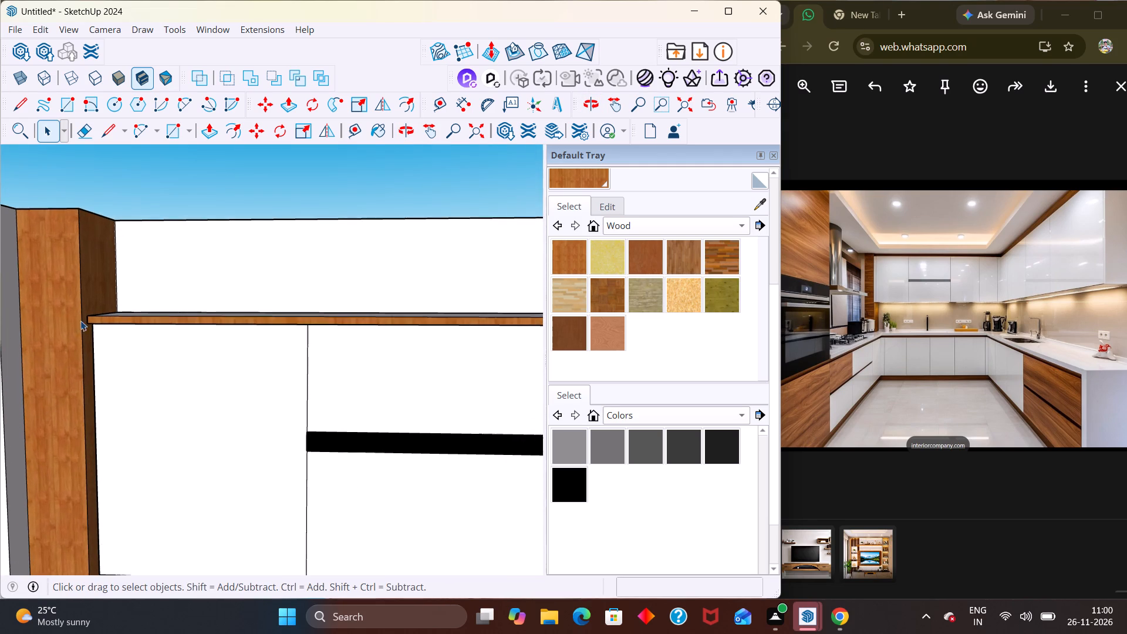
scroll(80, 321, up, 7)
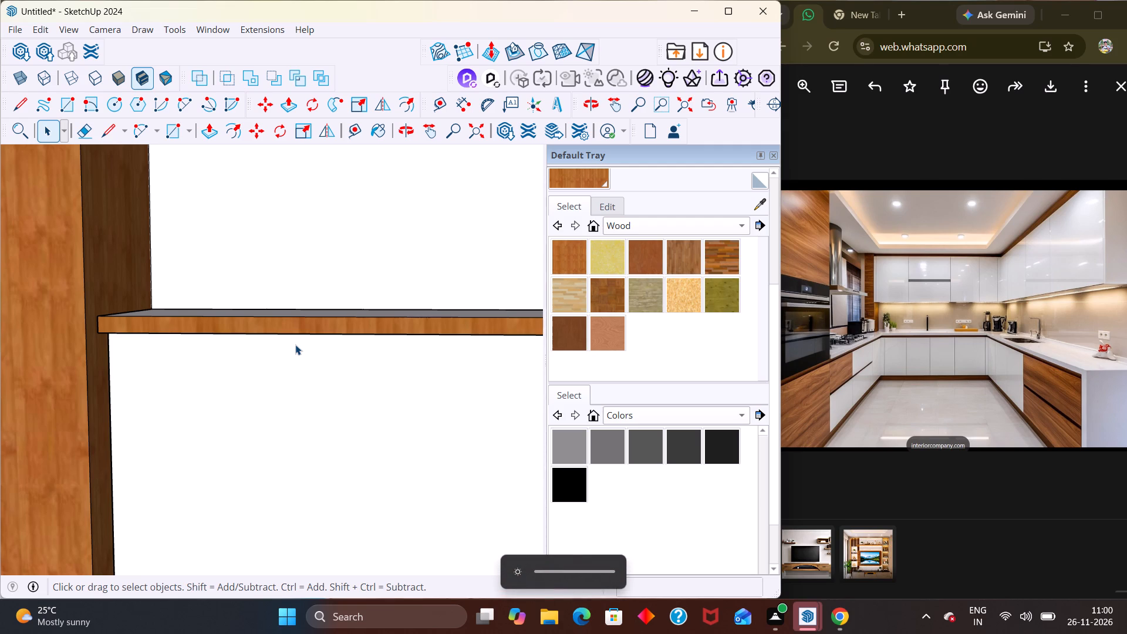
scroll(300, 385, down, 4)
middle_drag(330, 391, 373, 402)
scroll(373, 402, down, 4)
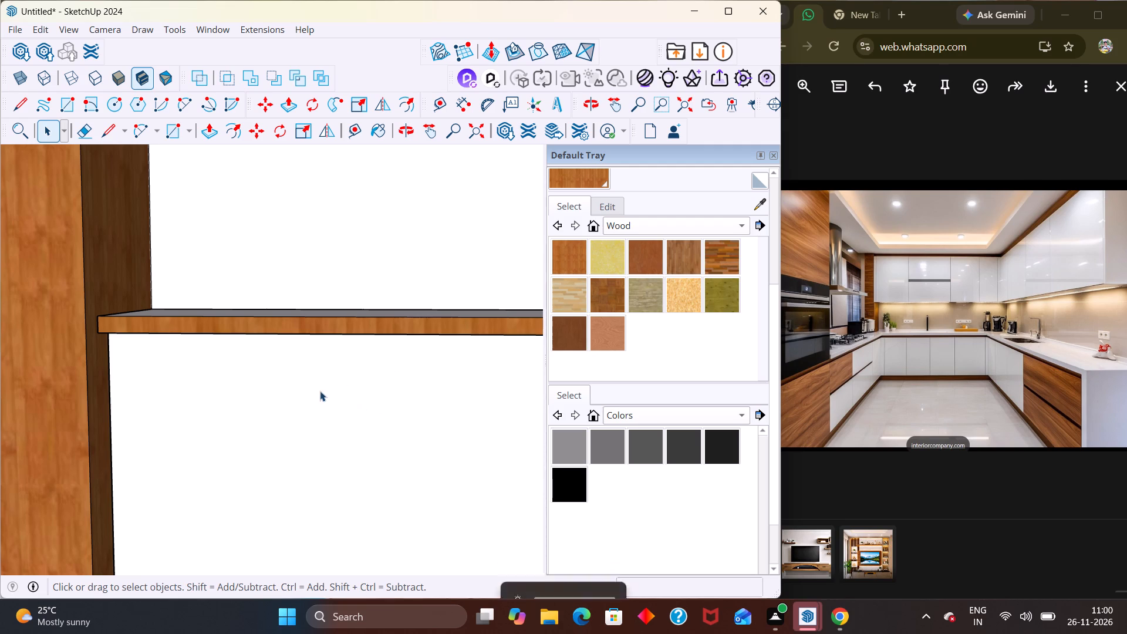
scroll(320, 391, down, 16)
Paint the top face of the end-wall panel with the same reddish-brown wood material.
middle_drag(355, 349, 299, 488)
scroll(296, 486, up, 3)
scroll(349, 302, up, 8)
middle_drag(349, 317, 336, 353)
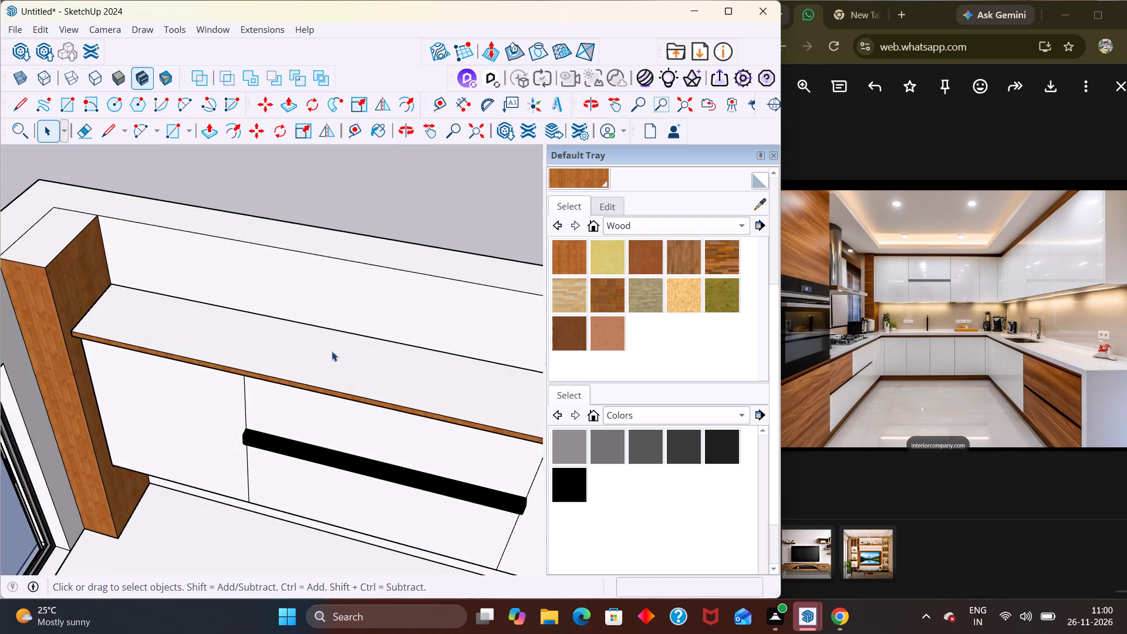
click(565, 258)
click(315, 350)
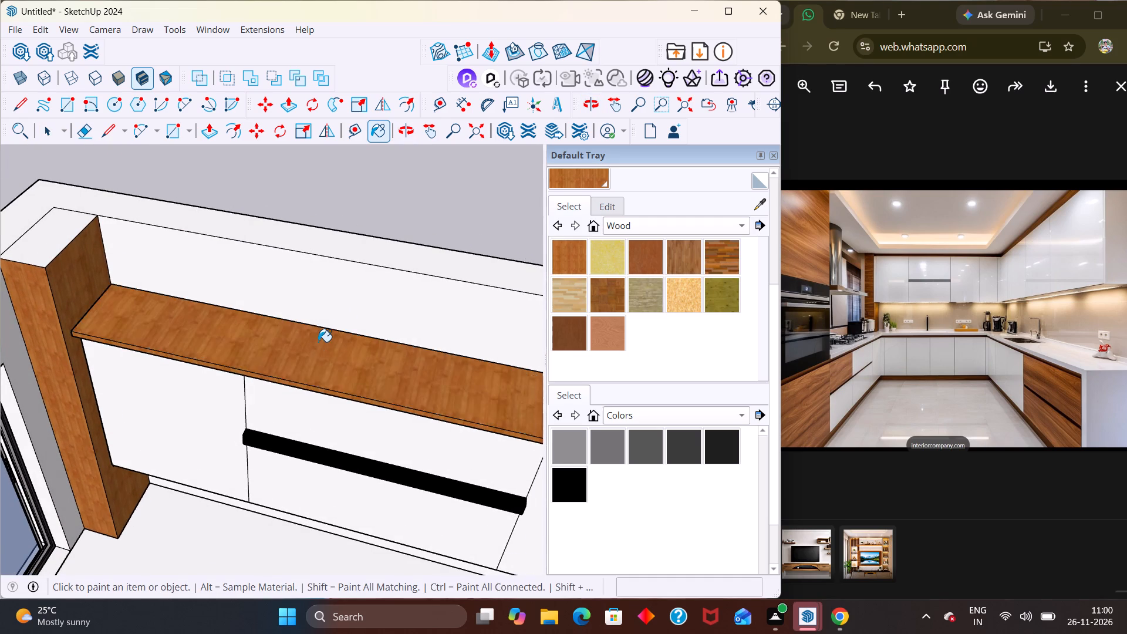
scroll(329, 325, down, 6)
key(space)
click(403, 213)
Draw a rectangle about 1' 1 7/8" by 20' 6 7/16" over the upper cabinets on the long wall opposite the window, starting at the end-wall panel.
scroll(272, 279, down, 2)
scroll(272, 279, up, 2)
scroll(272, 279, down, 11)
middle_drag(353, 363, 626, 321)
scroll(362, 285, up, 7)
middle_drag(342, 326, 379, 323)
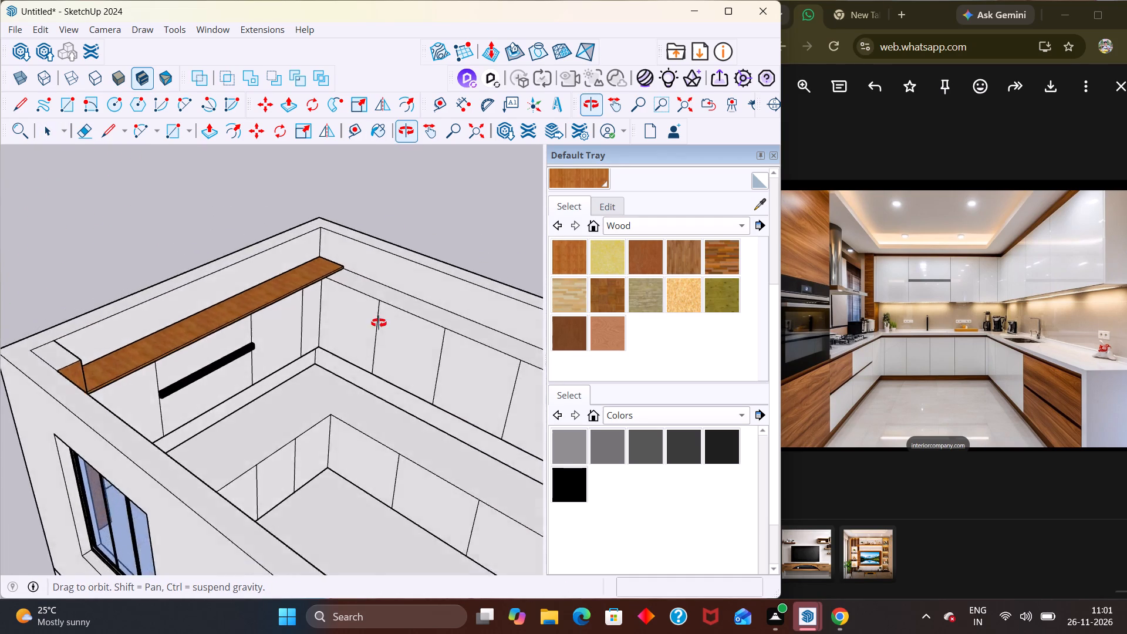
middle_drag(379, 323, 395, 281)
scroll(393, 313, up, 12)
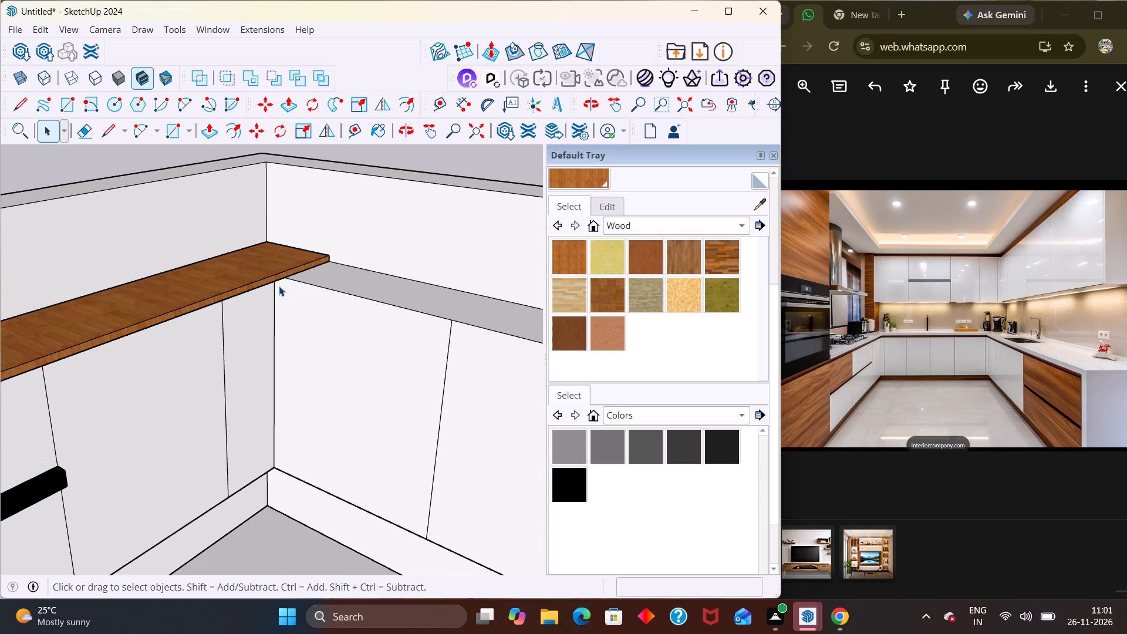
key(r)
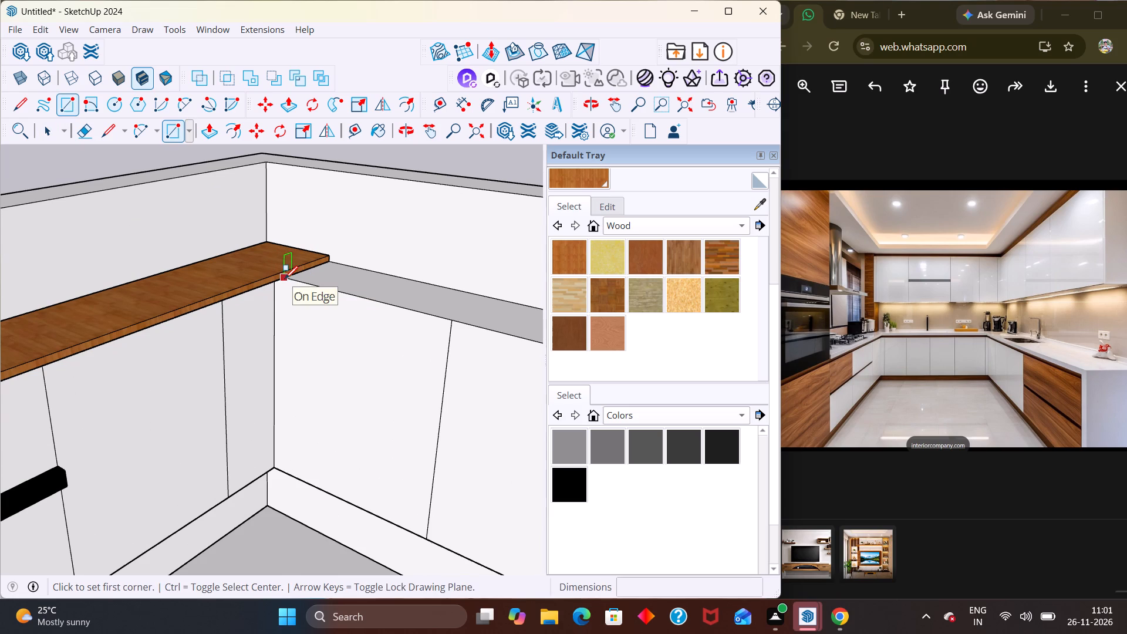
click(285, 279)
scroll(292, 272, down, 11)
scroll(349, 275, down, 12)
scroll(272, 311, up, 1)
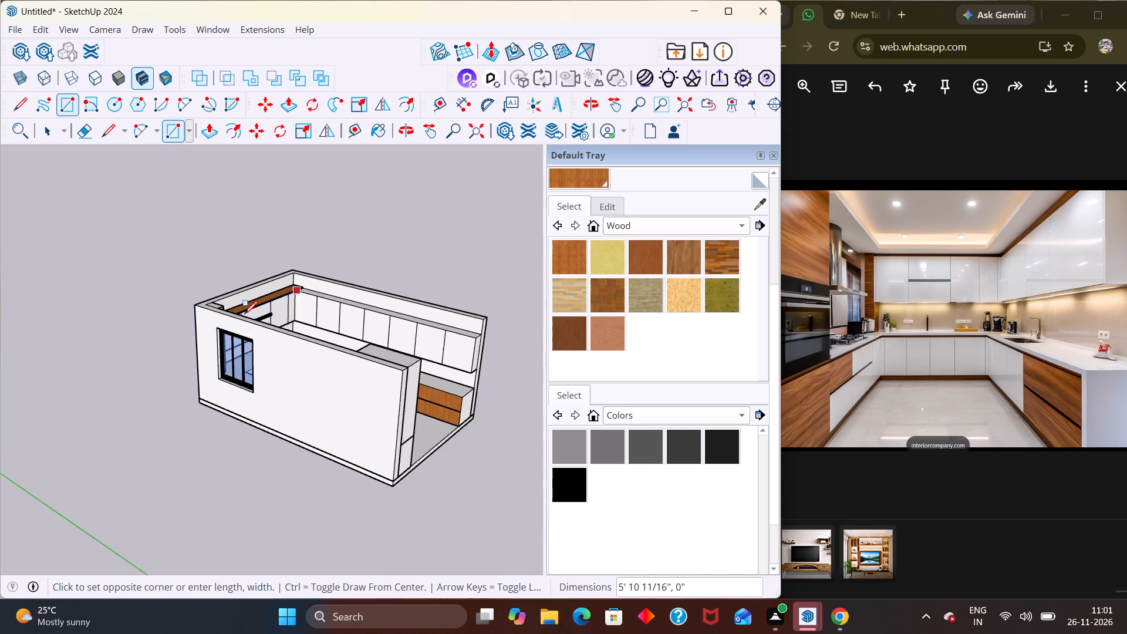
scroll(241, 319, down, 6)
scroll(362, 317, up, 3)
scroll(363, 317, down, 1)
scroll(363, 317, up, 12)
middle_drag(386, 345, 313, 453)
scroll(313, 454, up, 1)
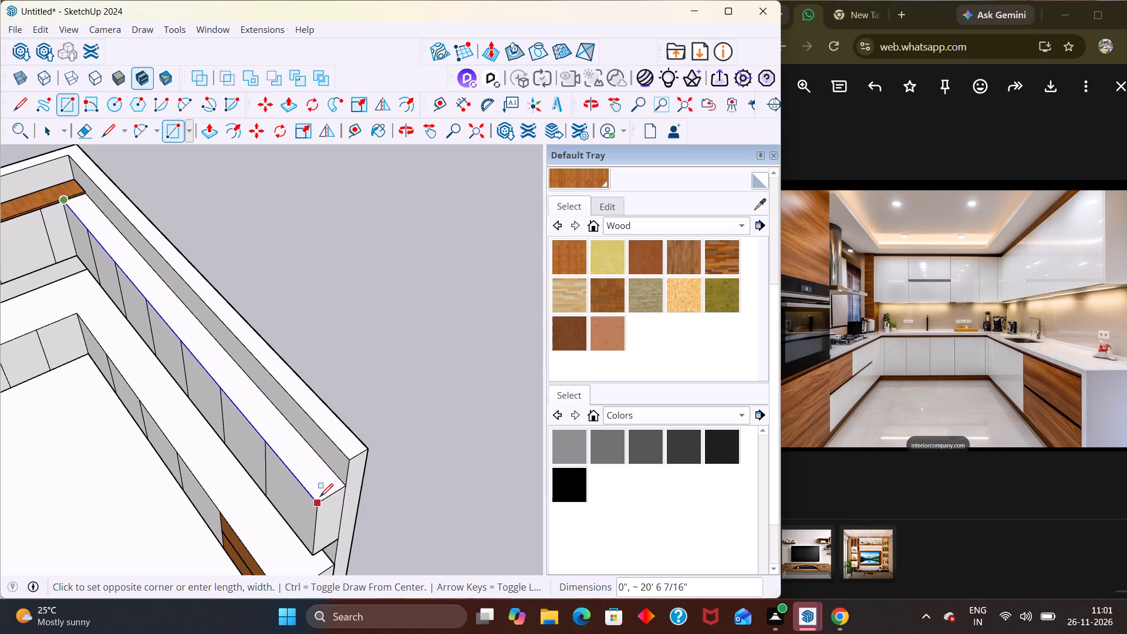
click(320, 498)
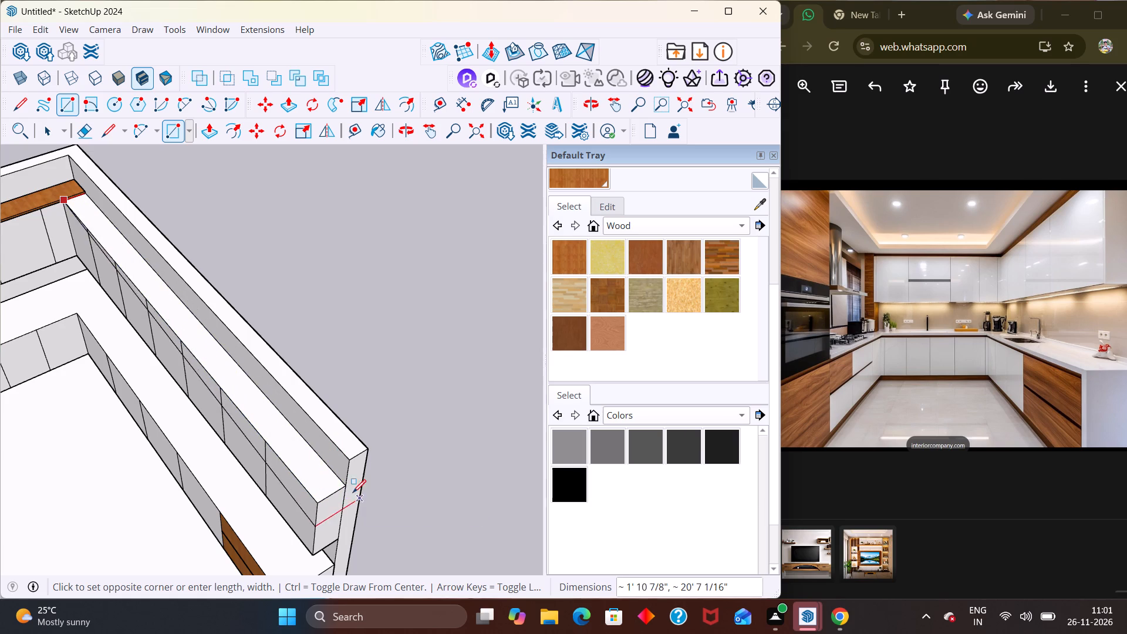
click(350, 486)
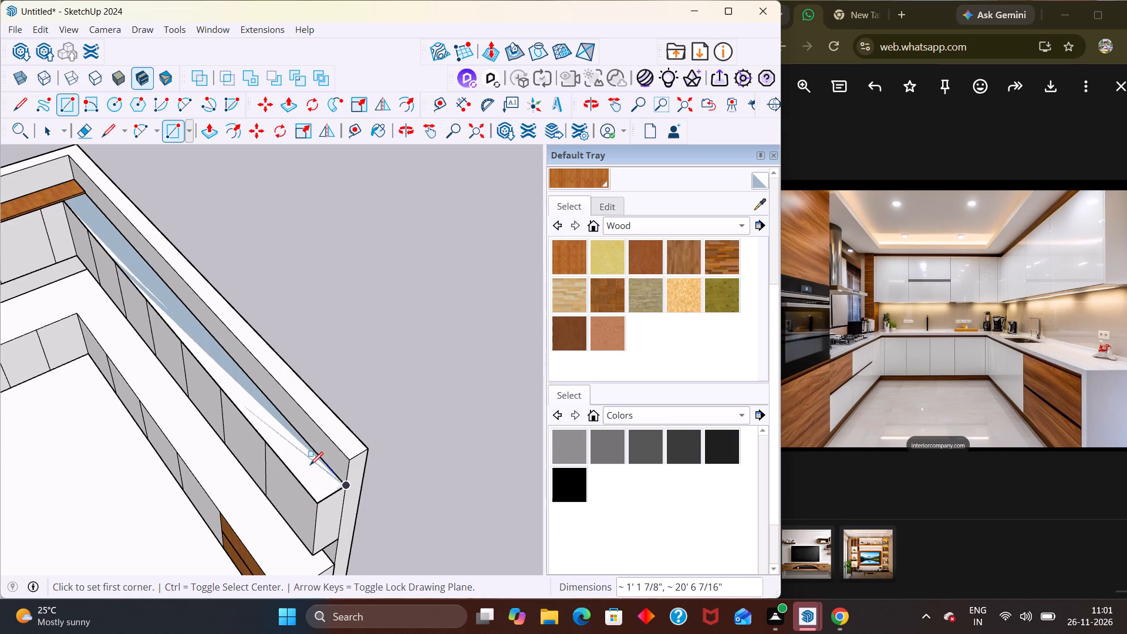
Push/Pull the long-wall rectangle upward 1 3/16", using the end-wall panel as the thickness reference.
key(p)
click(310, 465)
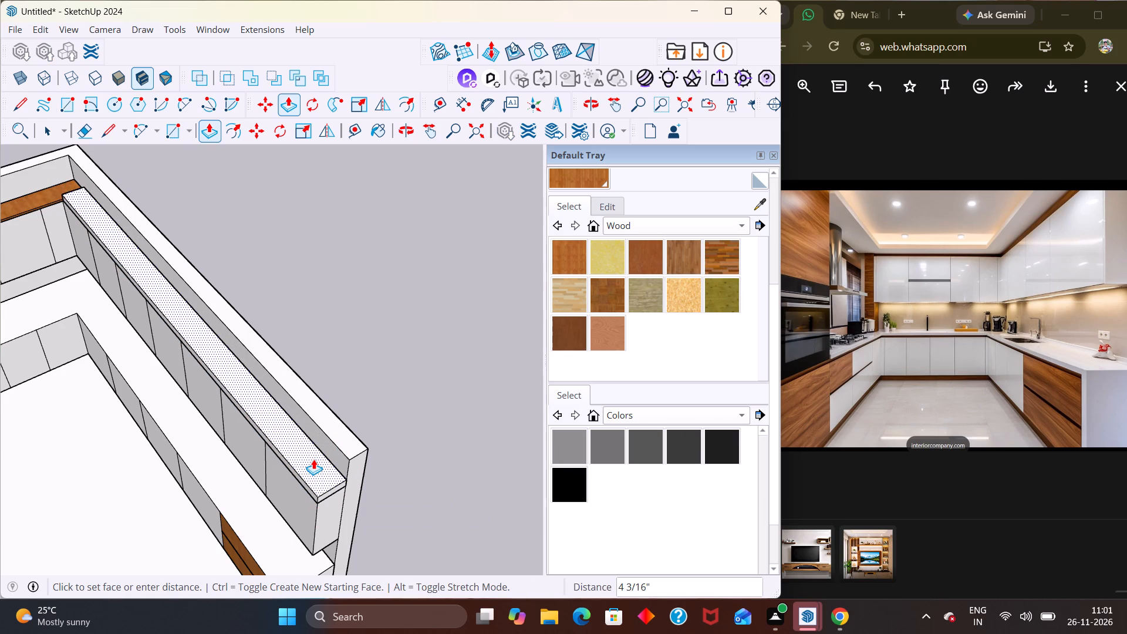
click(41, 209)
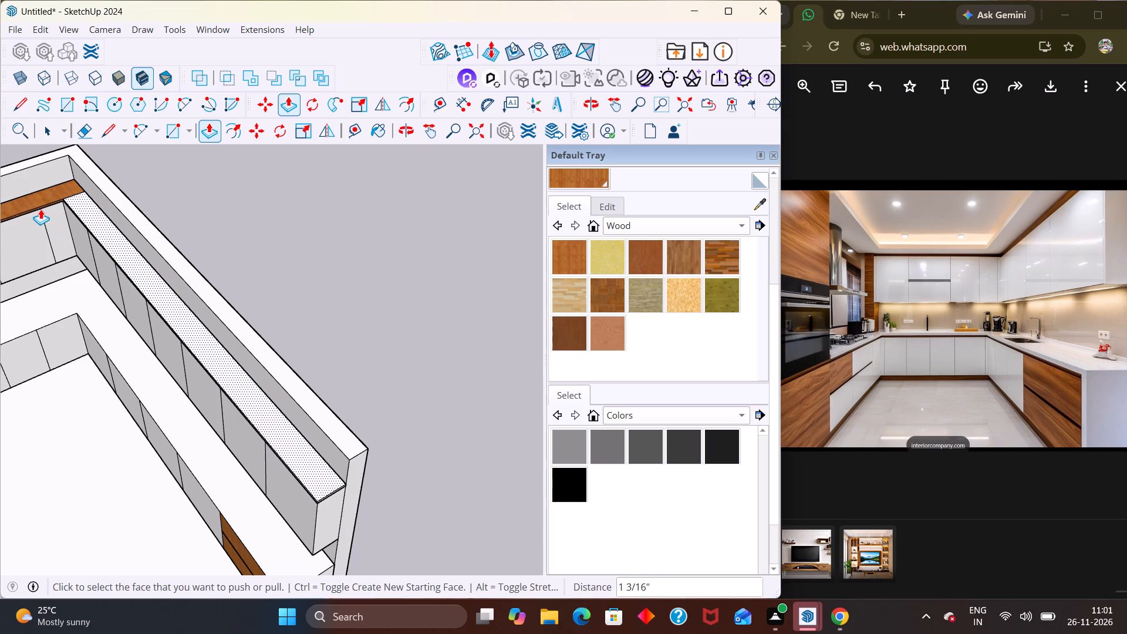
Paint the long-wall top panel's top face, front edge and exposed end with the same reddish-brown wood material.
click(574, 264)
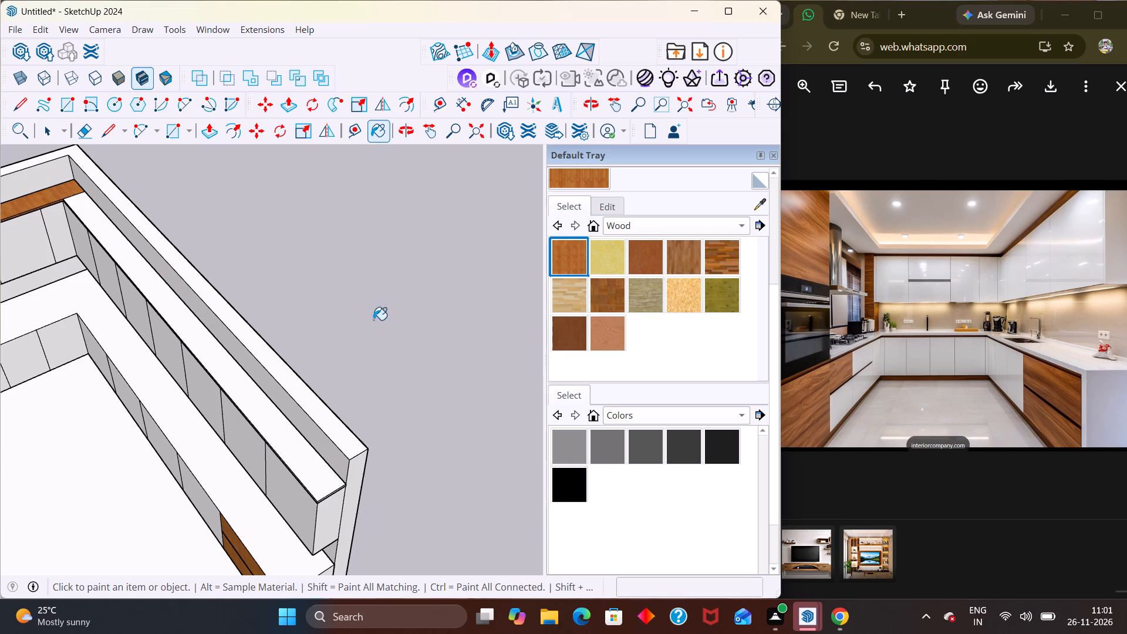
click(248, 390)
middle_drag(250, 390, 289, 283)
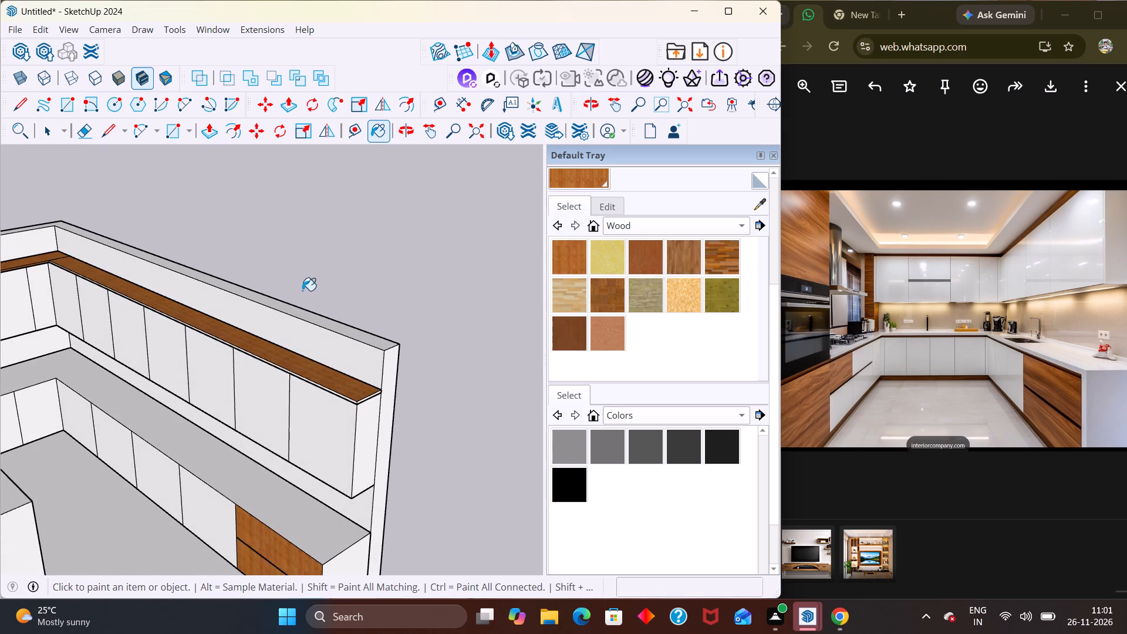
scroll(282, 394, up, 14)
middle_drag(340, 372, 382, 310)
scroll(380, 319, up, 3)
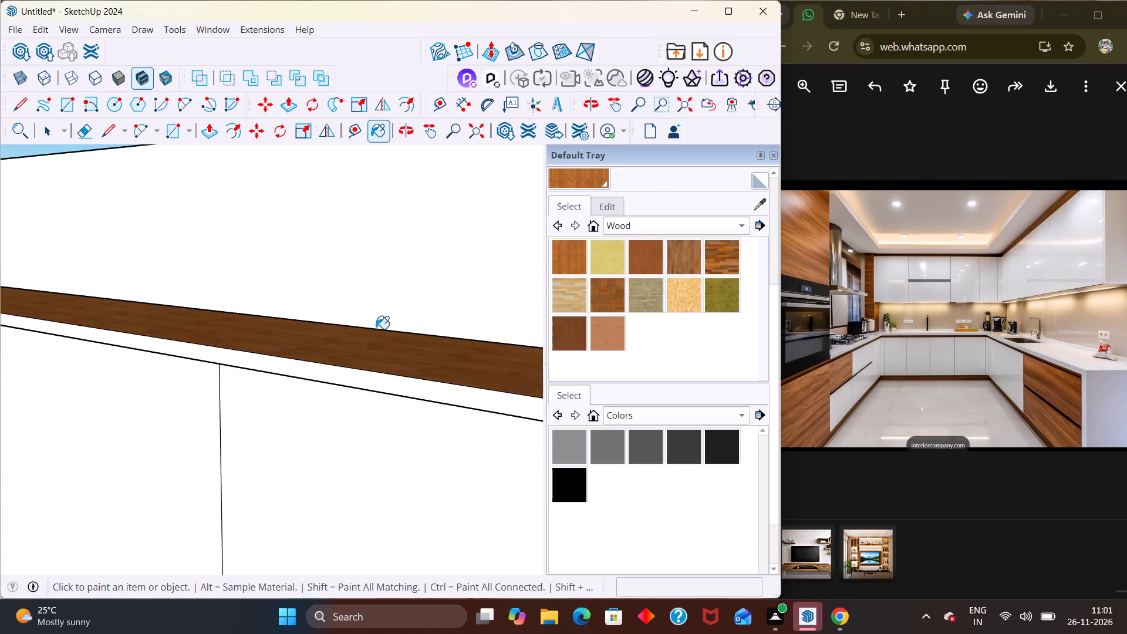
click(353, 375)
scroll(269, 332, down, 11)
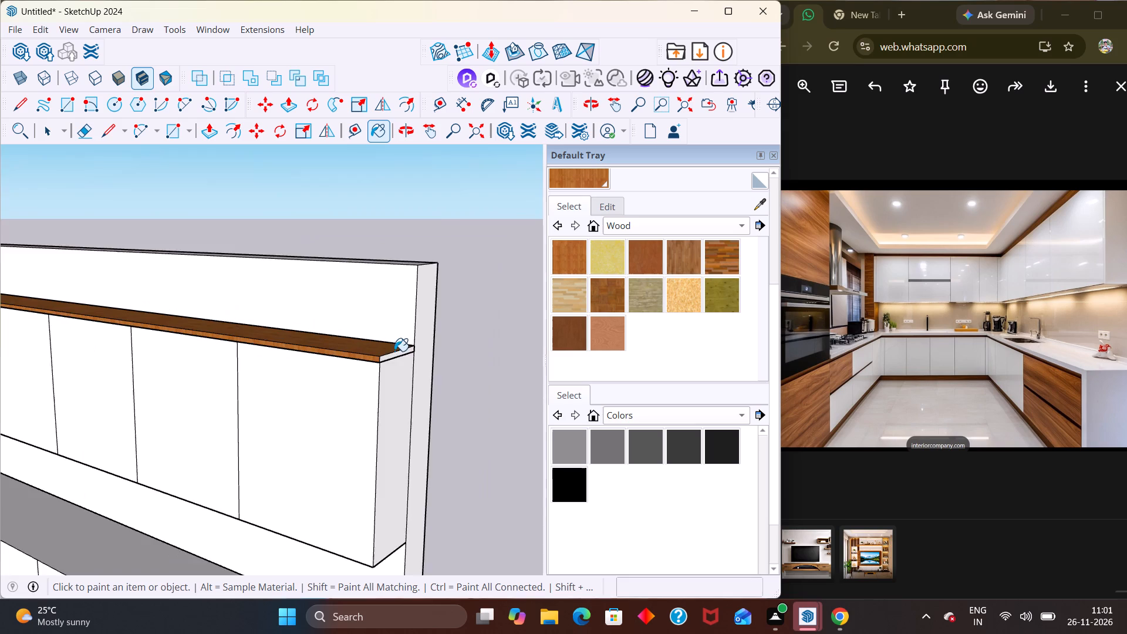
scroll(399, 358, up, 6)
click(389, 352)
scroll(402, 350, down, 2)
scroll(408, 350, up, 1)
scroll(409, 350, down, 5)
scroll(255, 295, up, 1)
scroll(247, 296, down, 6)
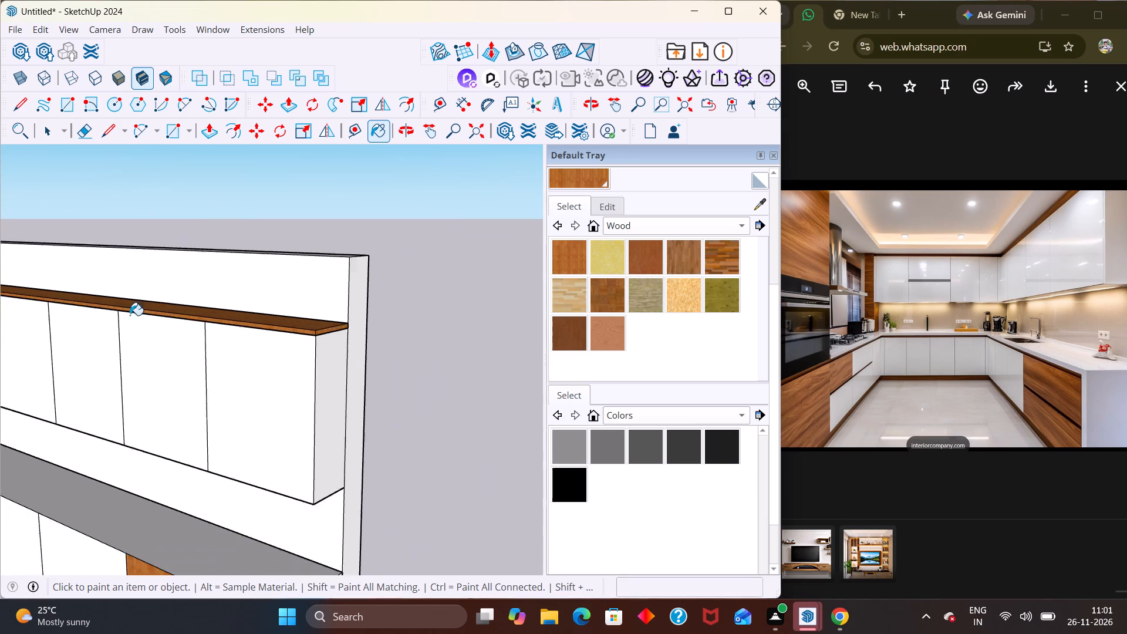
Erase the seam edge where the end-wall and long-wall wood top panels meet at the corner above the upper cabinets.
scroll(130, 315, down, 6)
key(space)
click(303, 315)
middle_drag(288, 333, 451, 436)
scroll(442, 427, down, 6)
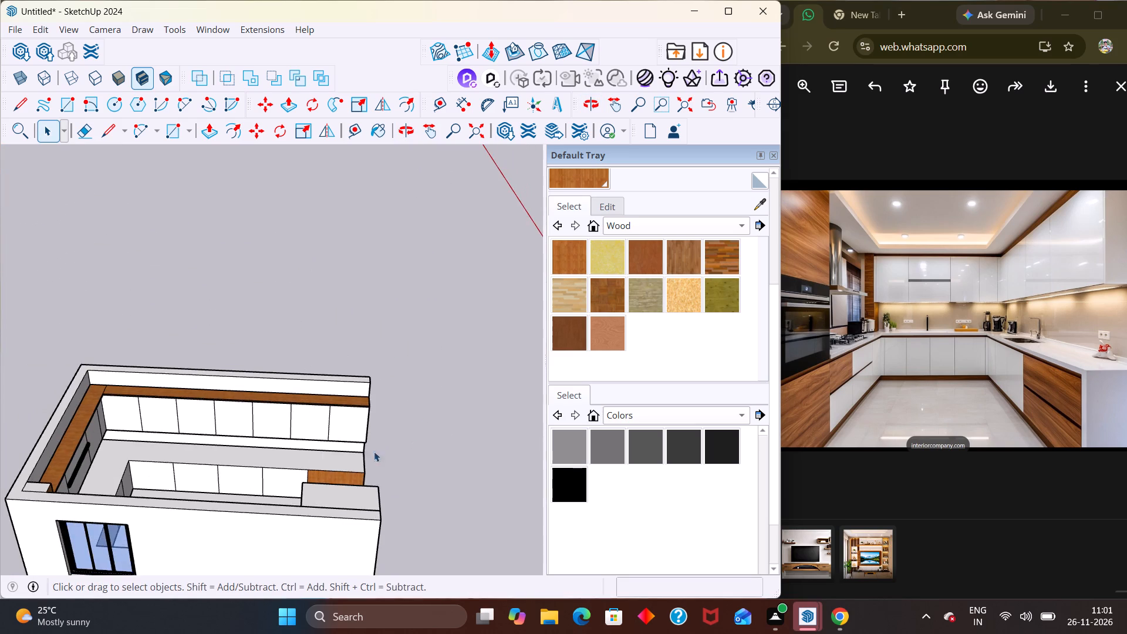
middle_drag(207, 454, 77, 461)
scroll(145, 293, up, 6)
middle_drag(157, 315, 403, 353)
scroll(398, 355, up, 2)
scroll(498, 285, down, 7)
middle_drag(546, 346, 586, 345)
scroll(569, 346, down, 7)
middle_drag(531, 429, 200, 391)
scroll(198, 387, up, 6)
scroll(275, 463, down, 1)
scroll(278, 463, up, 2)
scroll(317, 451, down, 1)
scroll(318, 451, up, 4)
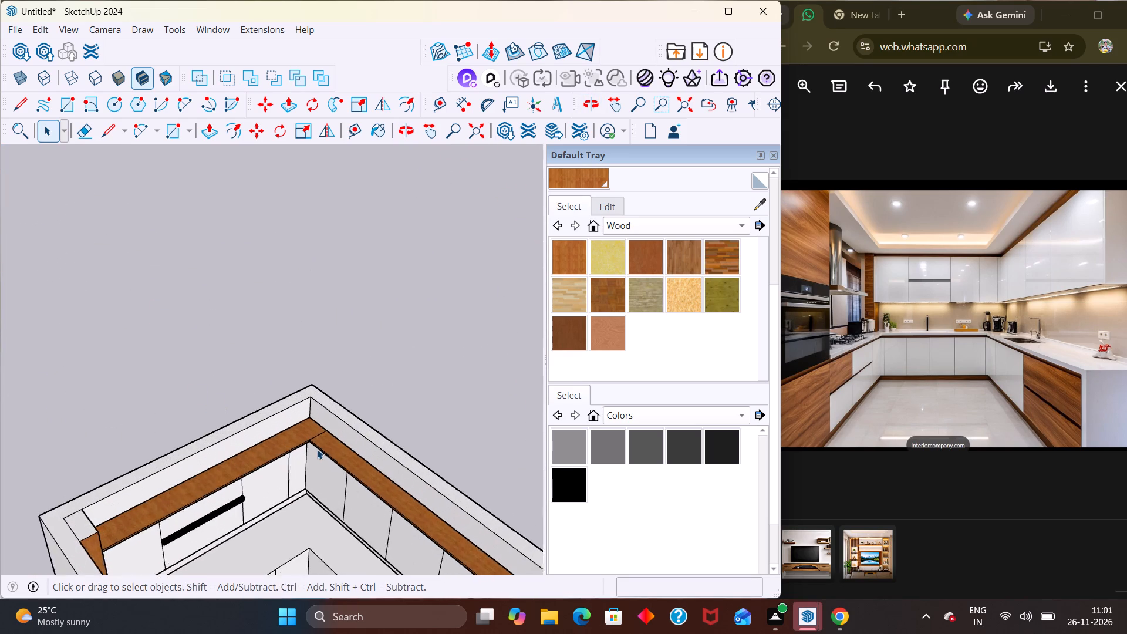
scroll(317, 449, up, 2)
double_click(336, 447)
scroll(323, 426, up, 14)
middle_drag(312, 444, 311, 460)
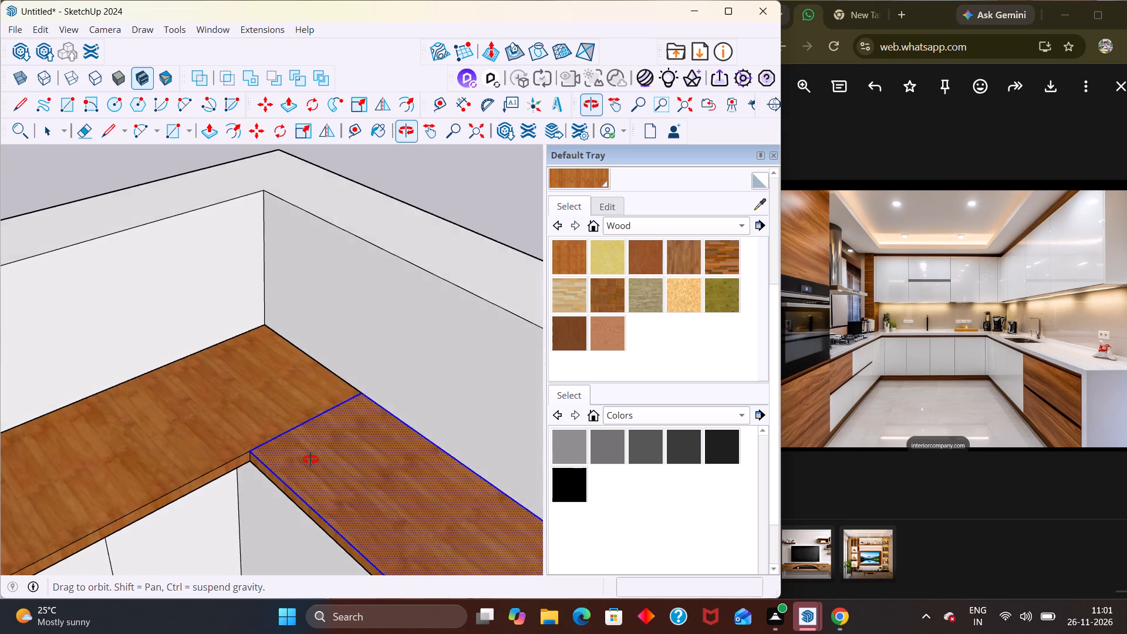
middle_drag(311, 460, 310, 520)
scroll(310, 520, up, 1)
click(305, 517)
key(e)
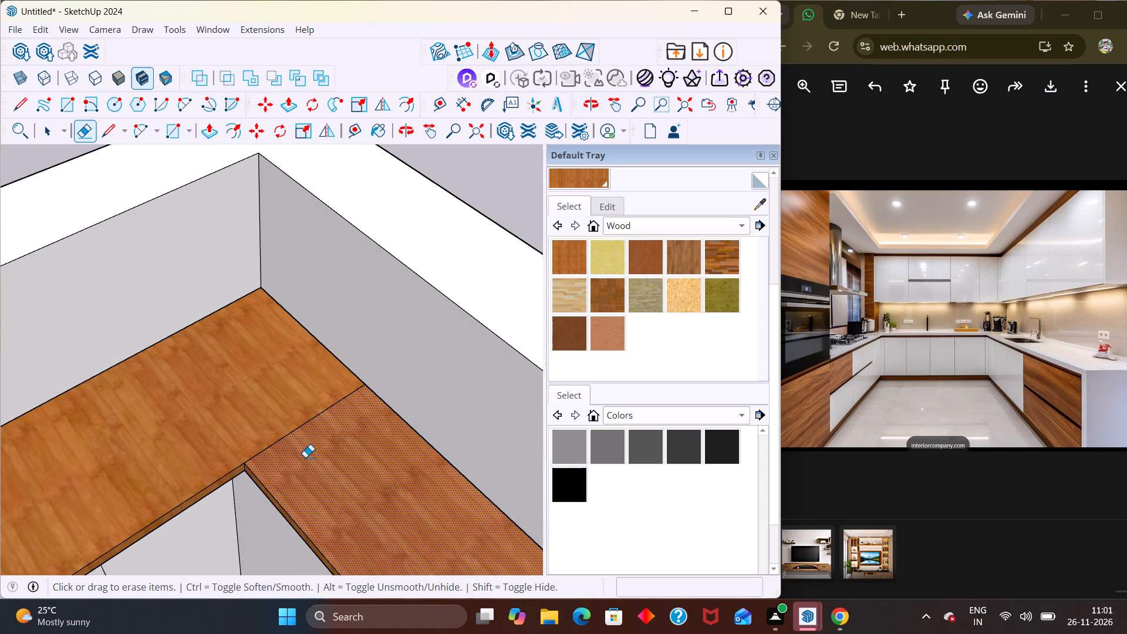
click(291, 434)
key(Escape)
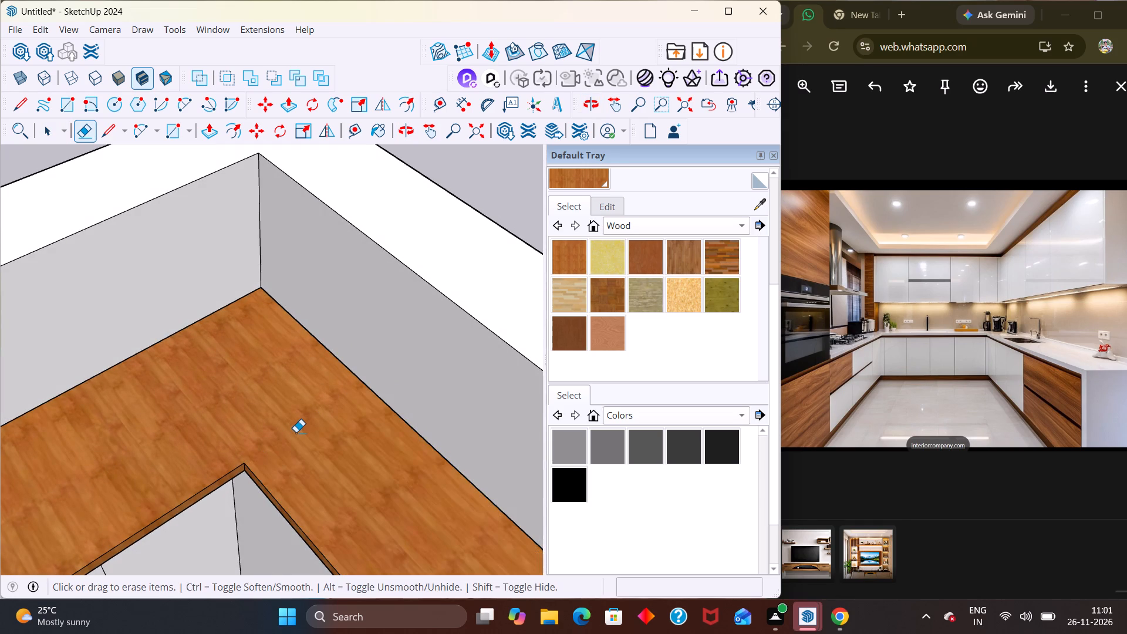
Examine the whole kitchen model from several sides and from above, comparing its cabinets and wood trim with the reference photo.
key(space)
scroll(296, 432, down, 10)
click(407, 256)
scroll(401, 264, down, 7)
scroll(390, 256, up, 1)
scroll(390, 256, down, 2)
scroll(393, 259, up, 1)
scroll(393, 259, down, 4)
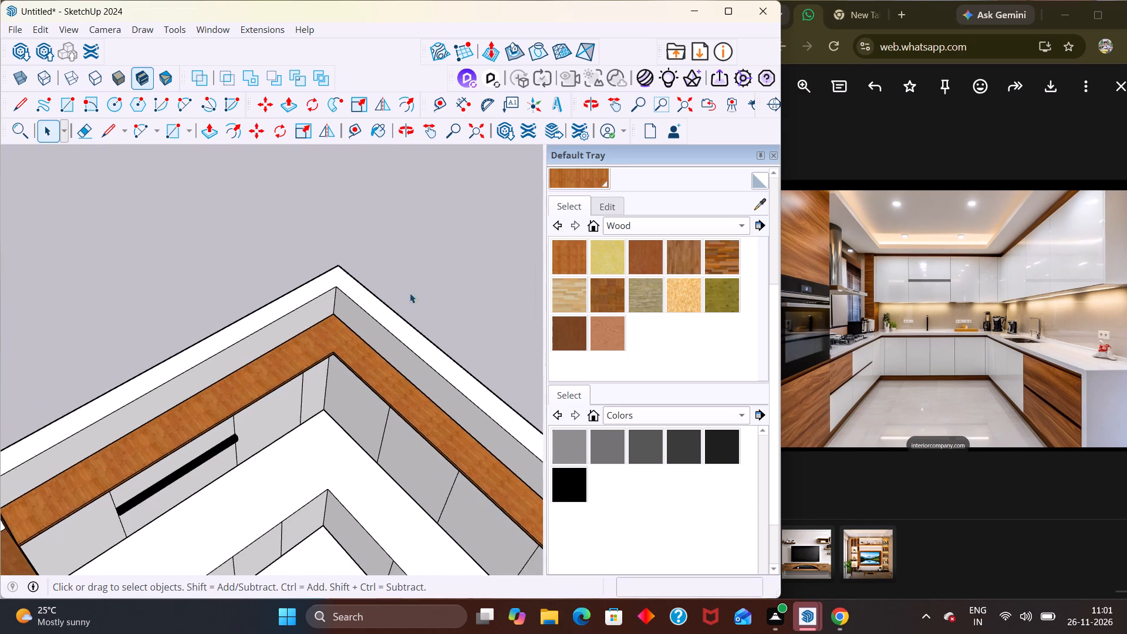
scroll(410, 293, down, 3)
middle_drag(349, 394, 116, 441)
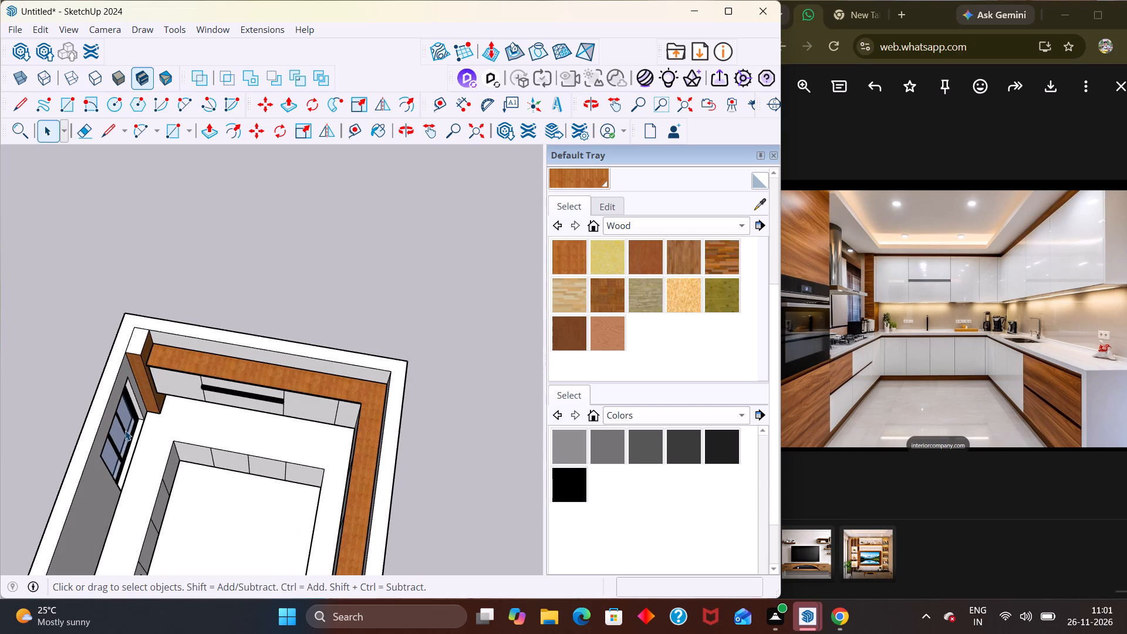
scroll(184, 418, down, 4)
middle_drag(263, 412, 320, 296)
scroll(327, 290, down, 11)
middle_drag(313, 424, 335, 295)
scroll(349, 338, up, 8)
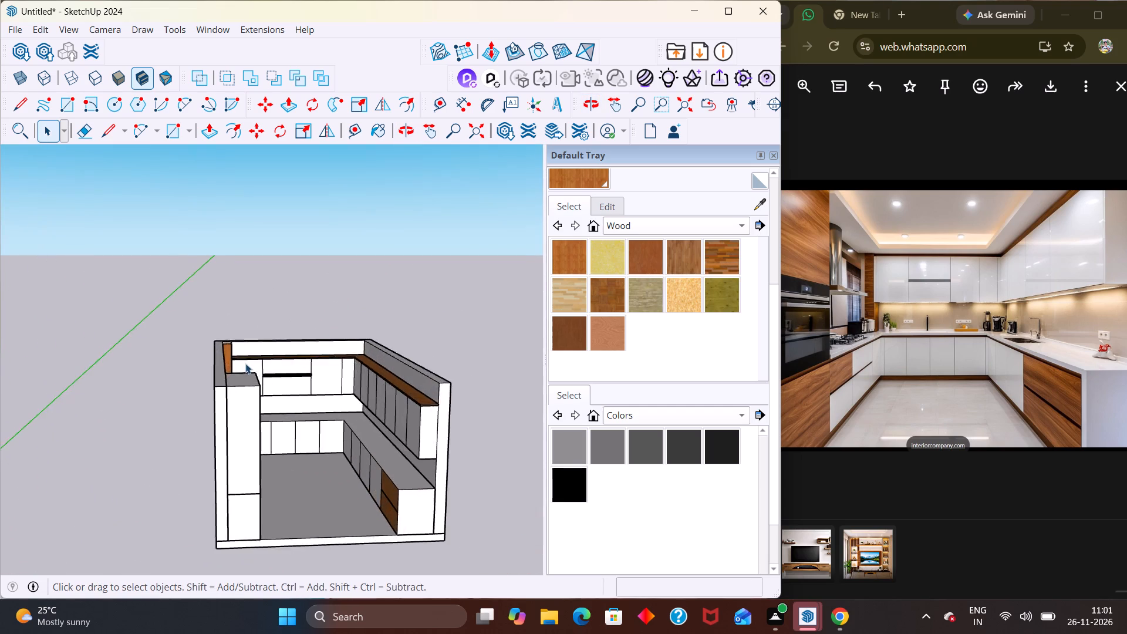
scroll(245, 363, up, 5)
middle_drag(278, 399, 139, 405)
scroll(170, 386, down, 4)
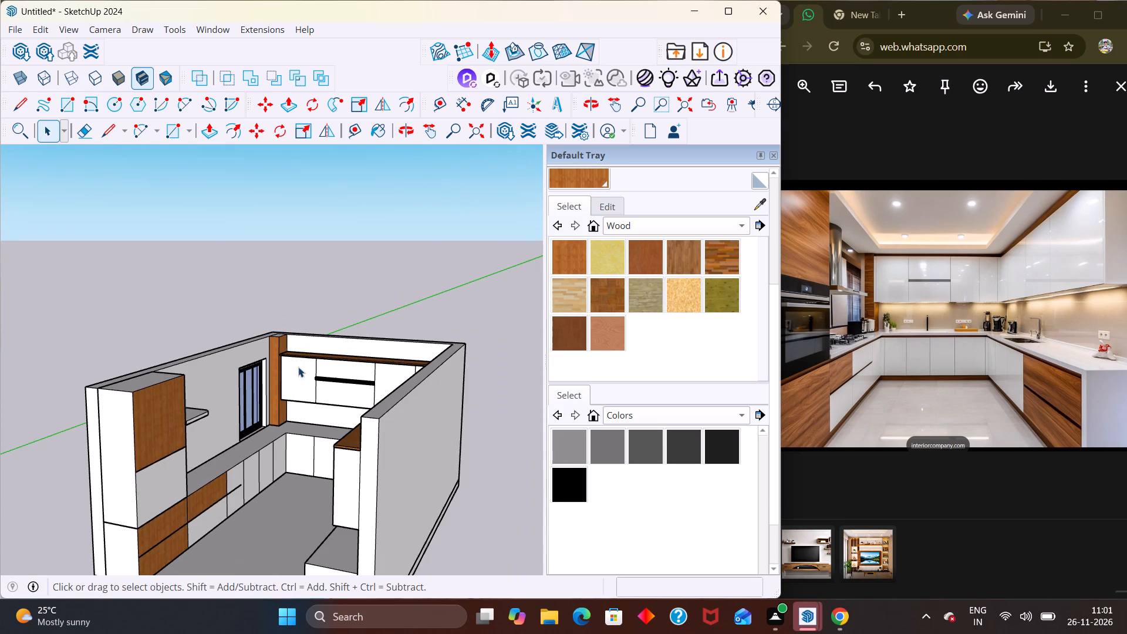
scroll(301, 359, down, 3)
scroll(307, 359, up, 1)
scroll(313, 360, down, 1)
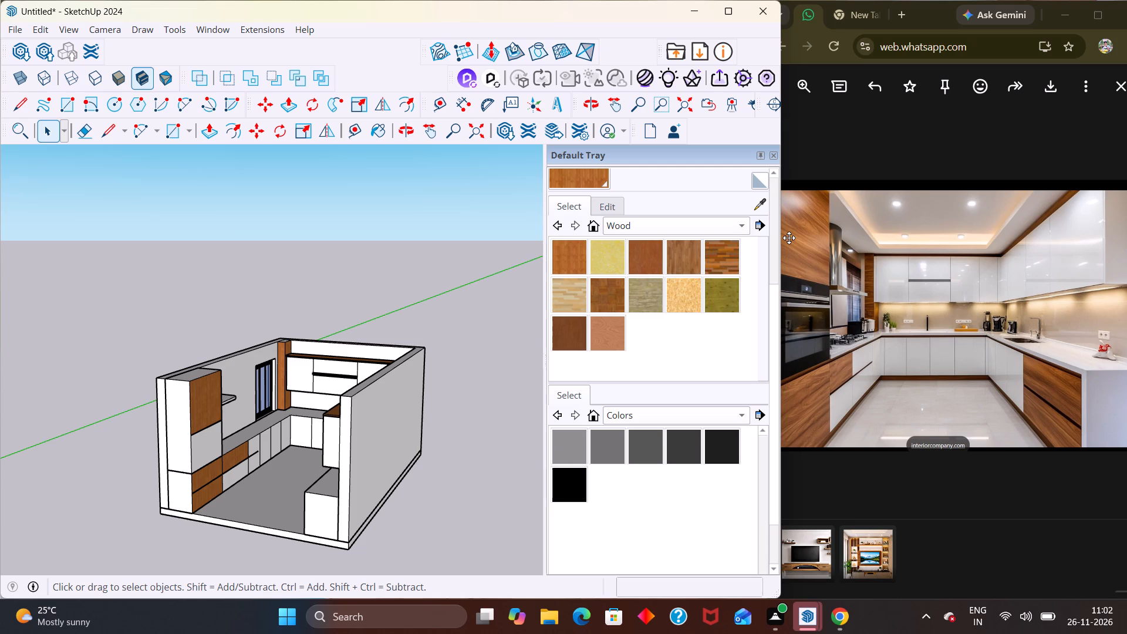
scroll(769, 281, down, 1)
scroll(491, 316, down, 2)
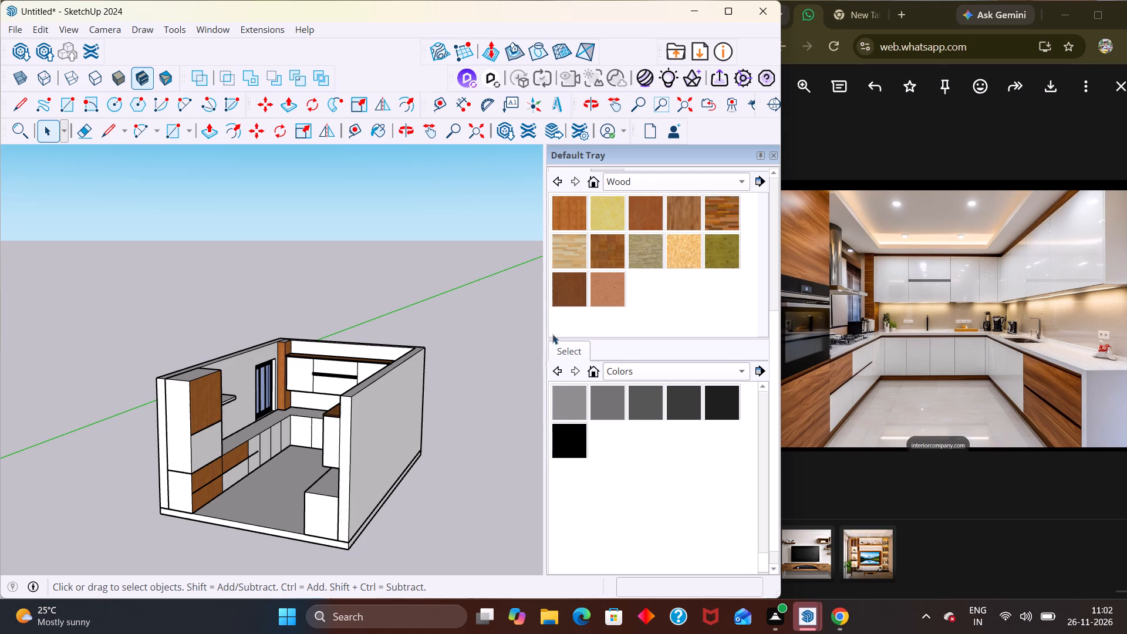
scroll(552, 334, down, 6)
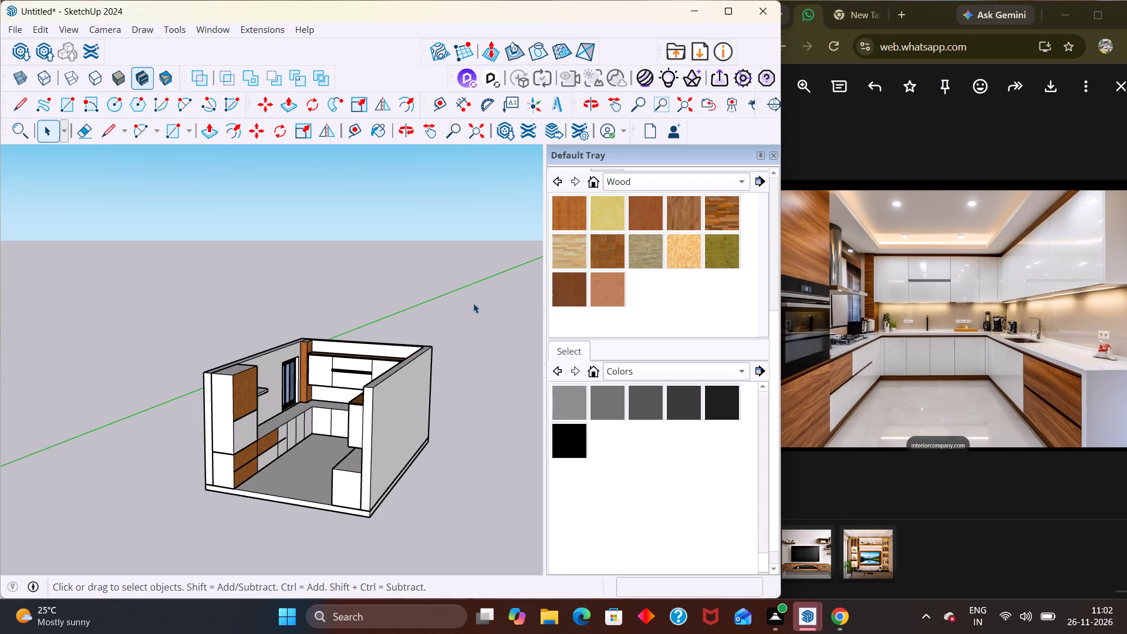
scroll(302, 358, down, 7)
middle_drag(288, 405, 419, 402)
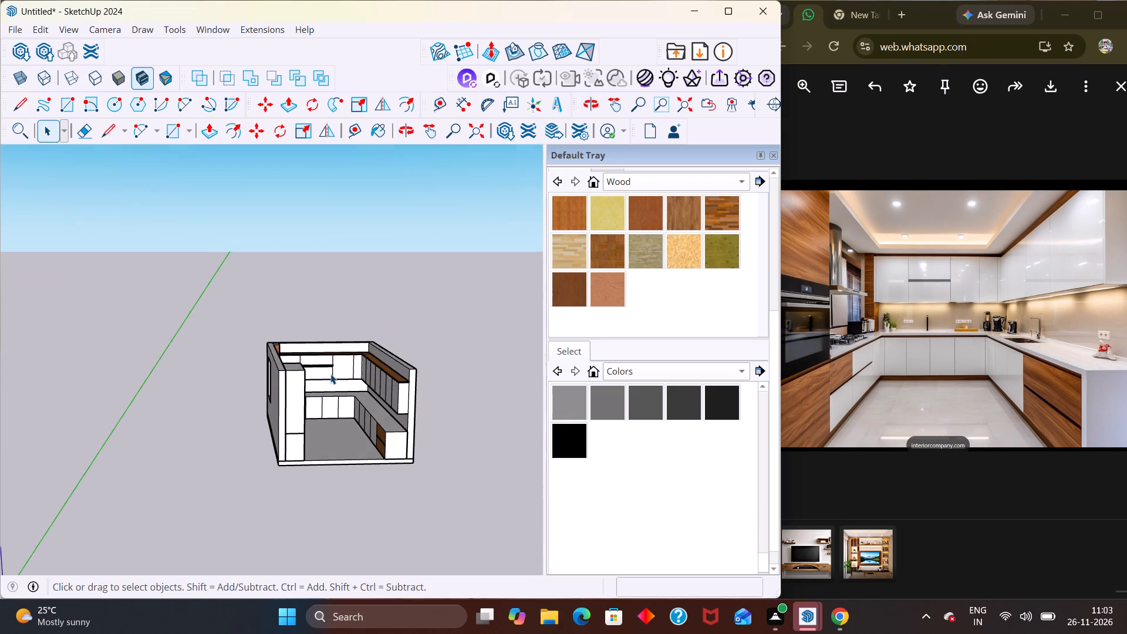
middle_drag(351, 409, 391, 393)
scroll(387, 403, up, 3)
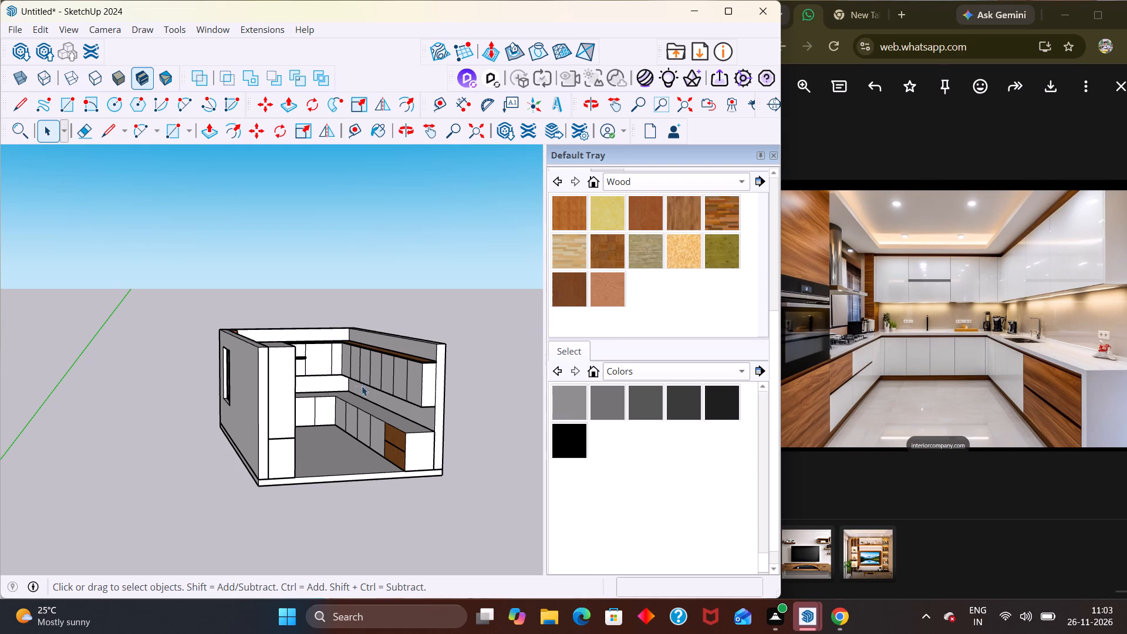
scroll(354, 386, down, 1)
middle_drag(357, 392, 399, 484)
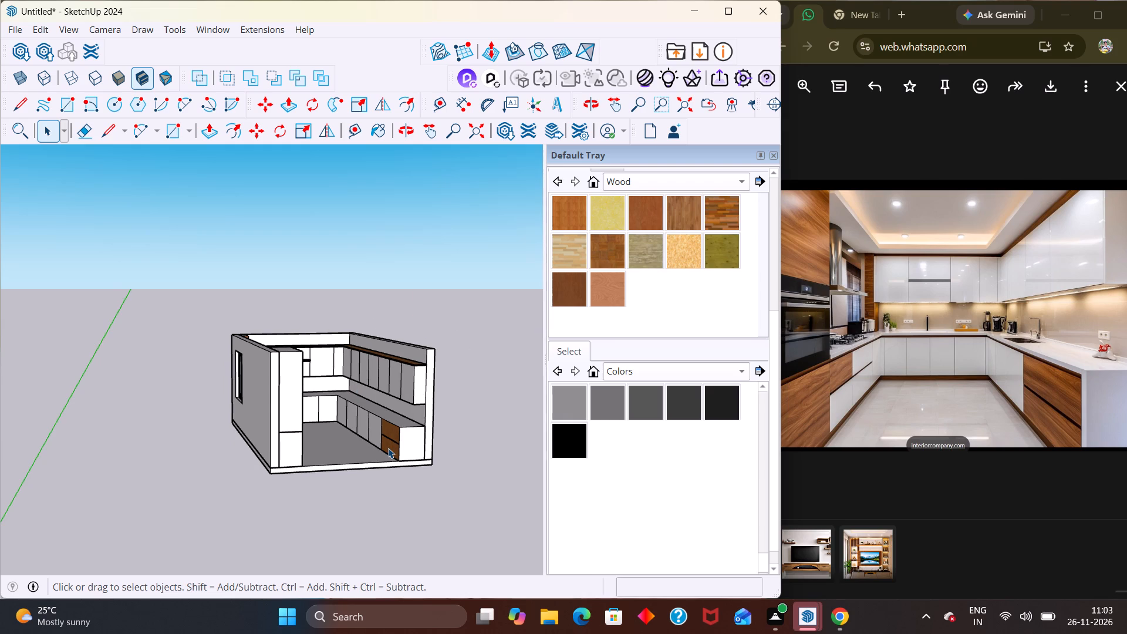
scroll(425, 440, down, 2)
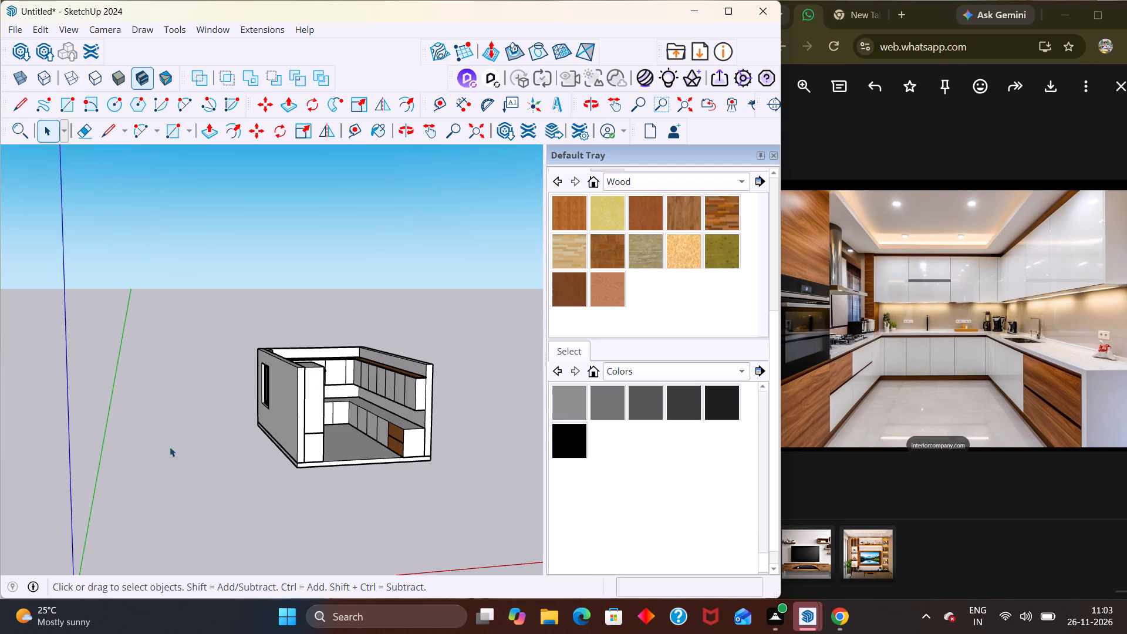
scroll(401, 341, down, 3)
middle_drag(444, 360, 325, 493)
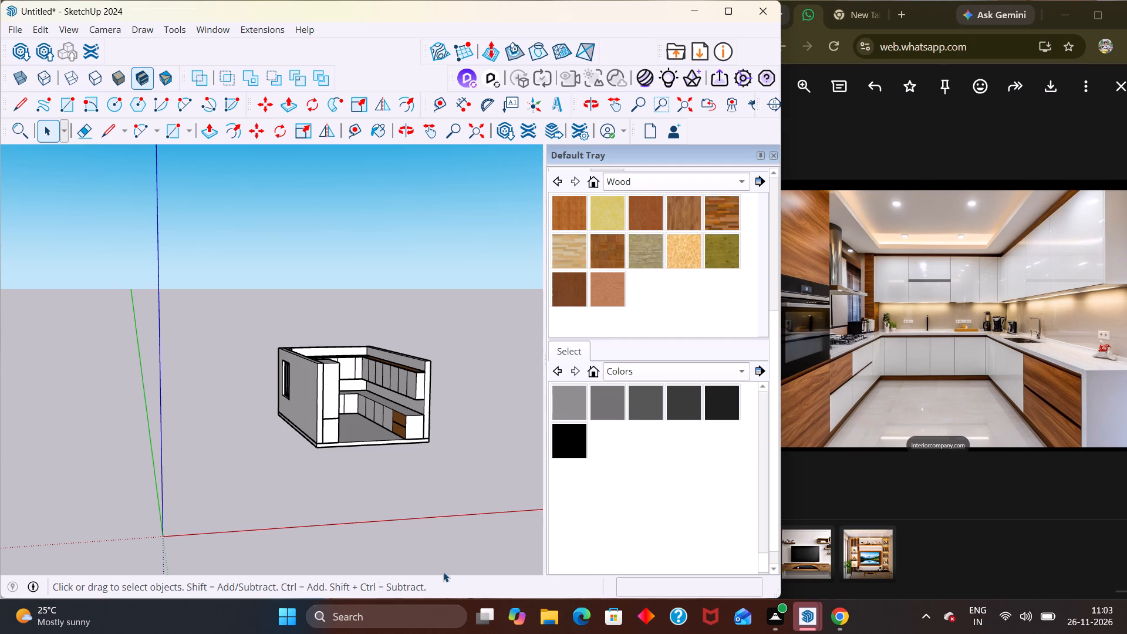
scroll(429, 292, down, 3)
middle_drag(430, 345, 274, 404)
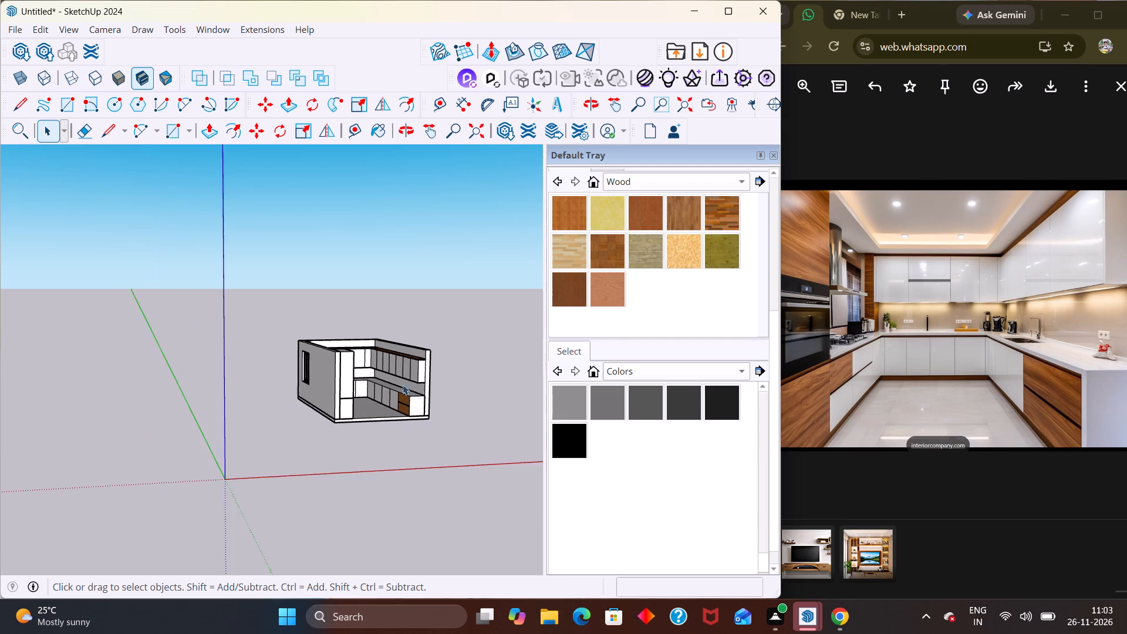
middle_drag(416, 392, 141, 493)
middle_drag(245, 410, 0, 591)
scroll(207, 386, up, 3)
scroll(212, 376, down, 1)
scroll(212, 375, up, 2)
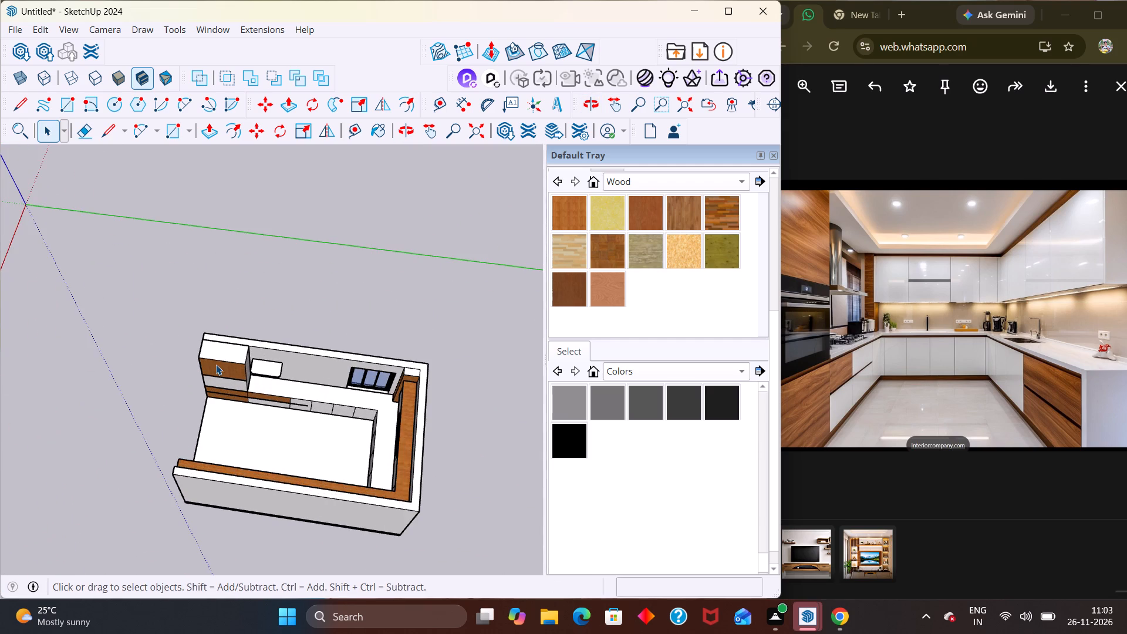
Inspect the window wall around the rounded shelf beside the tall wood-fronted cabinet.
scroll(288, 328, up, 3)
middle_drag(265, 403, 279, 289)
scroll(274, 309, up, 4)
scroll(238, 434, down, 1)
scroll(238, 441, up, 2)
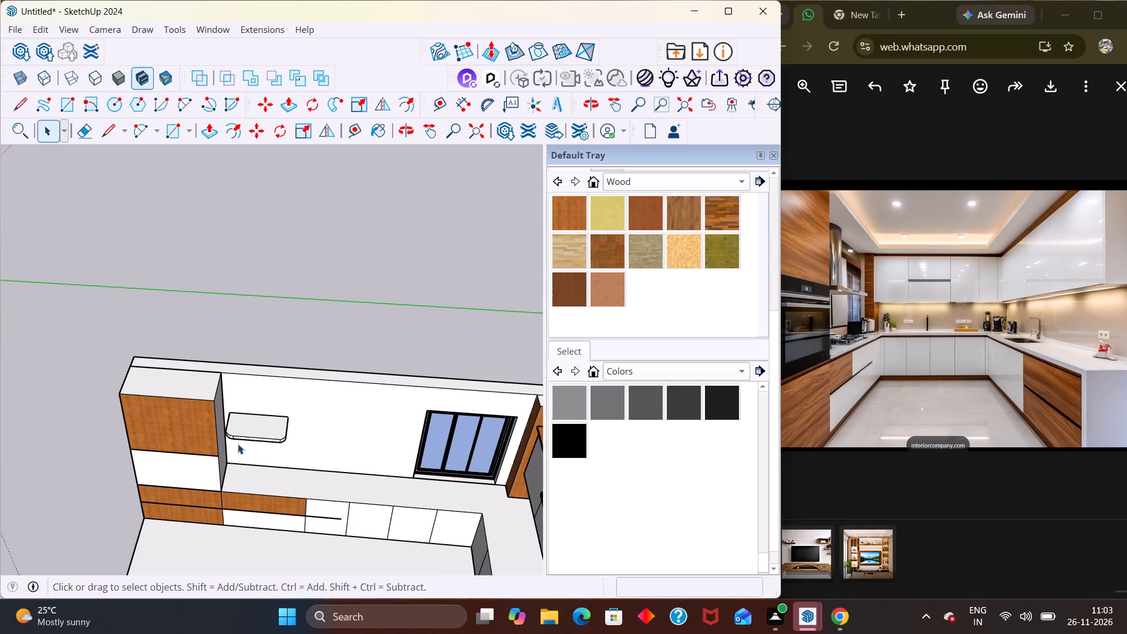
middle_drag(316, 482, 335, 338)
scroll(235, 387, up, 4)
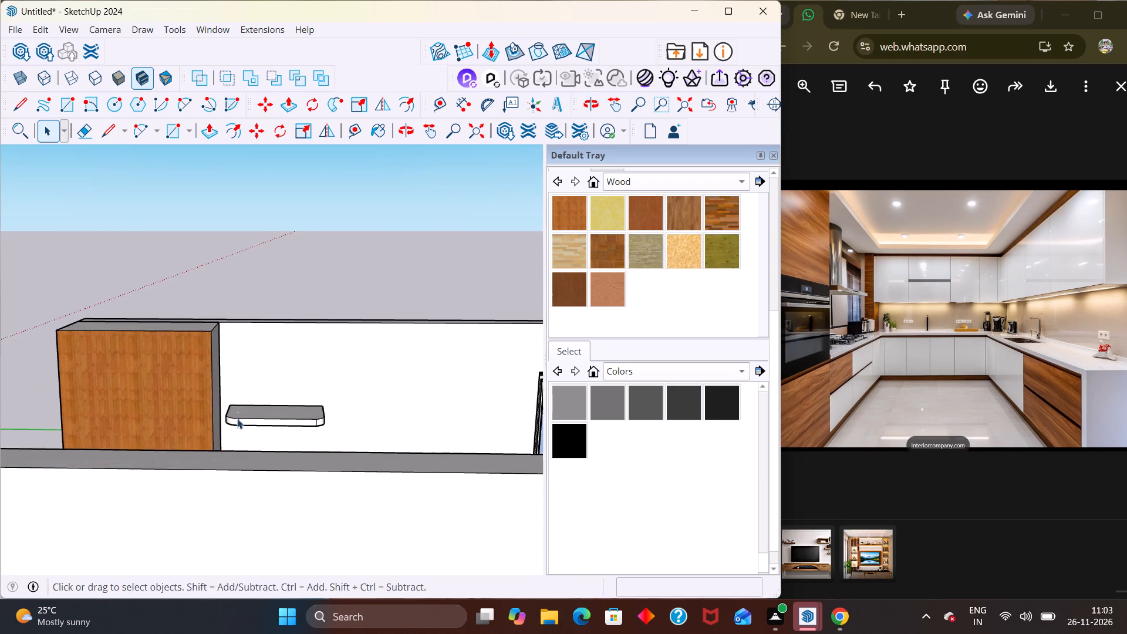
middle_drag(240, 420, 269, 559)
scroll(269, 559, up, 1)
scroll(262, 443, up, 3)
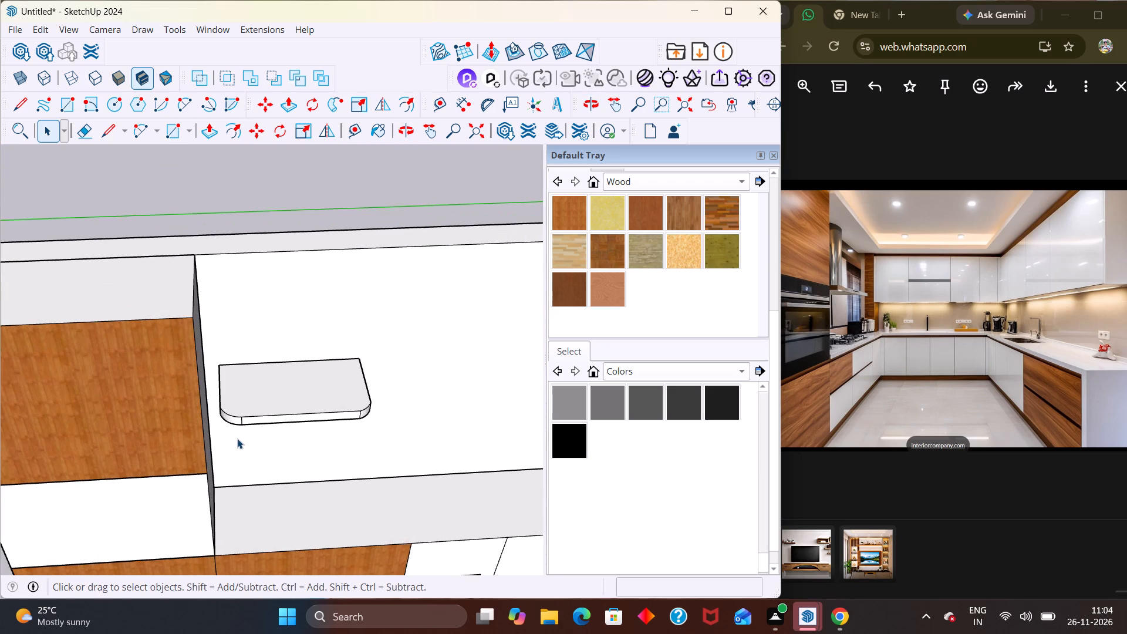
scroll(252, 429, up, 2)
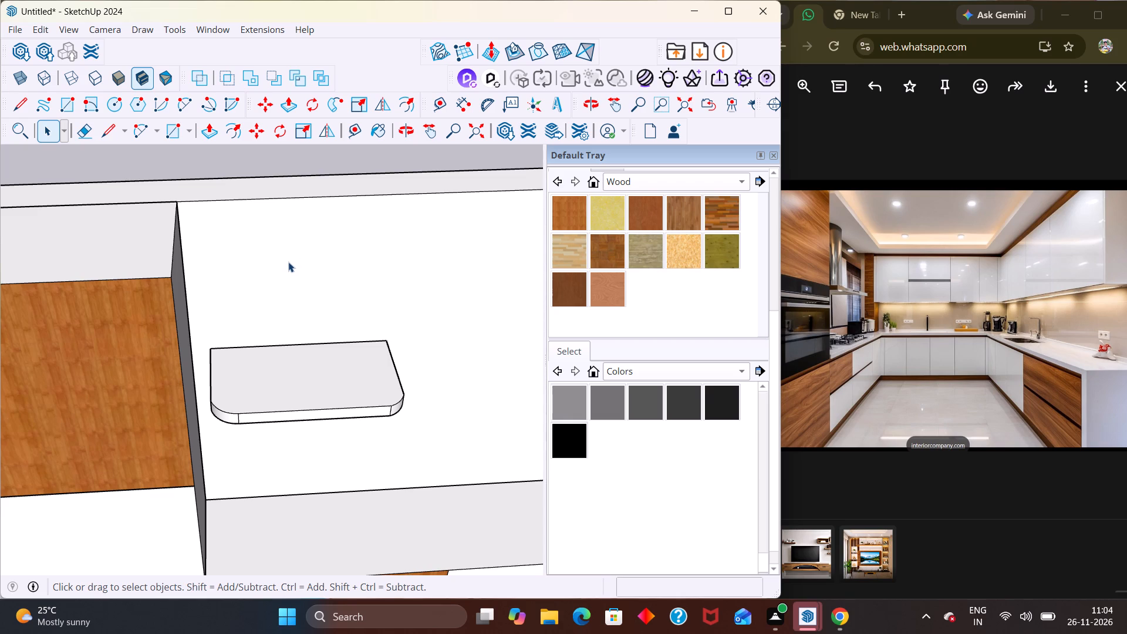
scroll(359, 303, down, 18)
middle_drag(353, 340, 374, 344)
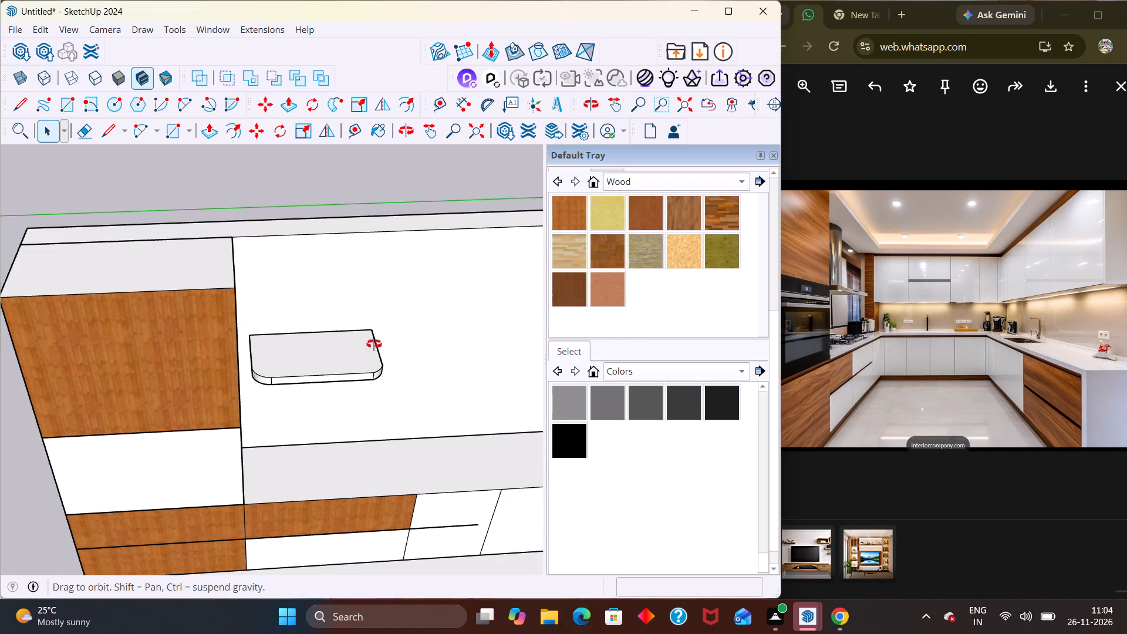
middle_drag(374, 344, 406, 342)
scroll(349, 313, down, 4)
middle_drag(375, 400, 288, 378)
scroll(120, 280, down, 5)
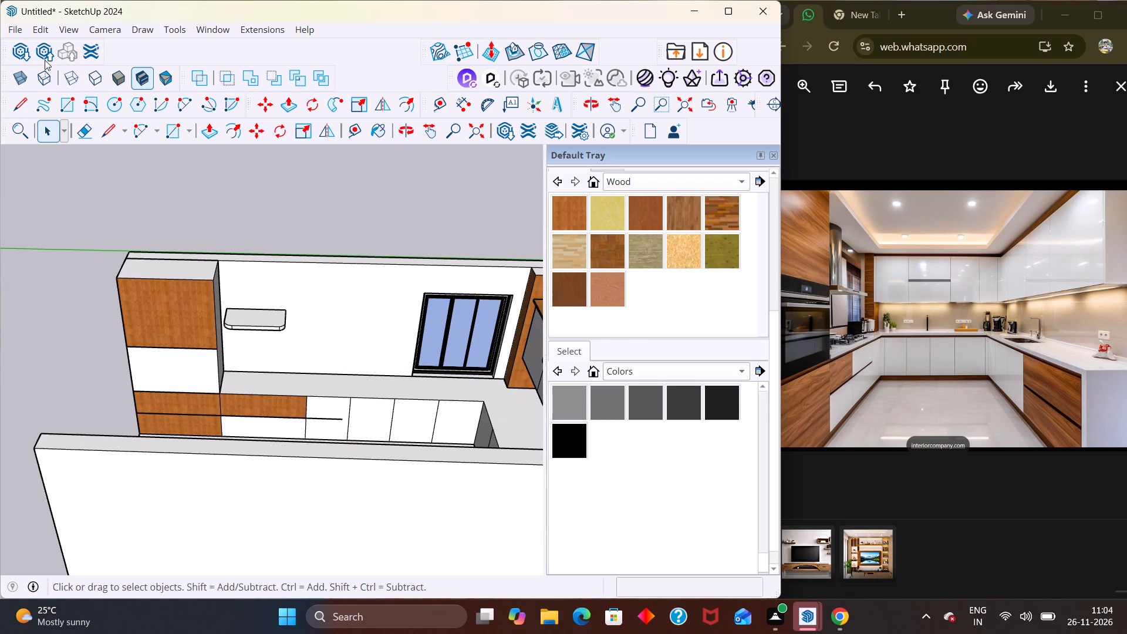
Open 3D Warehouse, replace the existing search text and search the models for "MIX".
click(23, 55)
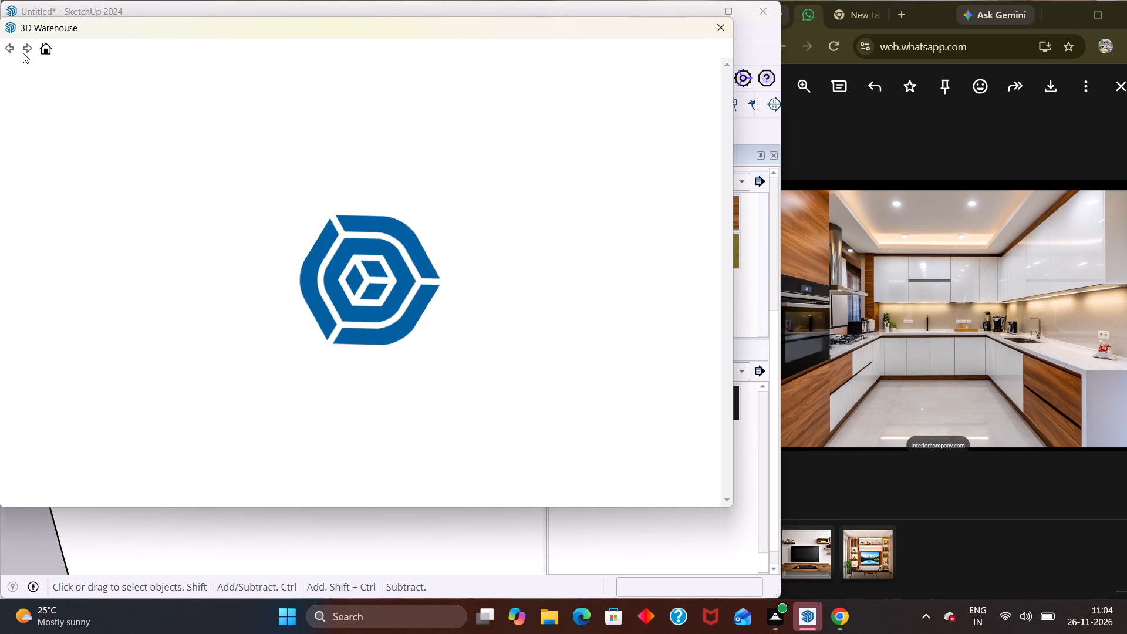
click(304, 89)
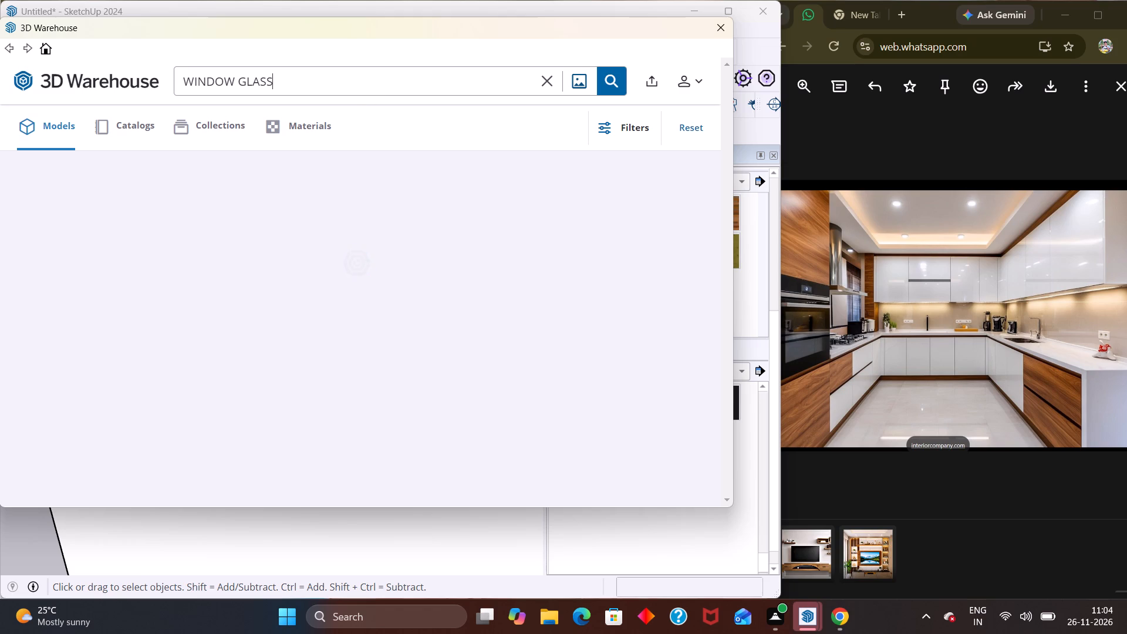
key(BackSpace)
key(BackSpace)
key(BackSpace)
key(BackSpace)
key(BackSpace)
key(BackSpace)
key(BackSpace)
key(BackSpace)
key(BackSpace)
key(BackSpace)
key(BackSpace)
key(BackSpace)
key(BackSpace)
key(BackSpace)
key(BackSpace)
key(BackSpace)
key(BackSpace)
key(BackSpace)
key(BackSpace)
key(BackSpace)
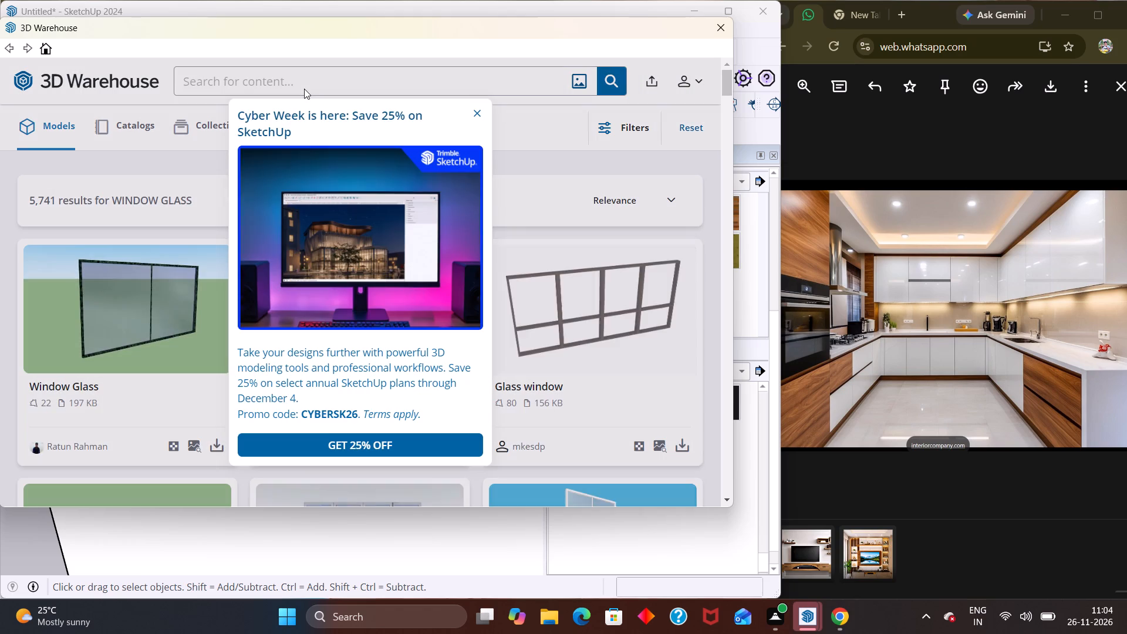
click(474, 116)
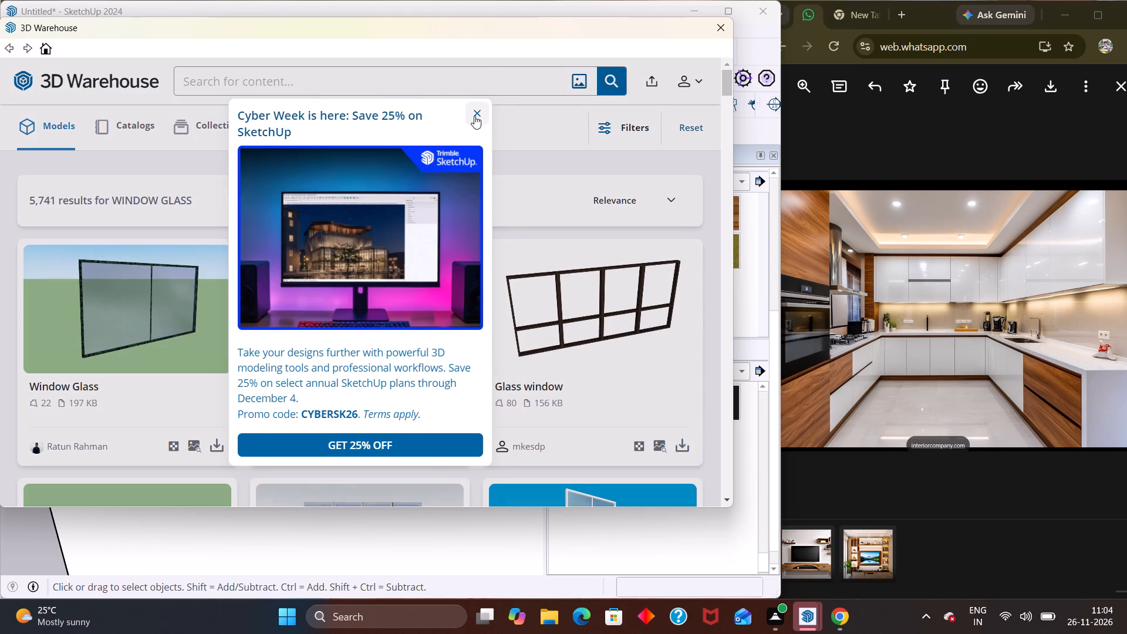
click(435, 78)
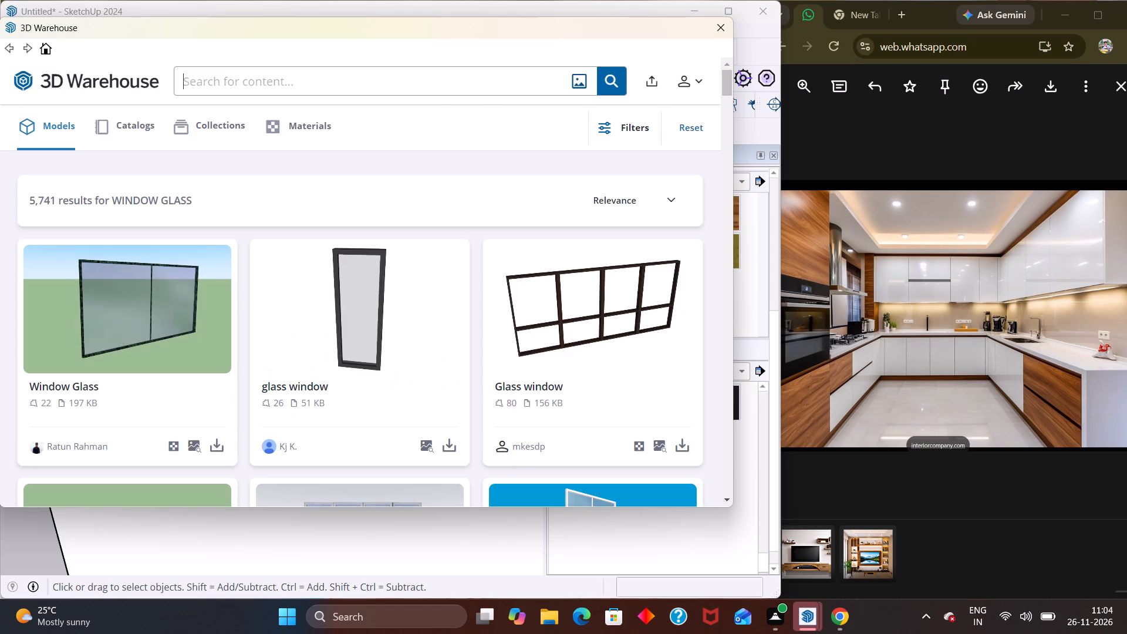
text(MIX)
key(Return)
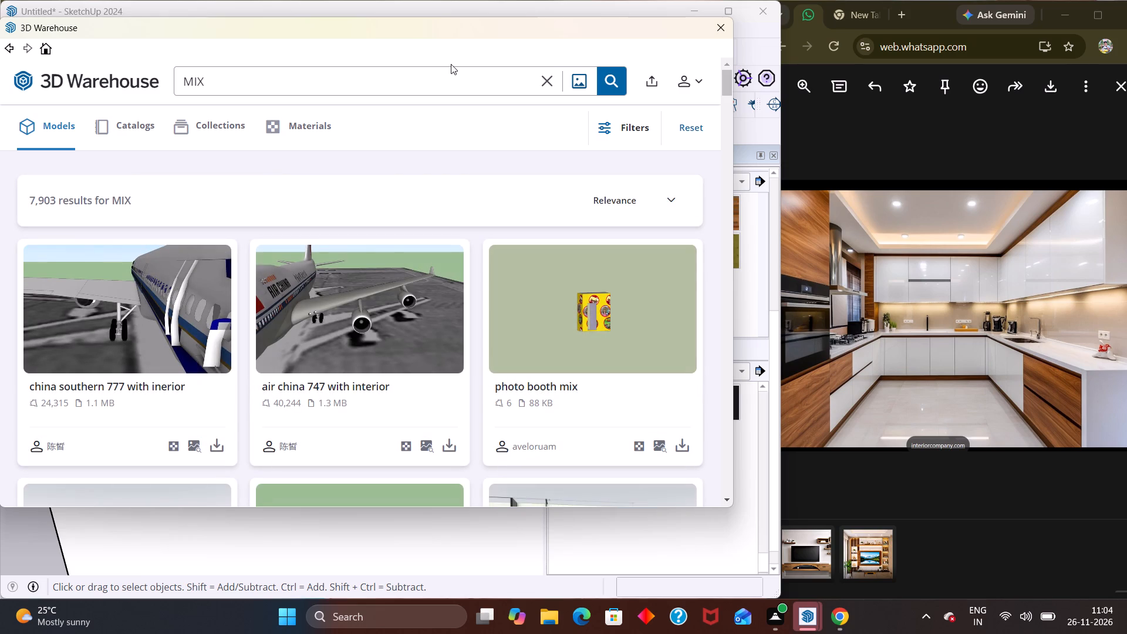
Find the blender model named "mix" (174 KB) in the MIX results and load it directly into the kitchen model.
scroll(521, 311, down, 4)
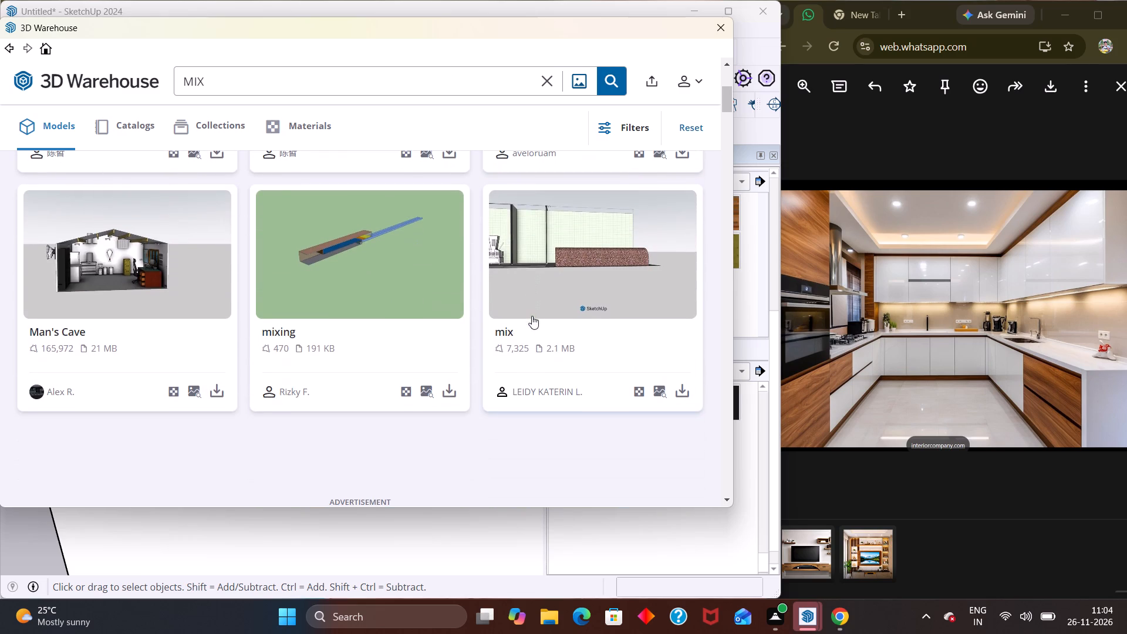
scroll(376, 292, down, 13)
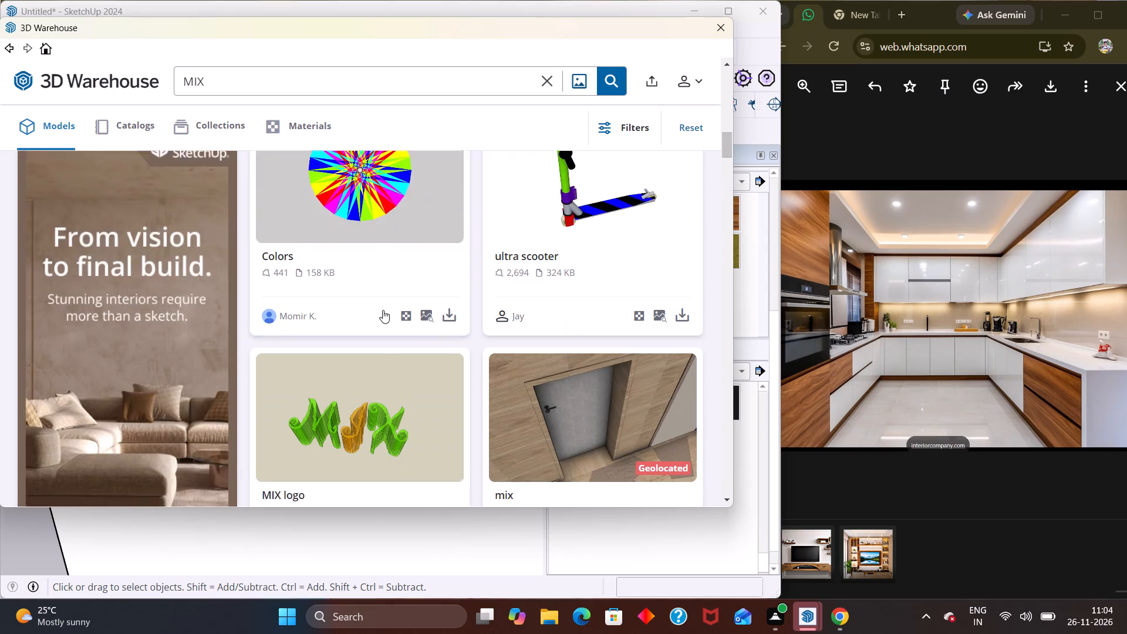
scroll(383, 310, down, 5)
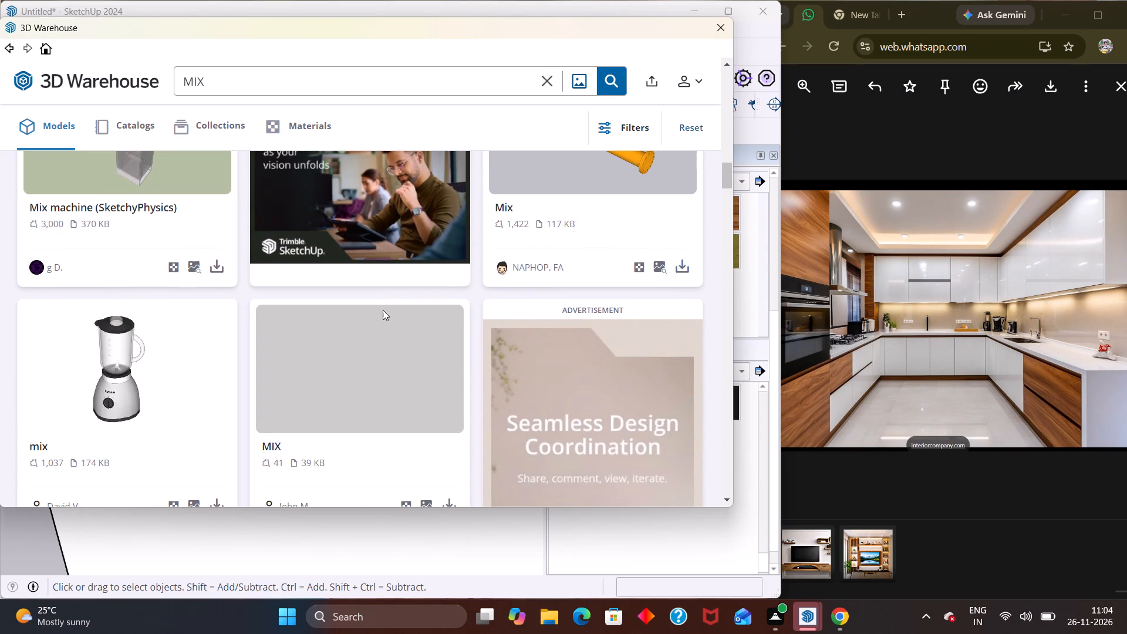
scroll(174, 328, down, 2)
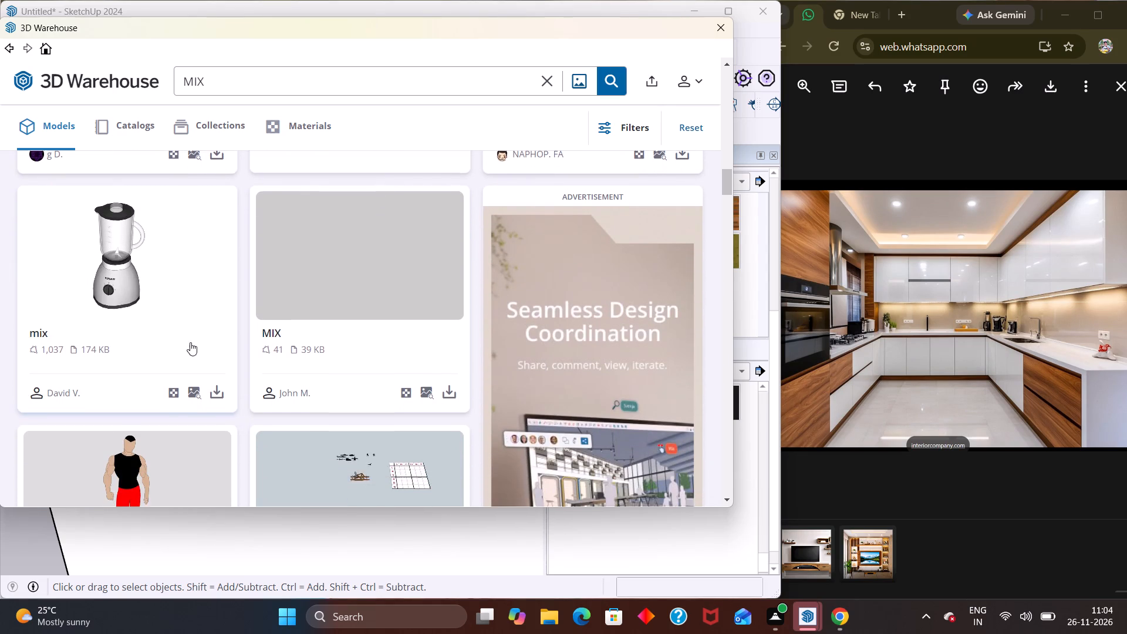
click(216, 357)
click(326, 294)
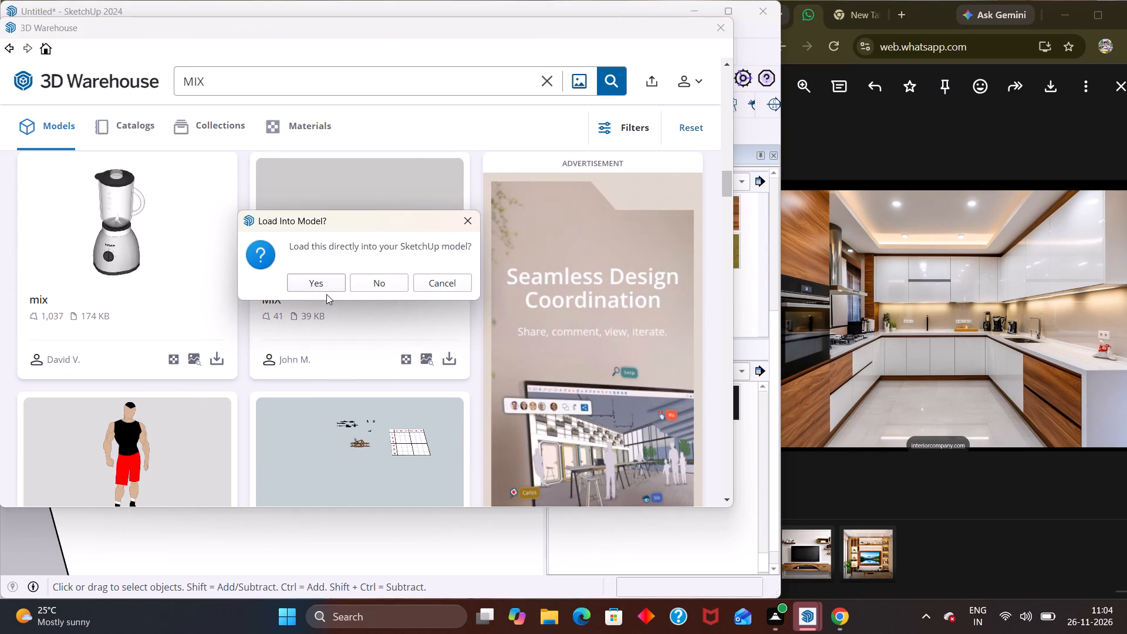
click(318, 282)
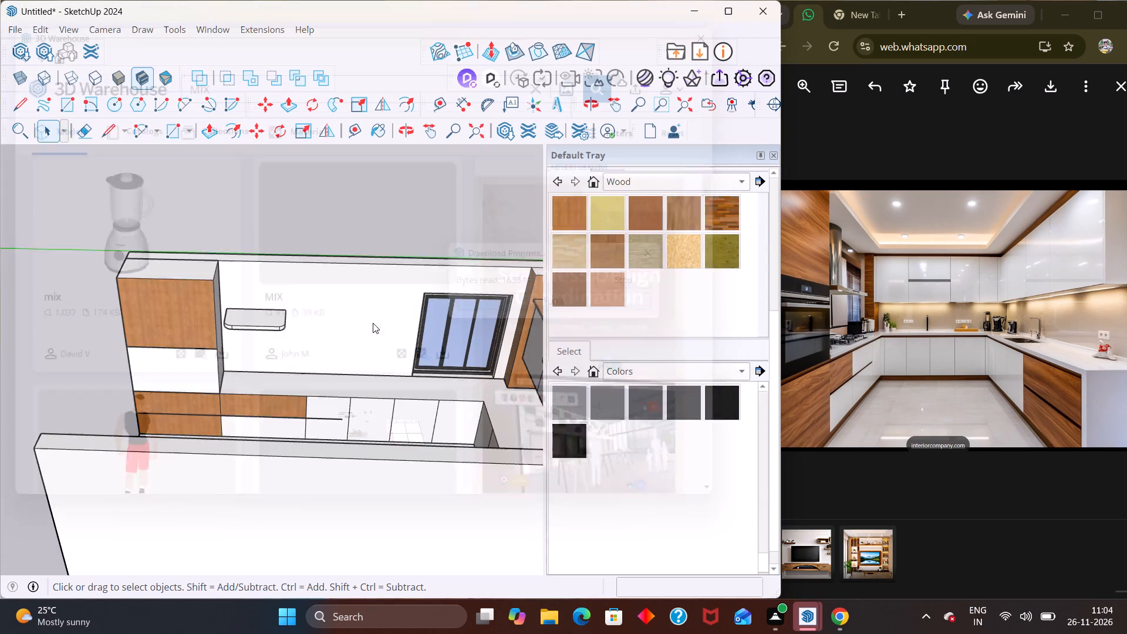
Place the blender on the countertop near the inner corner where the end wall meets the long cabinet wall.
scroll(411, 347, down, 2)
scroll(230, 331, down, 5)
middle_drag(248, 335, 478, 273)
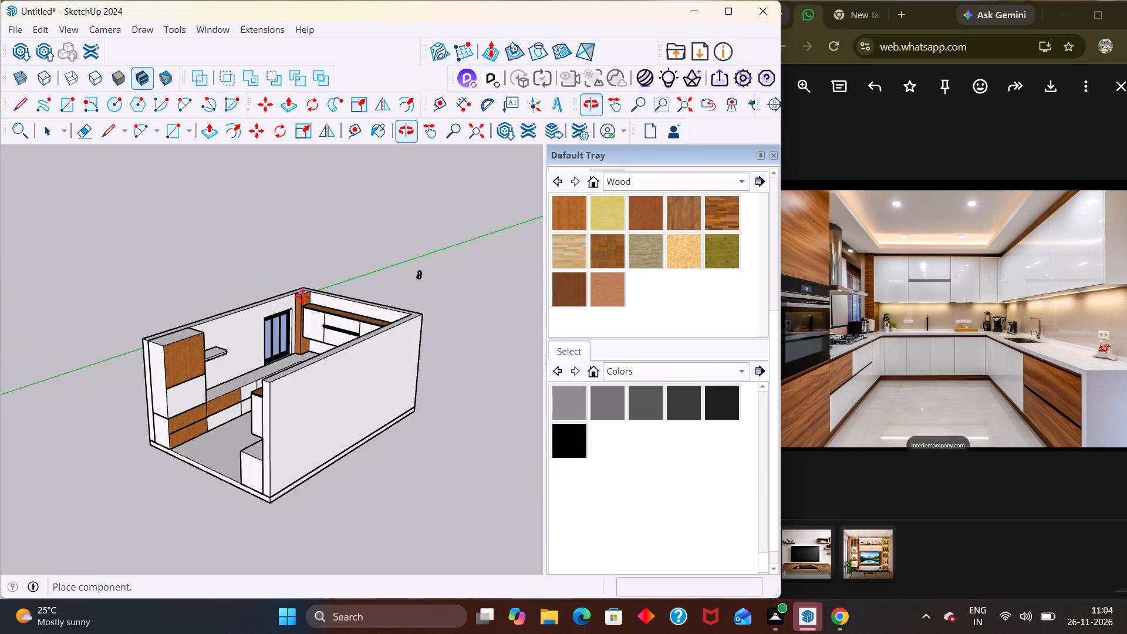
scroll(296, 311, up, 4)
middle_drag(317, 373, 335, 448)
scroll(334, 453, up, 9)
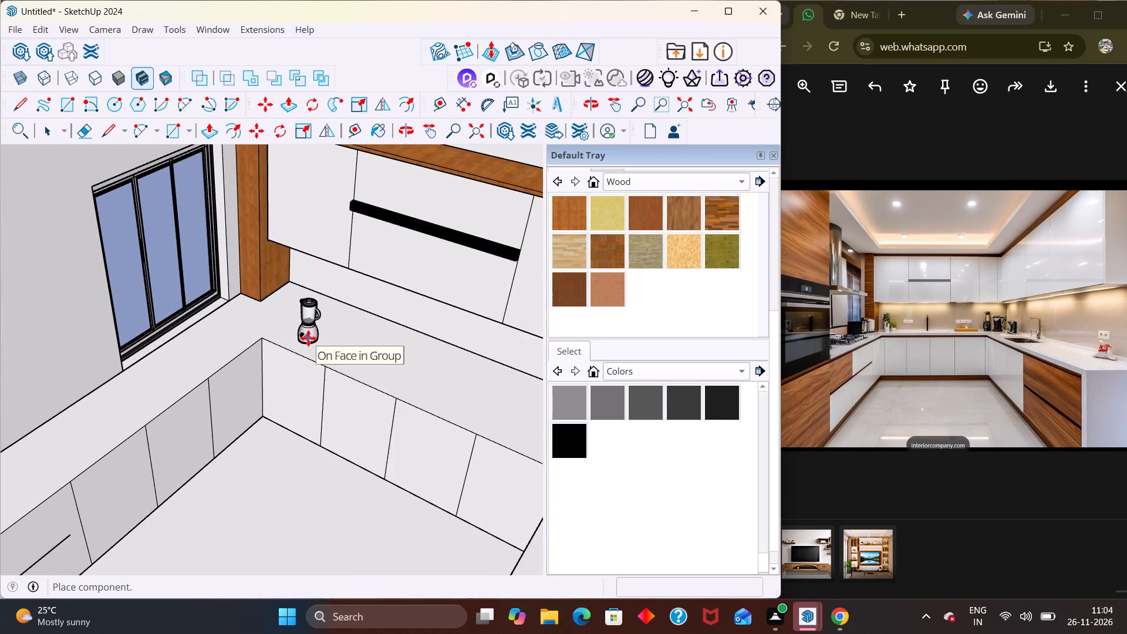
middle_drag(333, 359, 400, 313)
scroll(368, 311, down, 3)
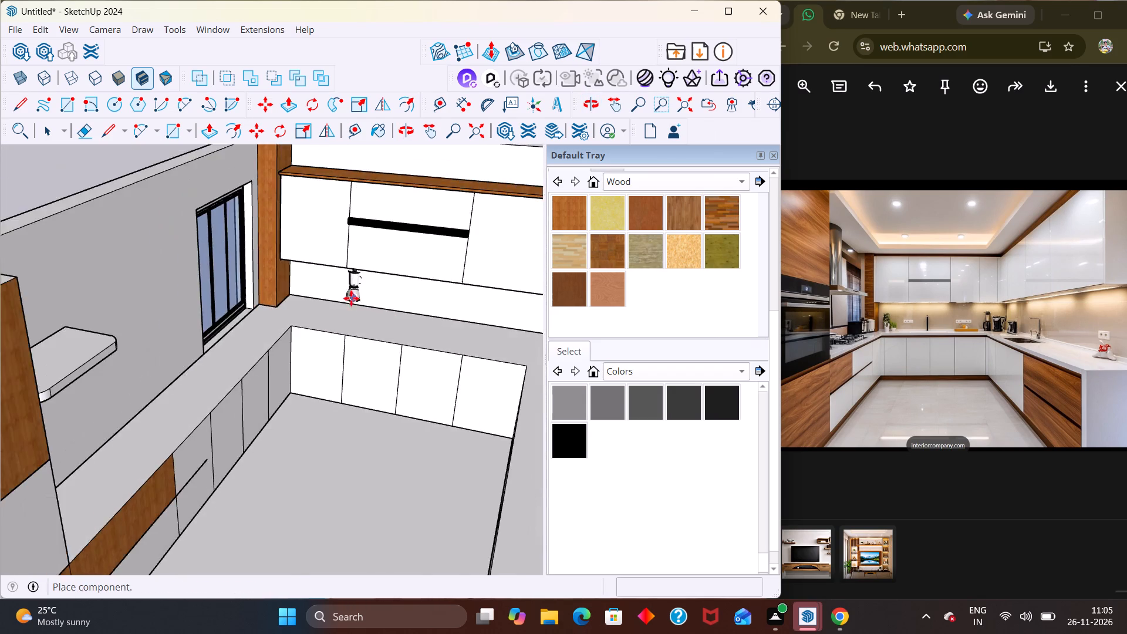
scroll(351, 298, down, 5)
scroll(334, 338, up, 3)
scroll(333, 339, down, 2)
middle_drag(355, 347, 539, 315)
scroll(546, 323, up, 12)
middle_drag(341, 345, 340, 383)
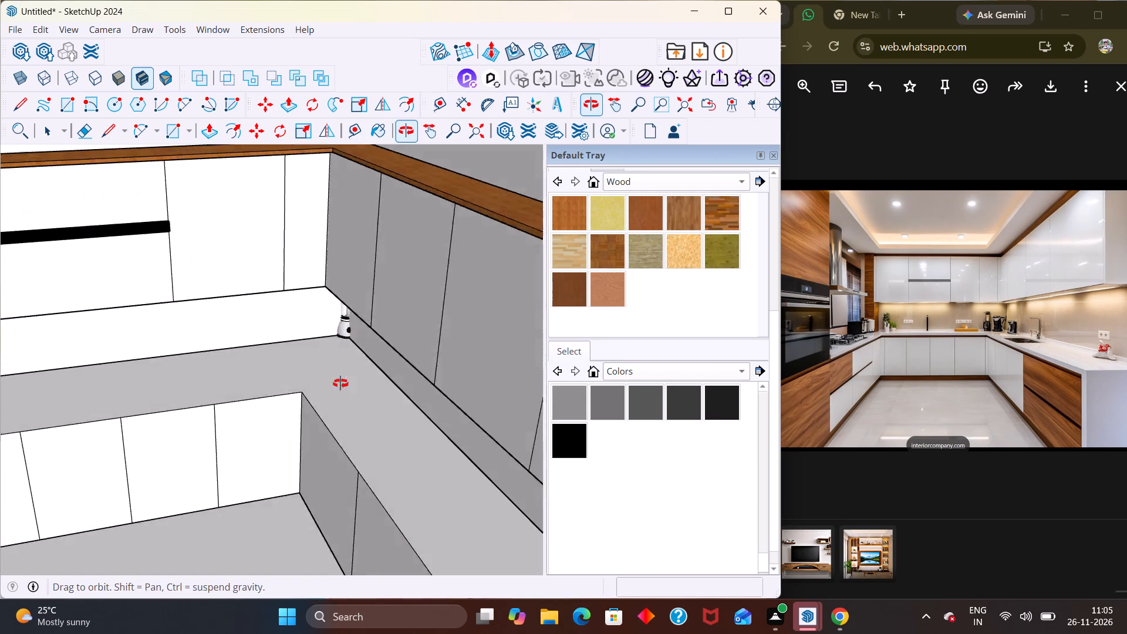
middle_drag(340, 383, 340, 394)
scroll(338, 390, up, 11)
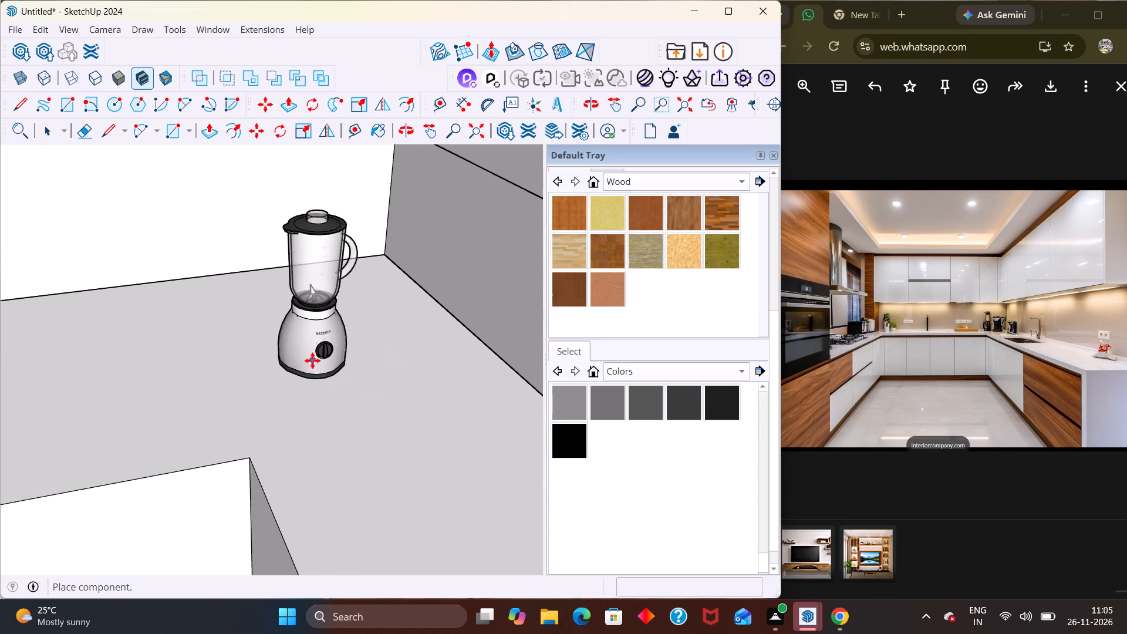
click(295, 335)
scroll(313, 322, down, 6)
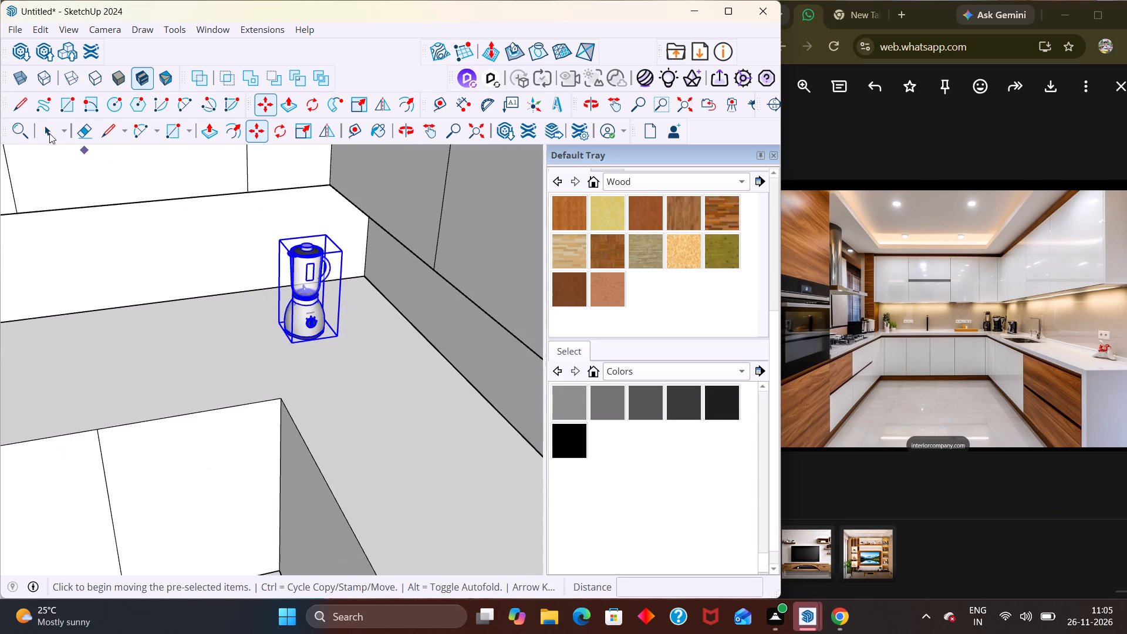
Reopen 3D Warehouse, dismiss the promotional pop-up and browse the MIX results for another model for the kitchen.
click(28, 52)
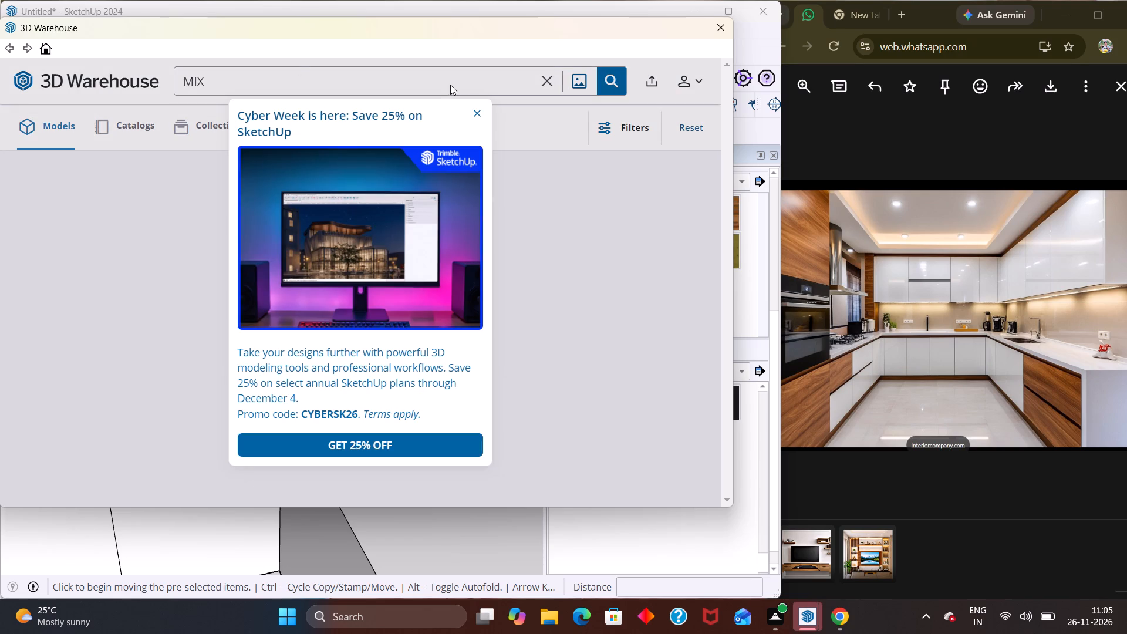
click(475, 110)
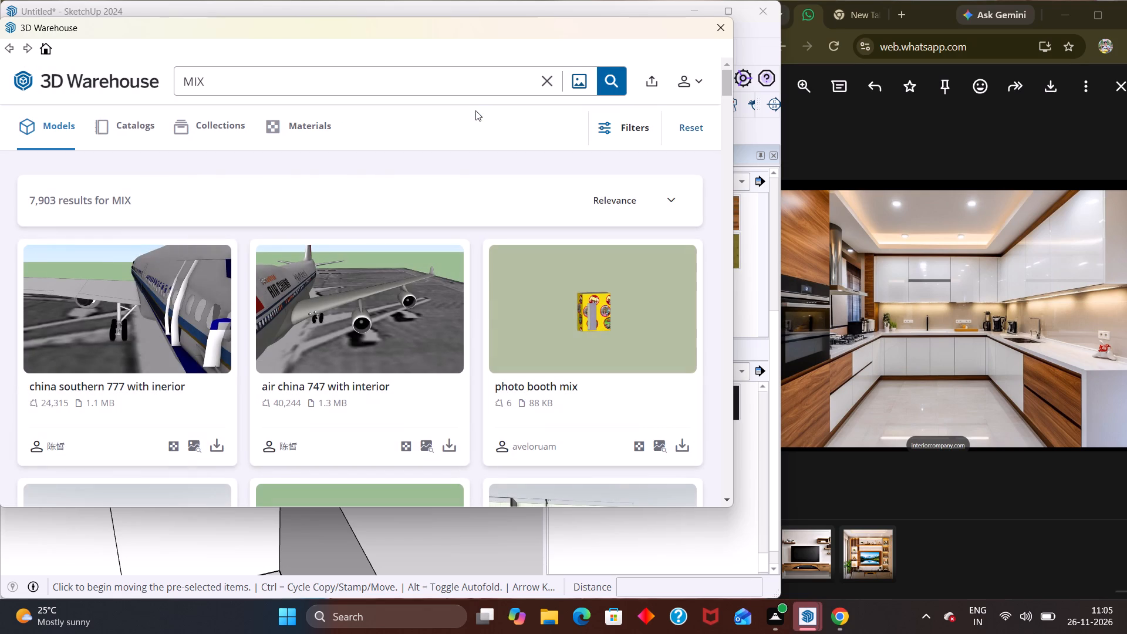
scroll(377, 338, down, 4)
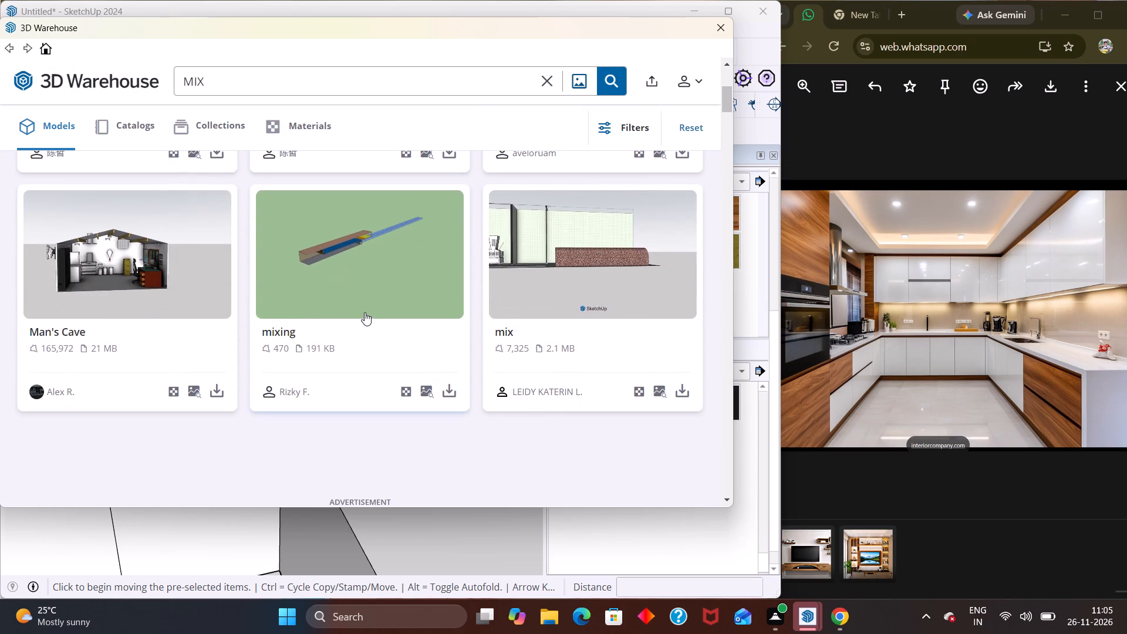
scroll(365, 313, down, 11)
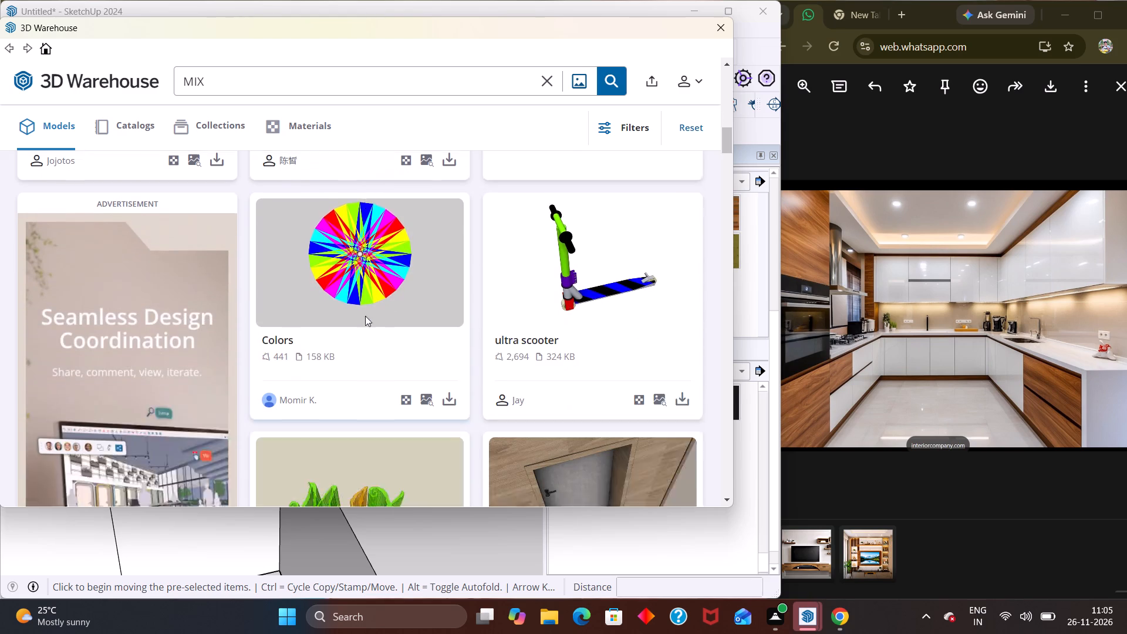
scroll(365, 315, down, 5)
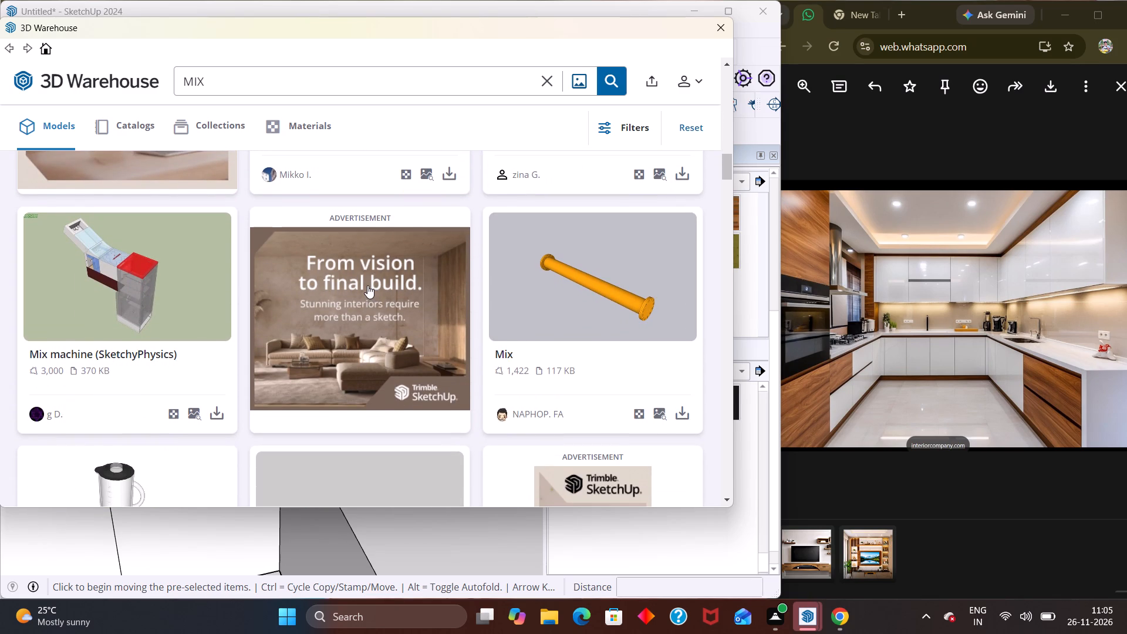
scroll(400, 340, down, 3)
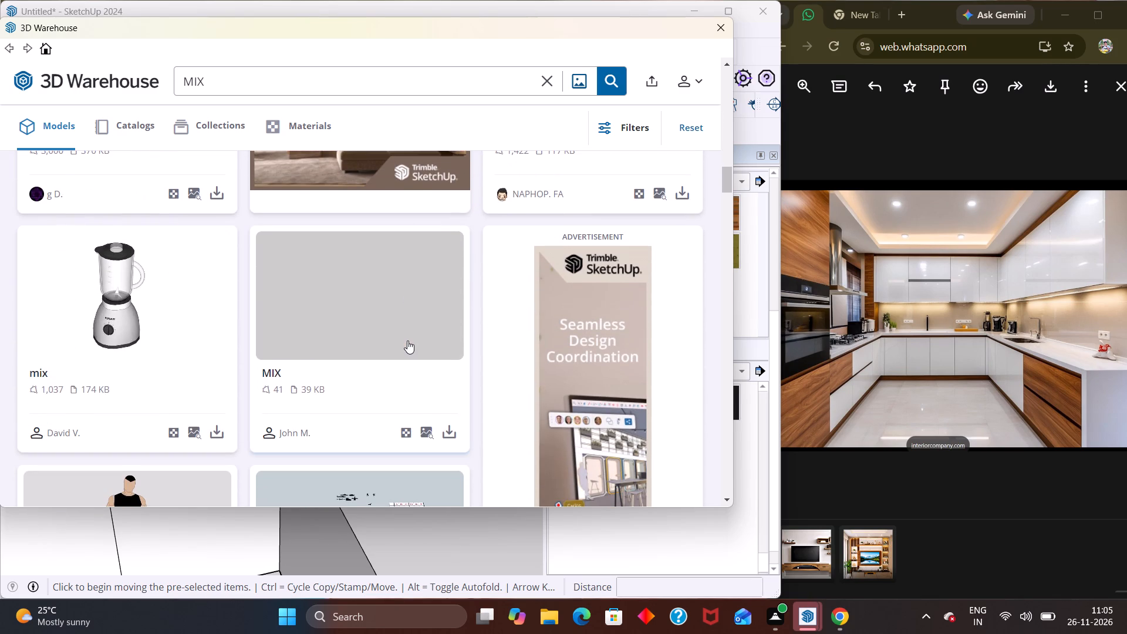
scroll(407, 340, down, 7)
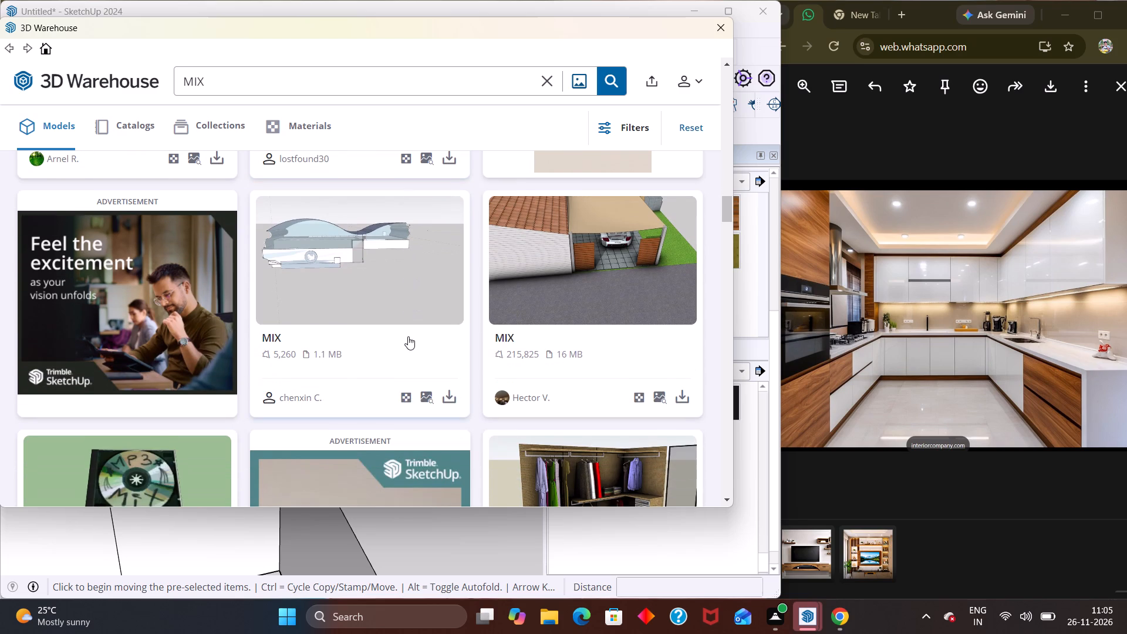
scroll(408, 336, down, 5)
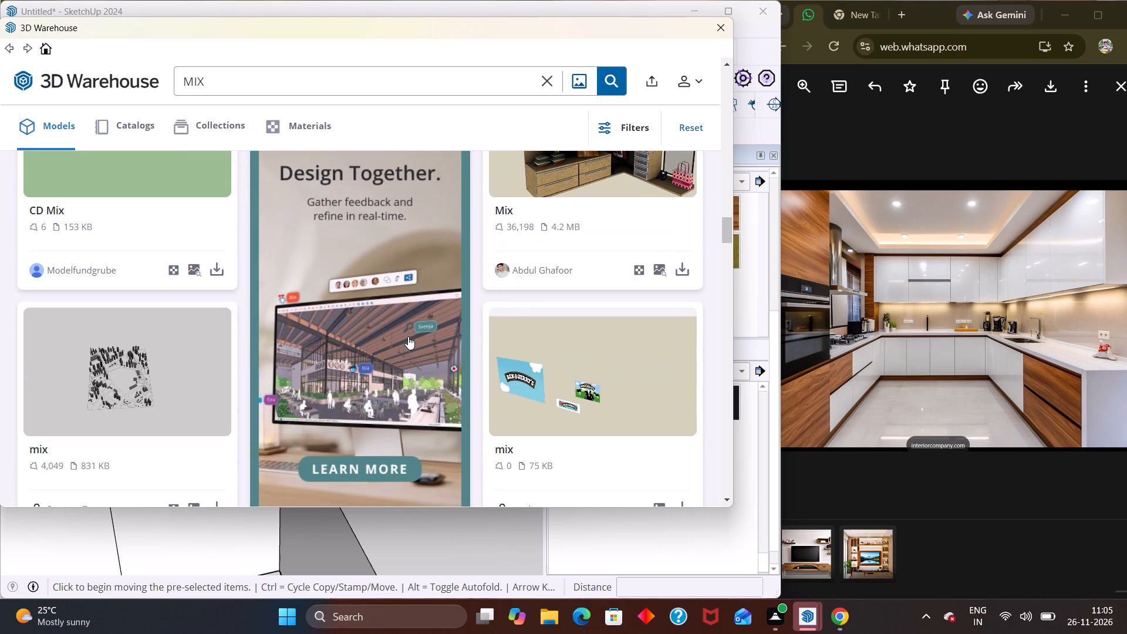
scroll(408, 336, down, 7)
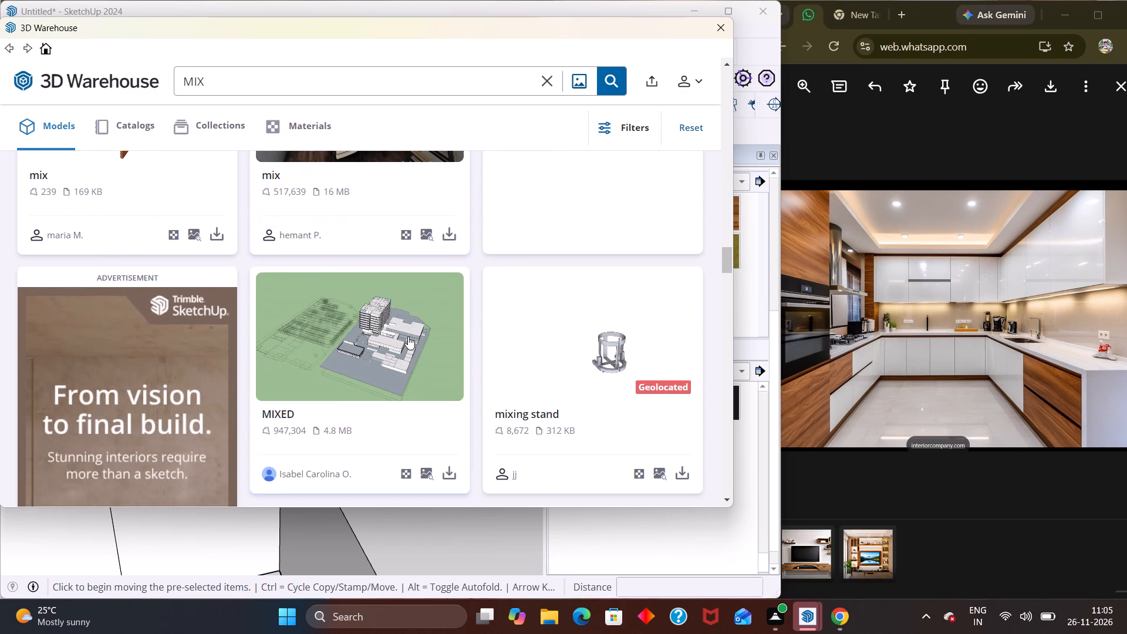
scroll(408, 336, down, 7)
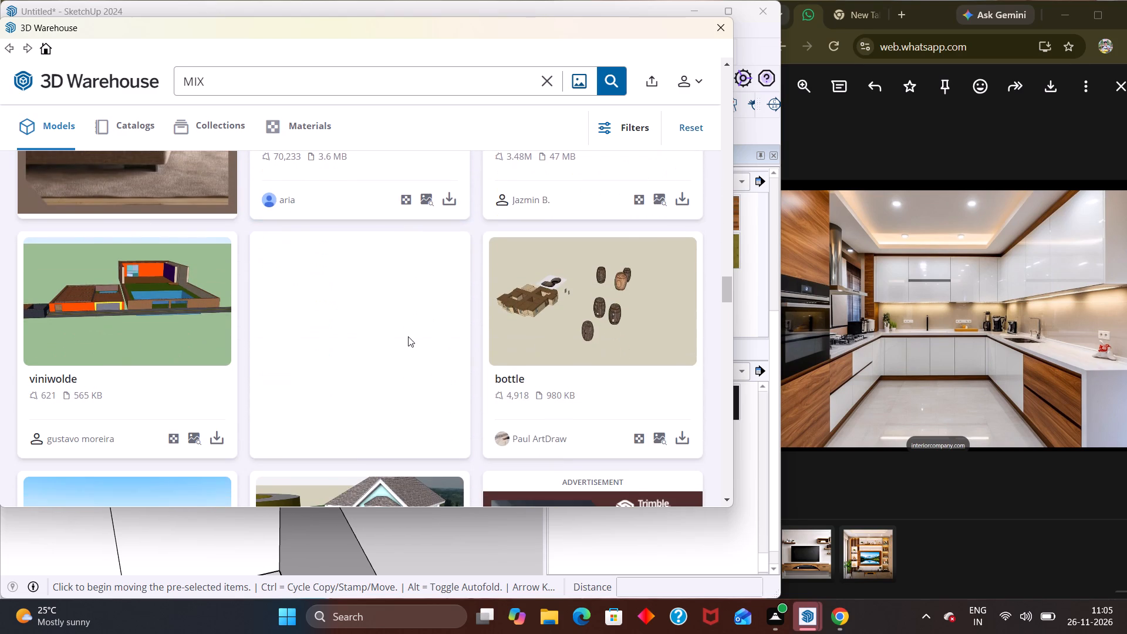
scroll(408, 336, down, 7)
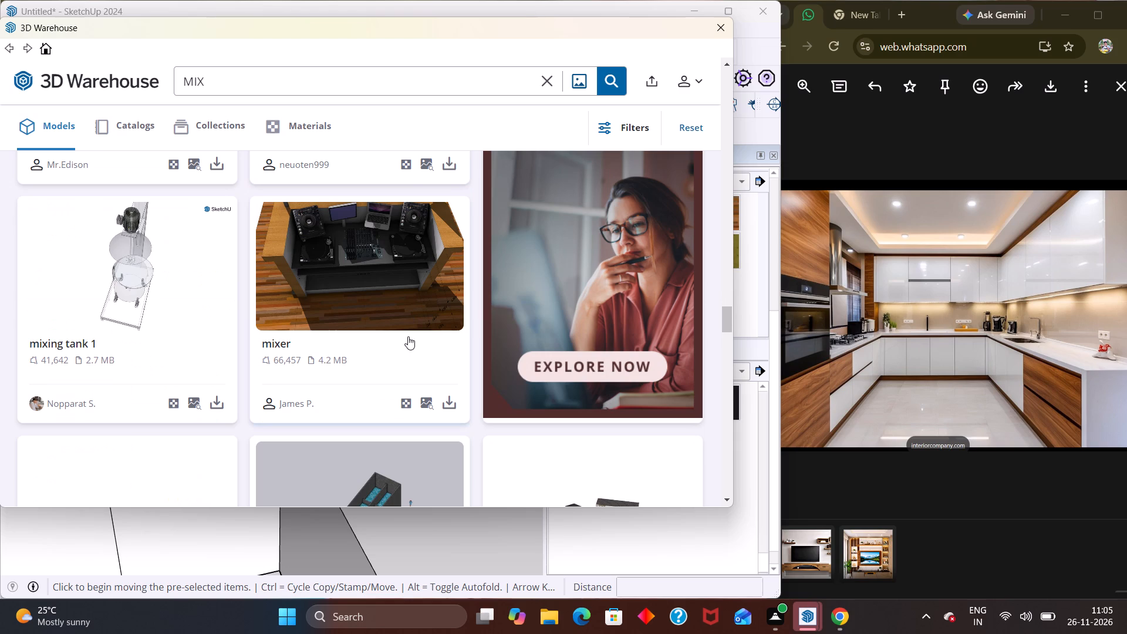
scroll(349, 344, down, 2)
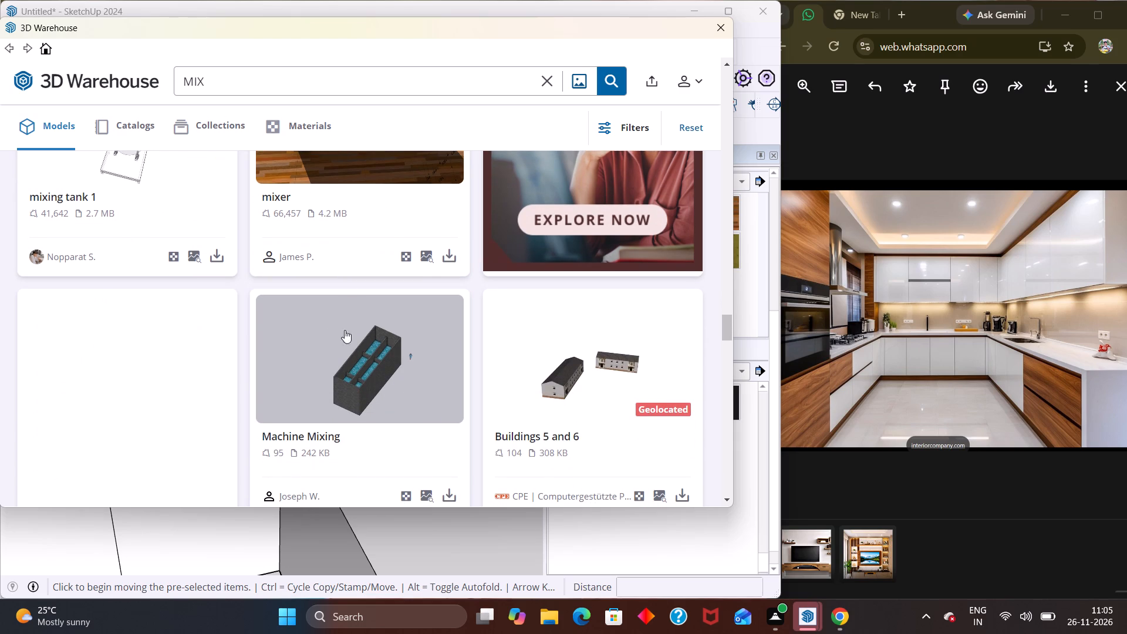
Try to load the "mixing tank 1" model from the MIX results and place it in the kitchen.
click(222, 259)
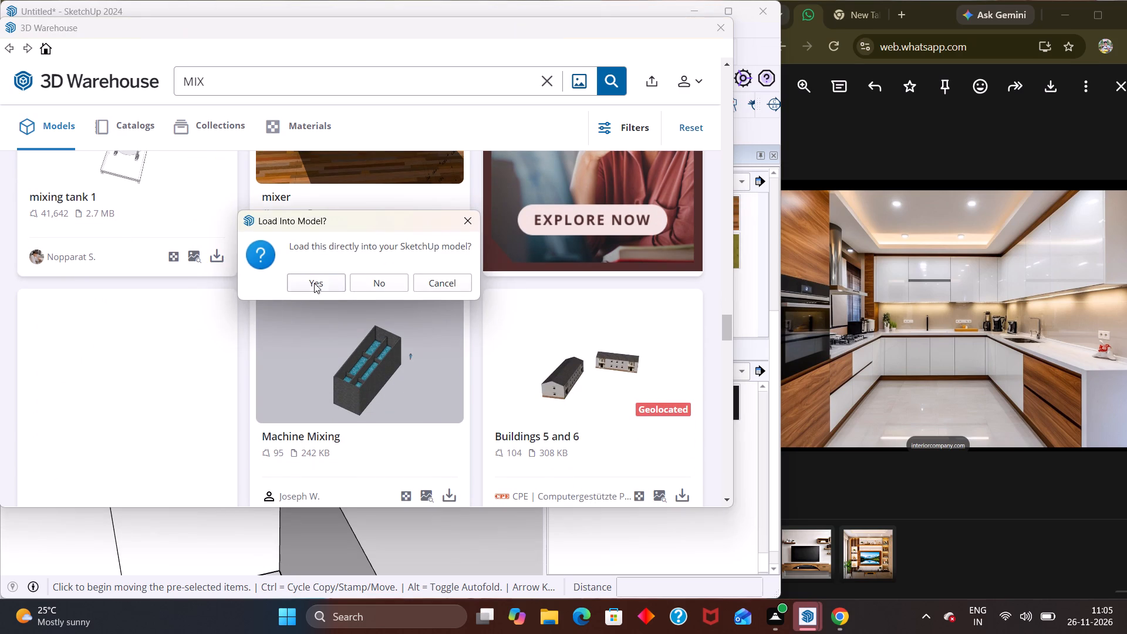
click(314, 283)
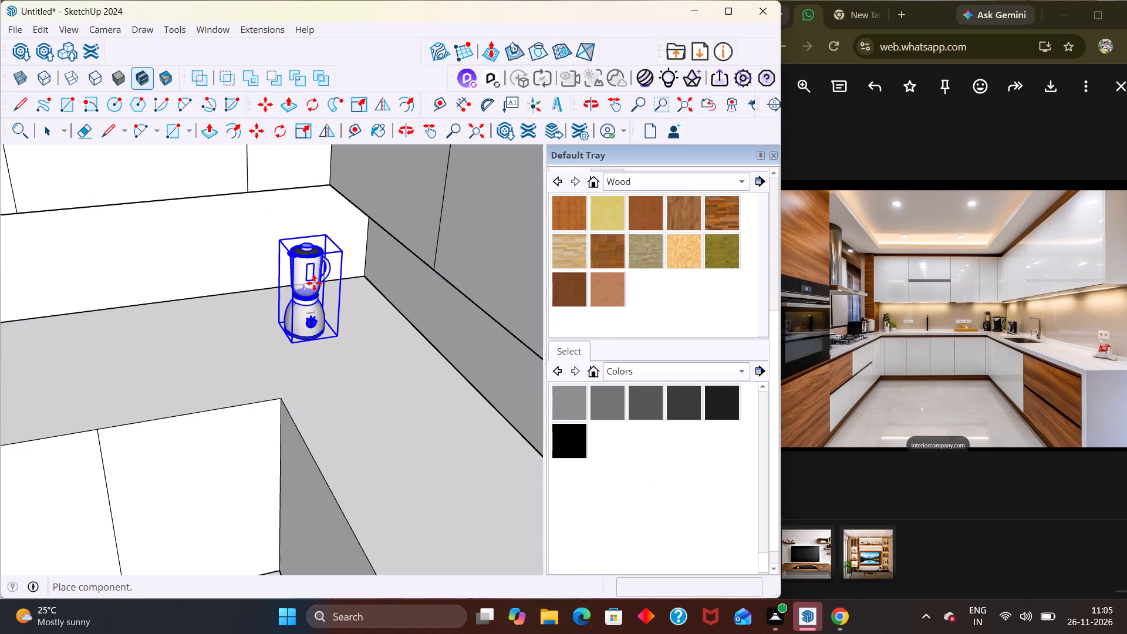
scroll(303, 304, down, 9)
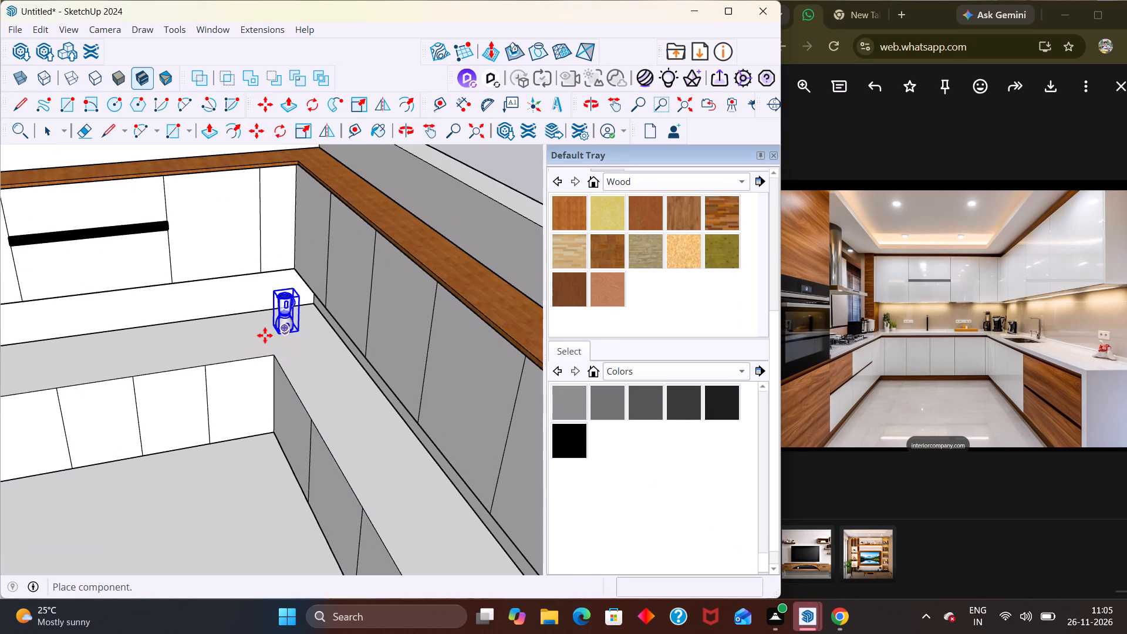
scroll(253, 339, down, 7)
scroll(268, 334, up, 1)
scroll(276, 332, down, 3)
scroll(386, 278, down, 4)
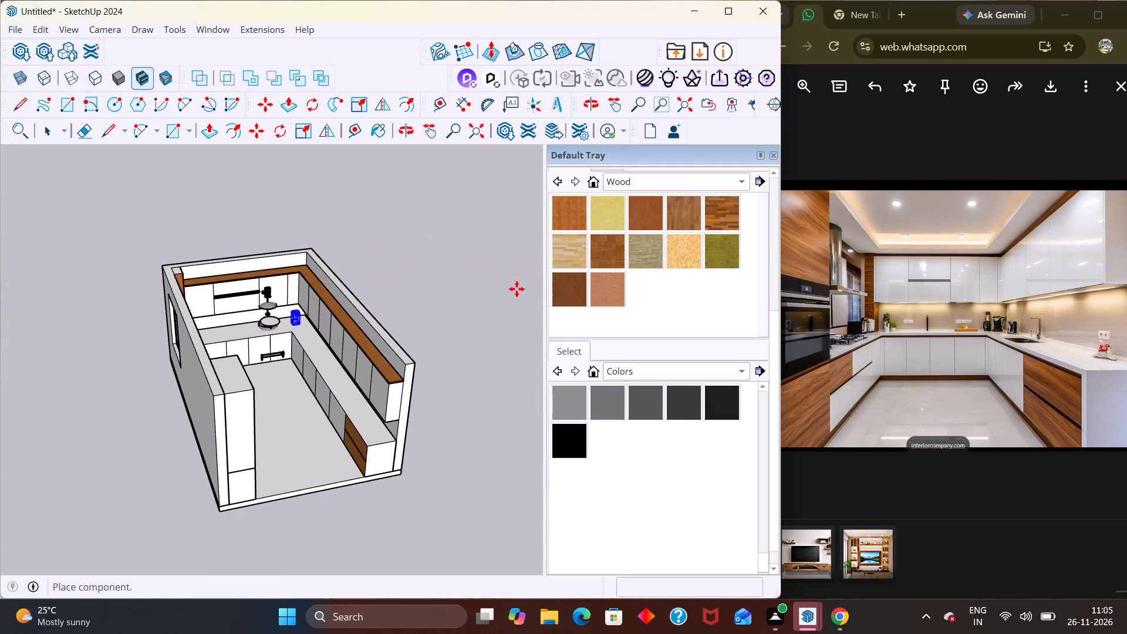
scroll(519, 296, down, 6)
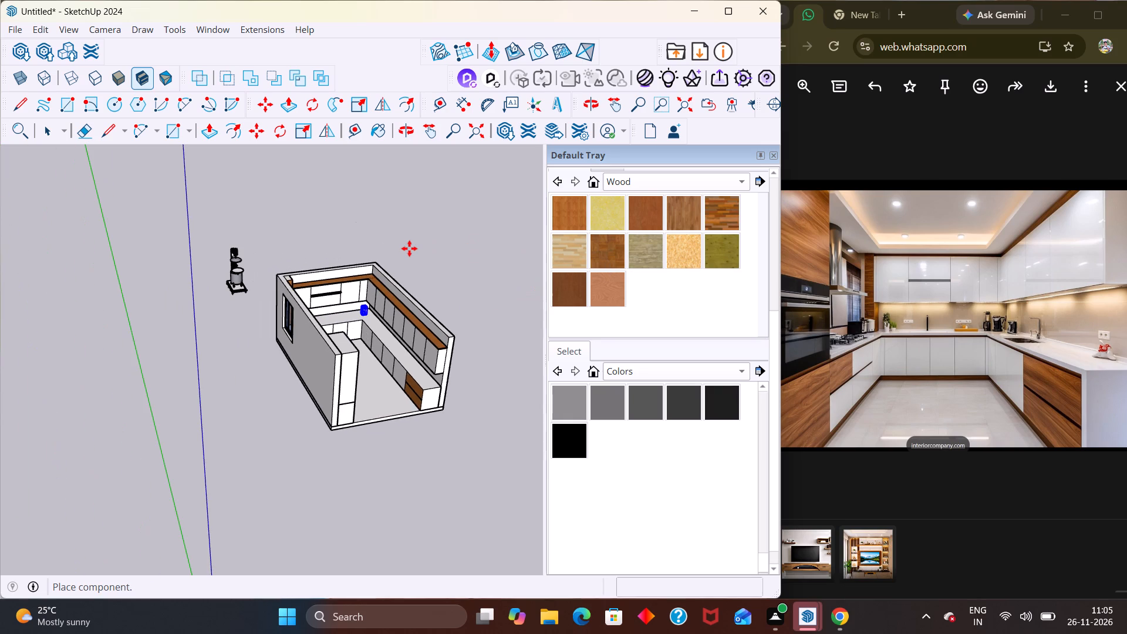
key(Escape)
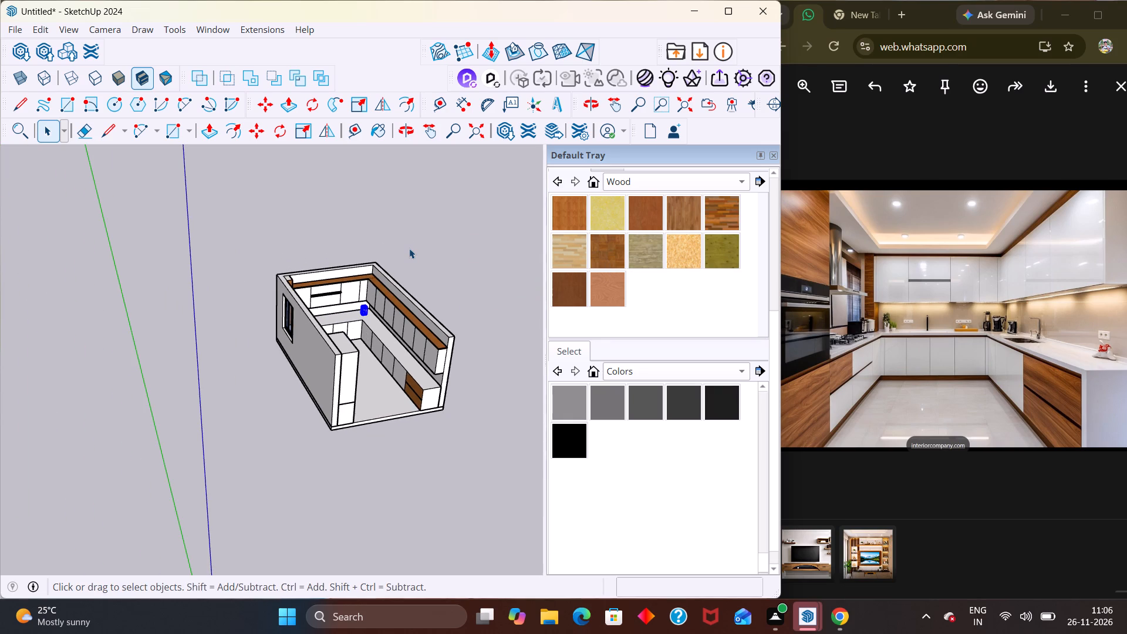
Deselect the blender and examine the whole kitchen model from the open side and from above.
scroll(329, 284, down, 2)
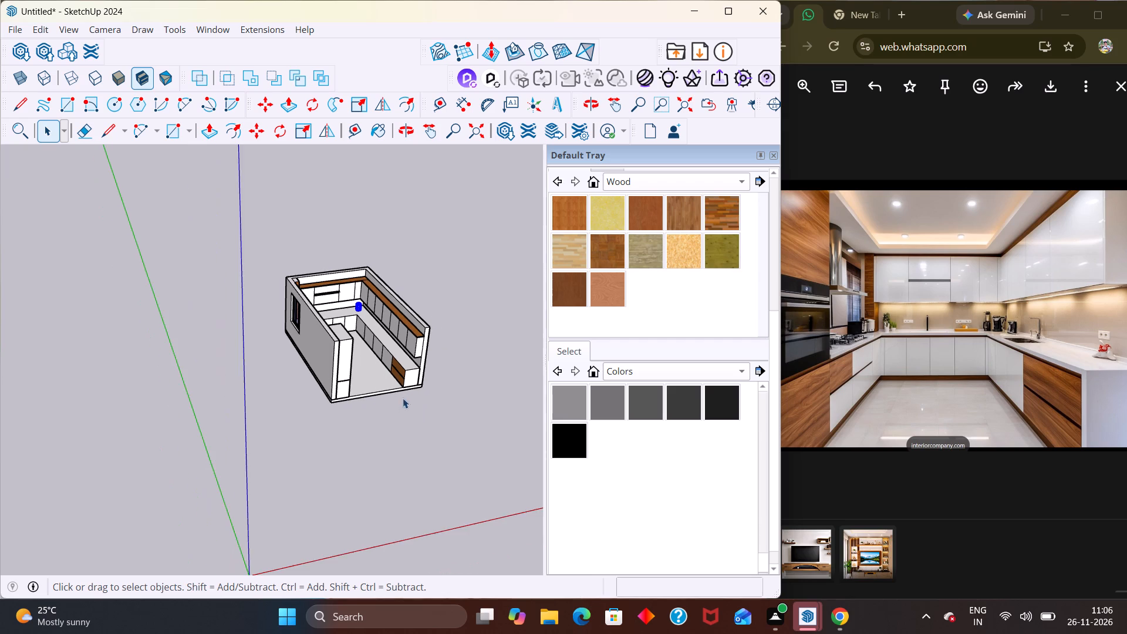
scroll(411, 383, up, 2)
key(space)
click(434, 299)
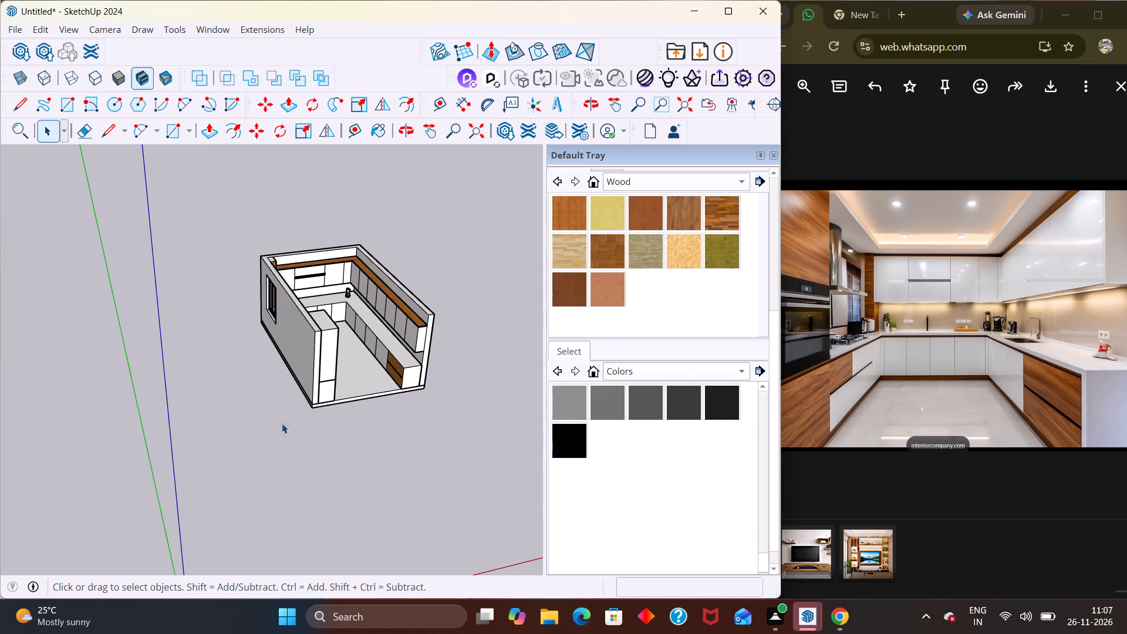
scroll(307, 308, down, 1)
middle_drag(475, 363, 347, 349)
middle_drag(376, 337, 123, 347)
scroll(288, 347, up, 6)
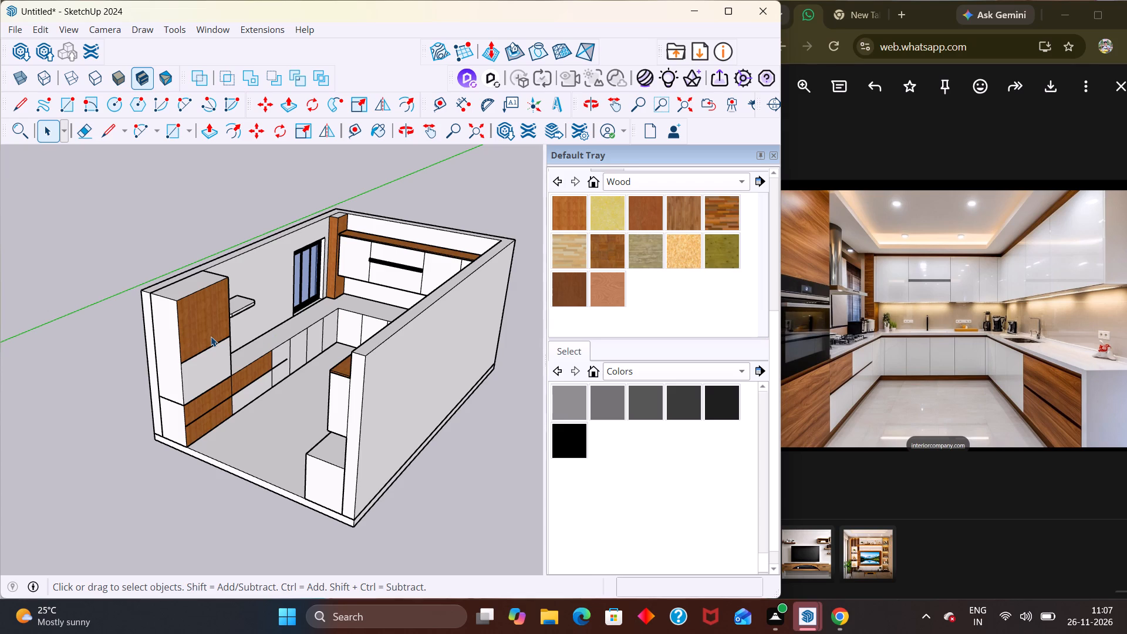
scroll(228, 247, down, 5)
middle_drag(319, 262, 364, 365)
middle_drag(236, 385, 176, 477)
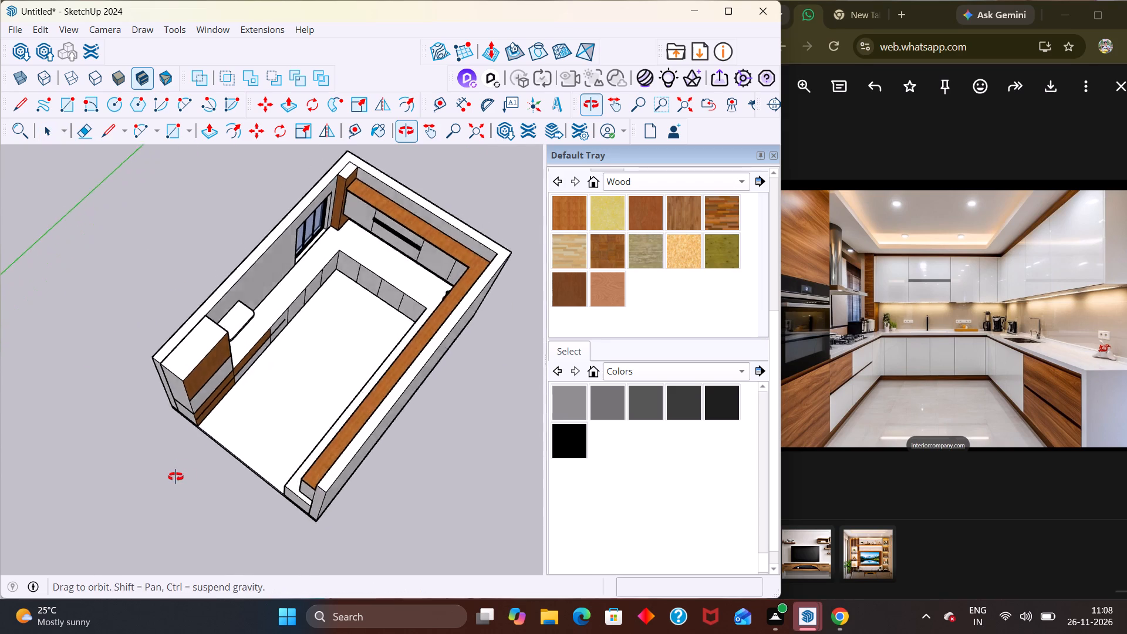
Examine the kitchen model from above and from several sides, ending close on the countertop corner with the blender.
middle_drag(176, 477, 183, 471)
scroll(156, 329, up, 5)
middle_drag(230, 300, 67, 335)
middle_drag(413, 353, 175, 297)
middle_drag(213, 352, 274, 286)
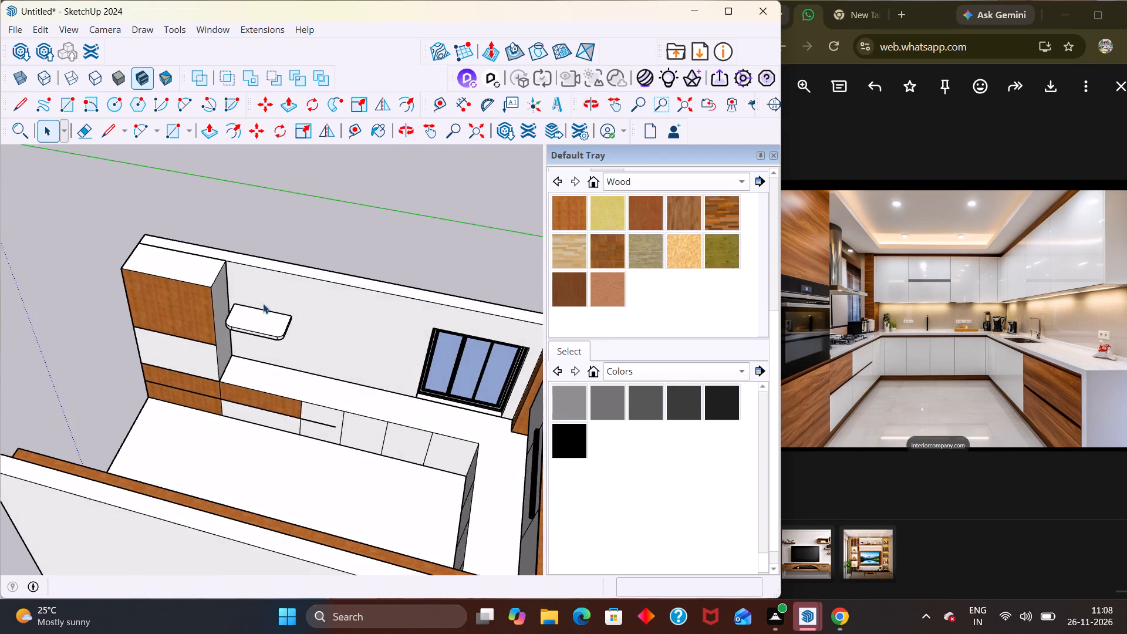
scroll(264, 309, down, 9)
middle_drag(204, 371, 657, 468)
scroll(126, 295, up, 3)
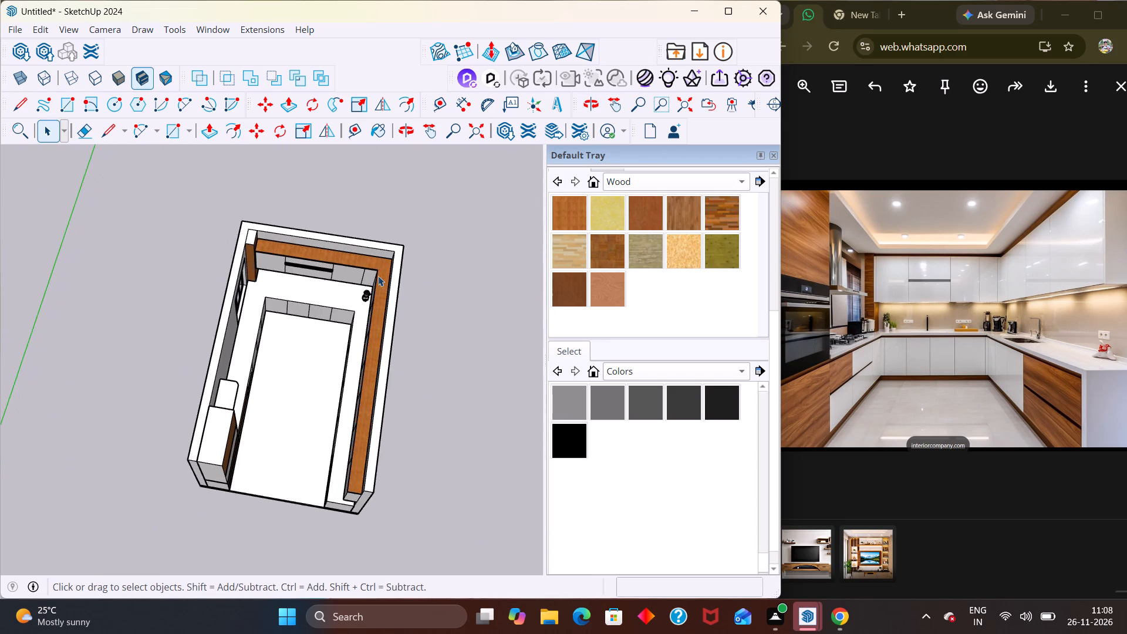
middle_drag(378, 276, 474, 209)
scroll(387, 274, up, 10)
middle_drag(334, 419, 348, 257)
scroll(348, 263, up, 4)
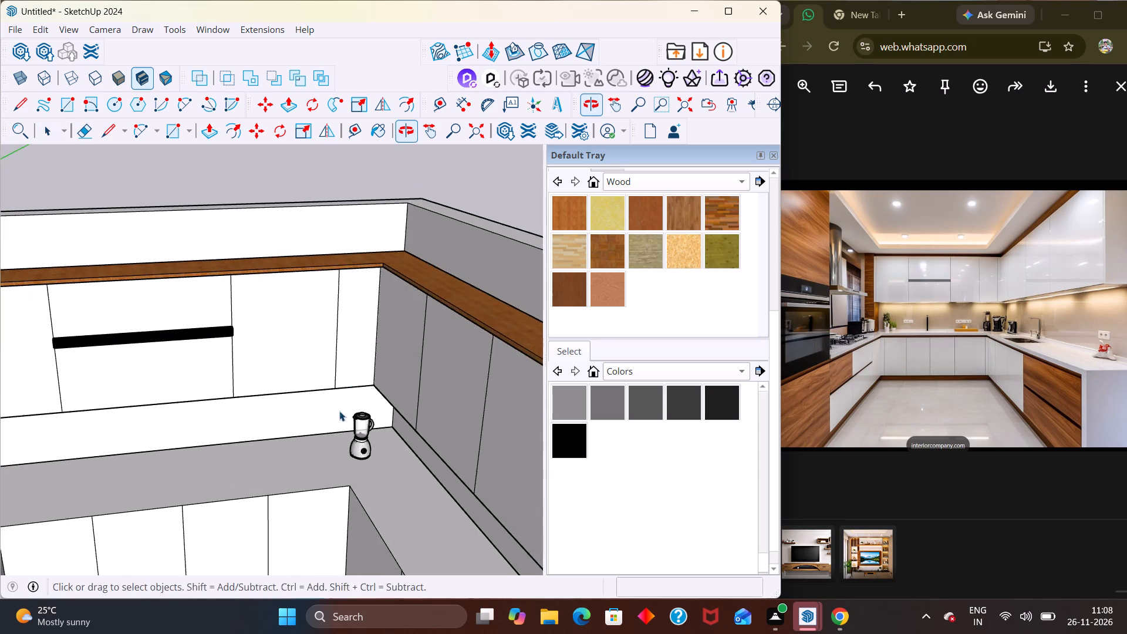
middle_drag(340, 413, 343, 456)
scroll(343, 456, up, 1)
Reopen 3D Warehouse, dismiss the promotional pop-up and look through the first MIX results.
click(25, 58)
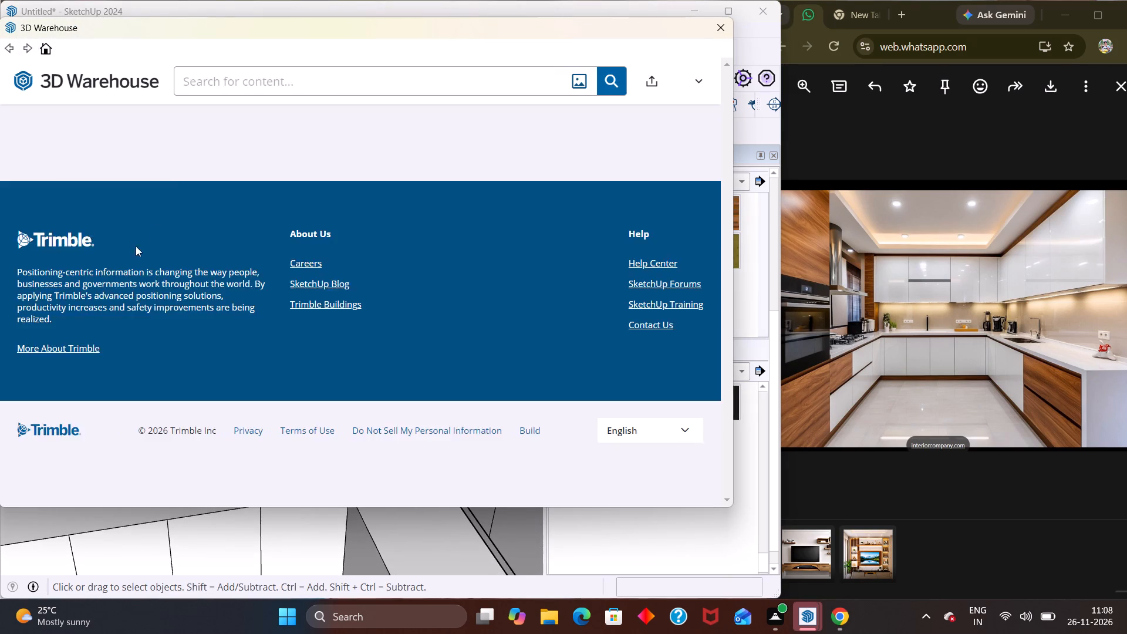
scroll(219, 271, down, 1)
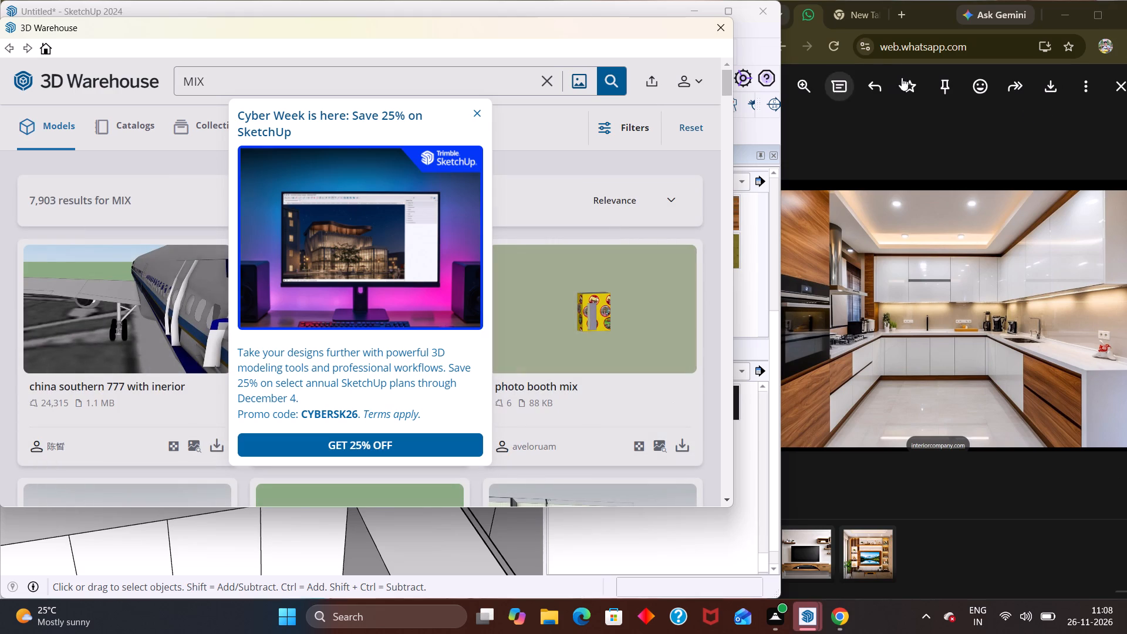
click(485, 110)
scroll(428, 337, down, 2)
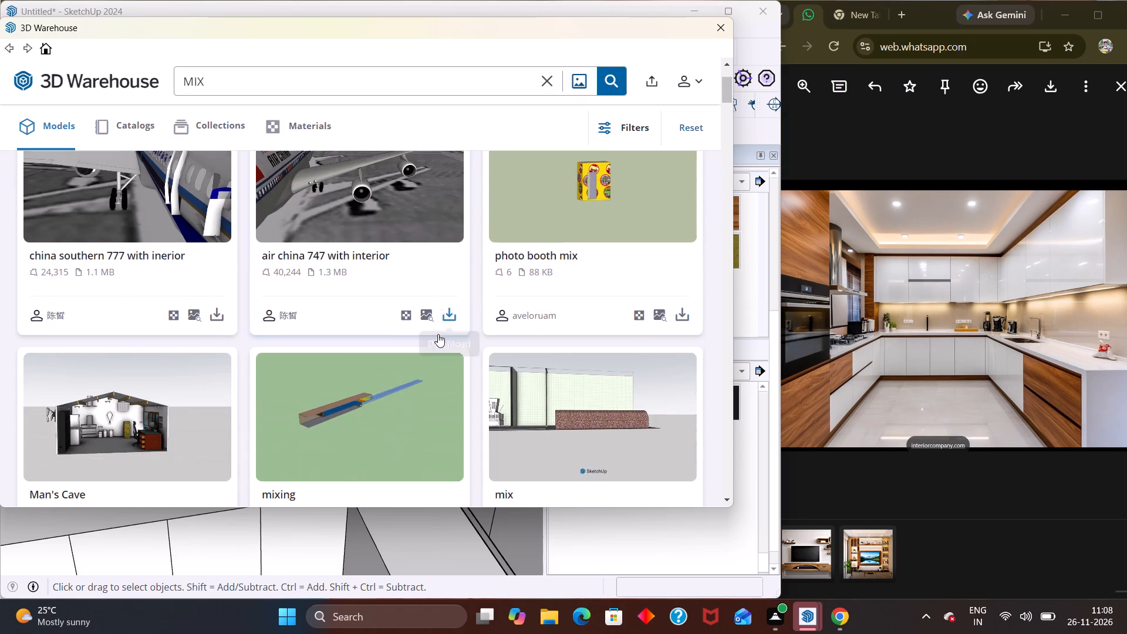
scroll(438, 334, down, 2)
Extend the 3D Warehouse model search to MIX SMALL.
click(276, 90)
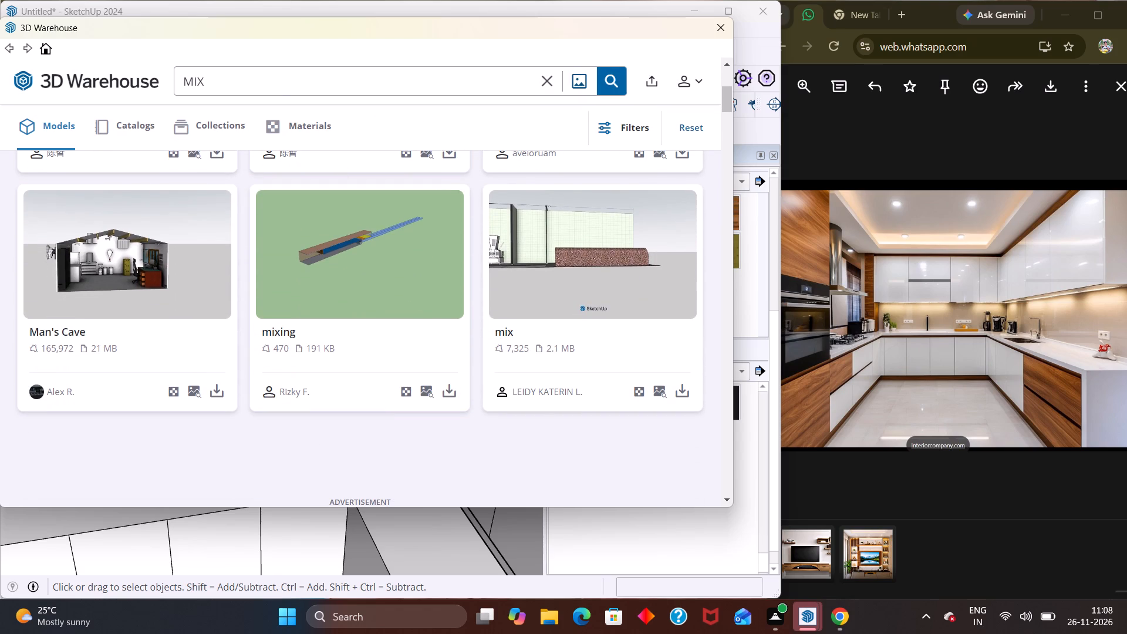
key(space)
text(SMALL)
key(Return)
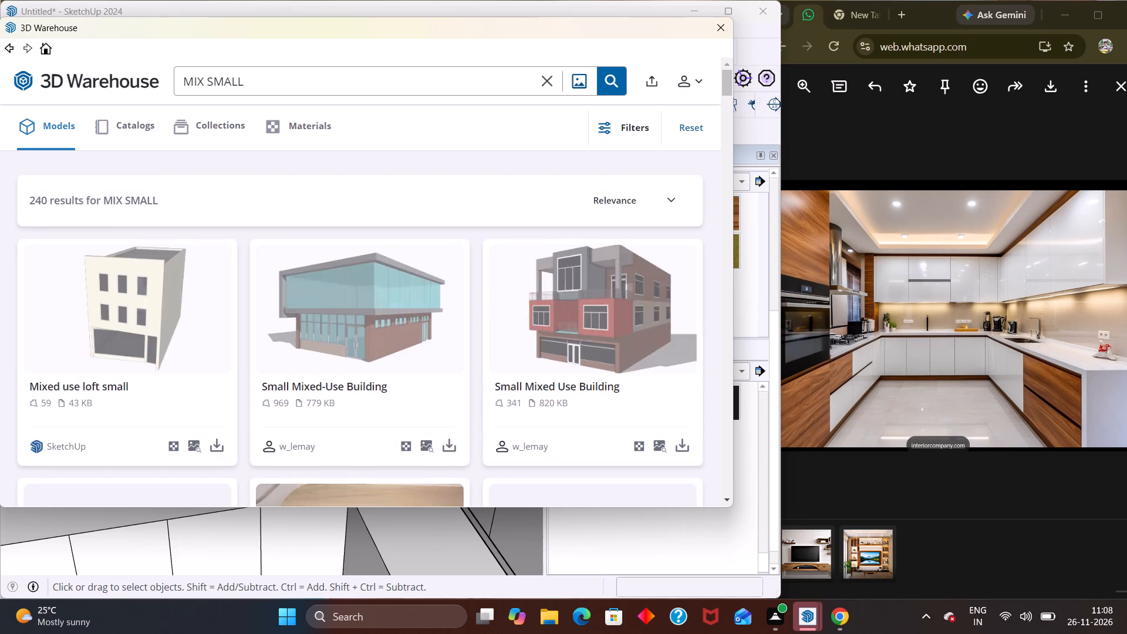
Browse the MIX SMALL results for a small appliance model that suits the kitchen countertop.
scroll(254, 285, down, 4)
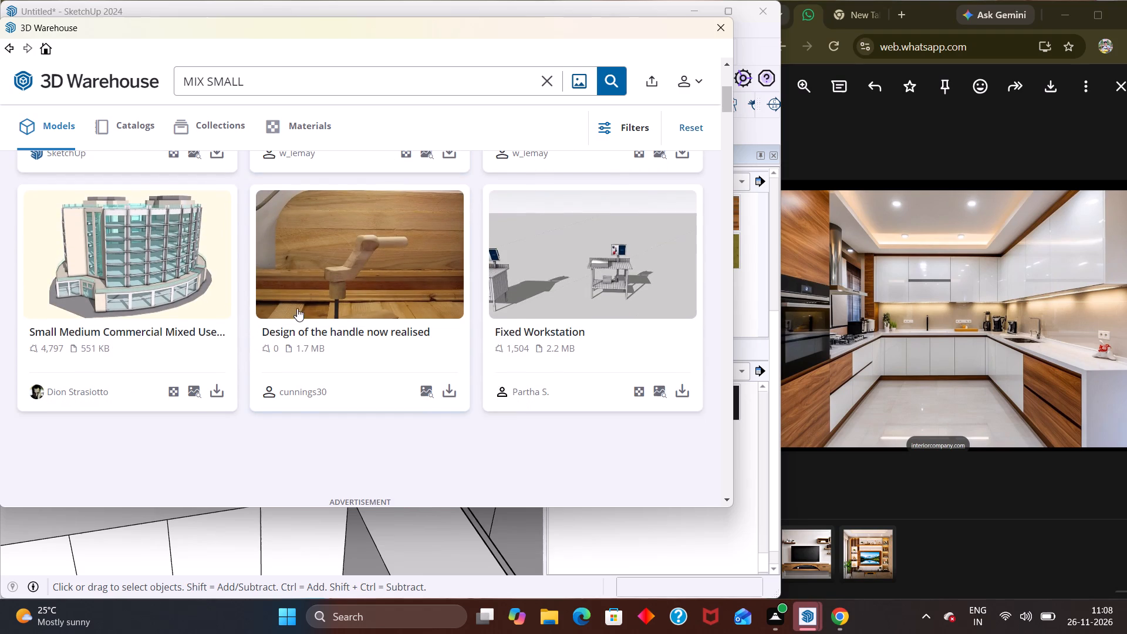
scroll(305, 315, down, 8)
scroll(319, 281, up, 1)
scroll(322, 281, down, 4)
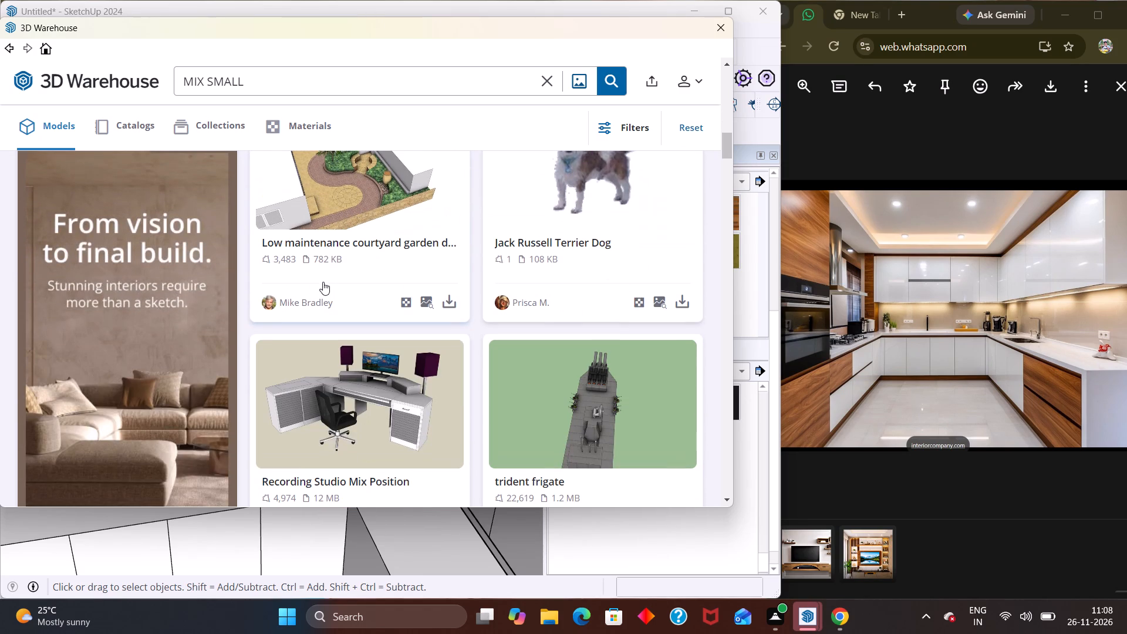
scroll(423, 292, up, 3)
scroll(423, 292, down, 1)
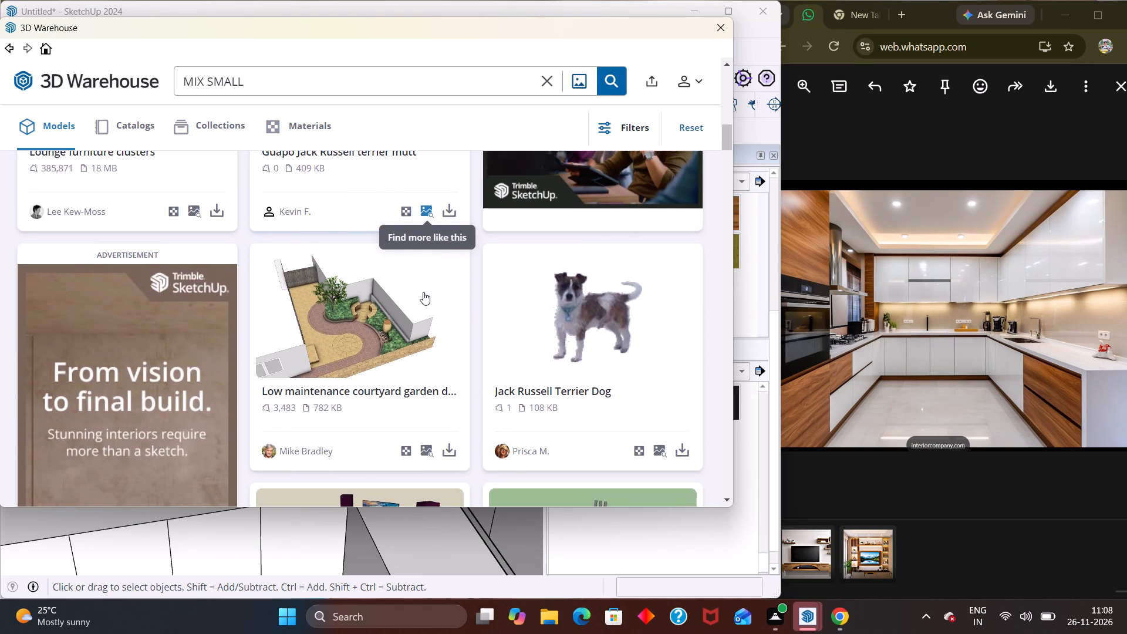
scroll(424, 291, down, 3)
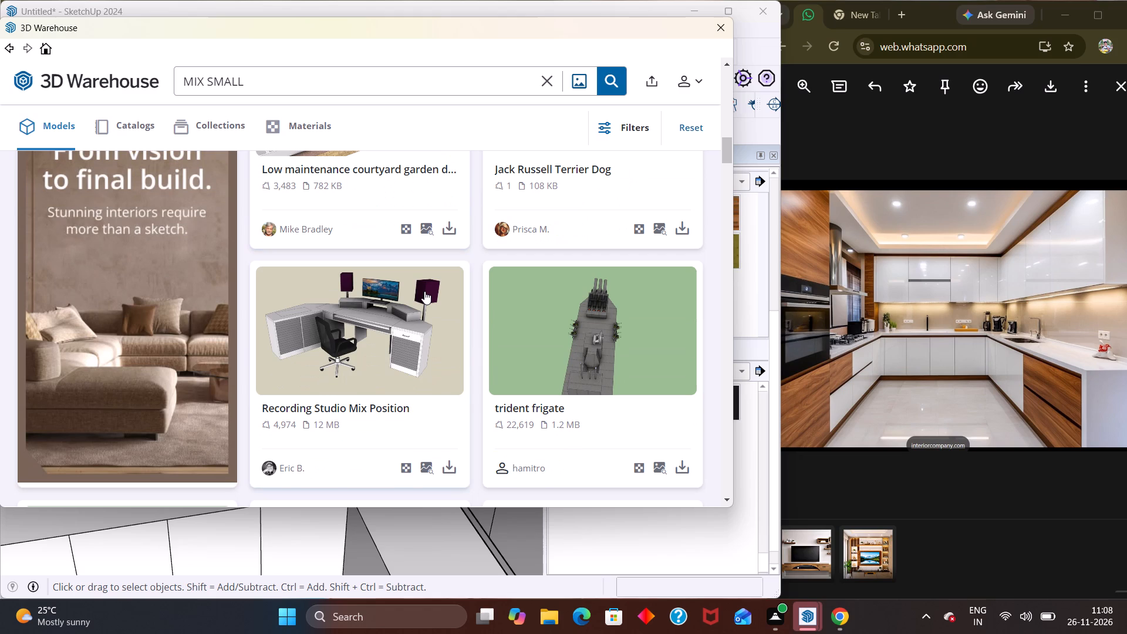
scroll(423, 294, down, 6)
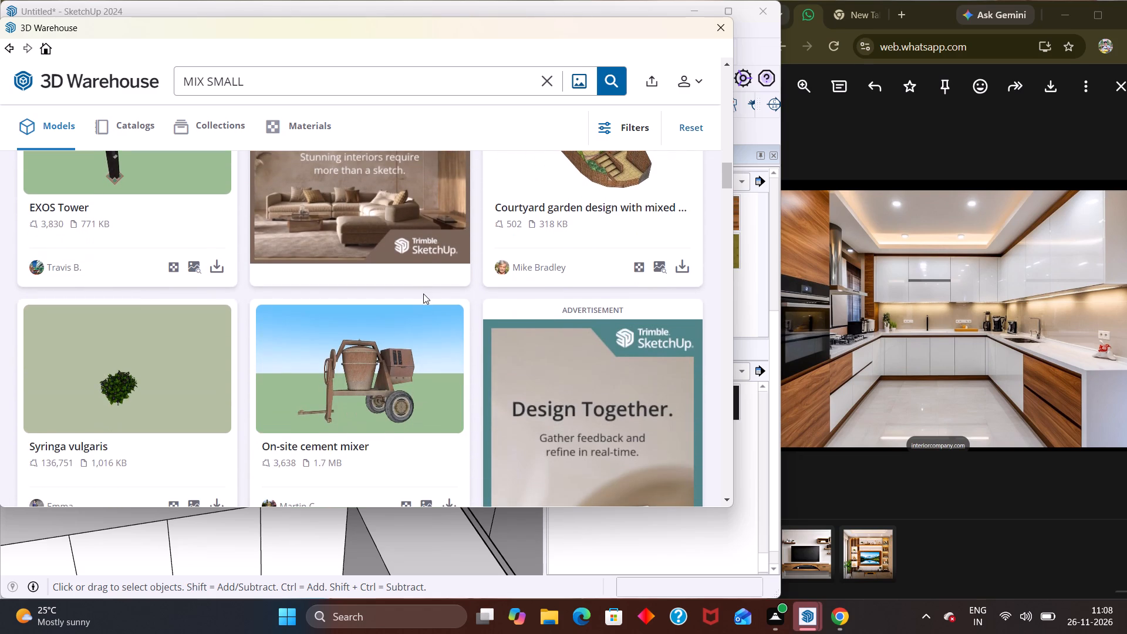
scroll(423, 292, down, 2)
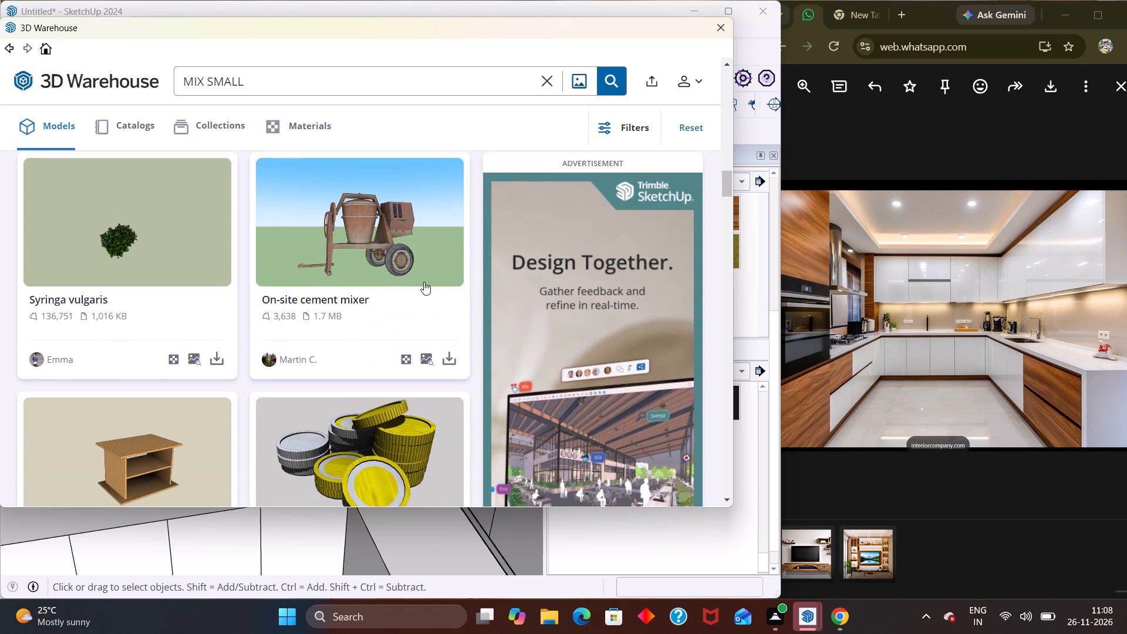
scroll(423, 282, down, 7)
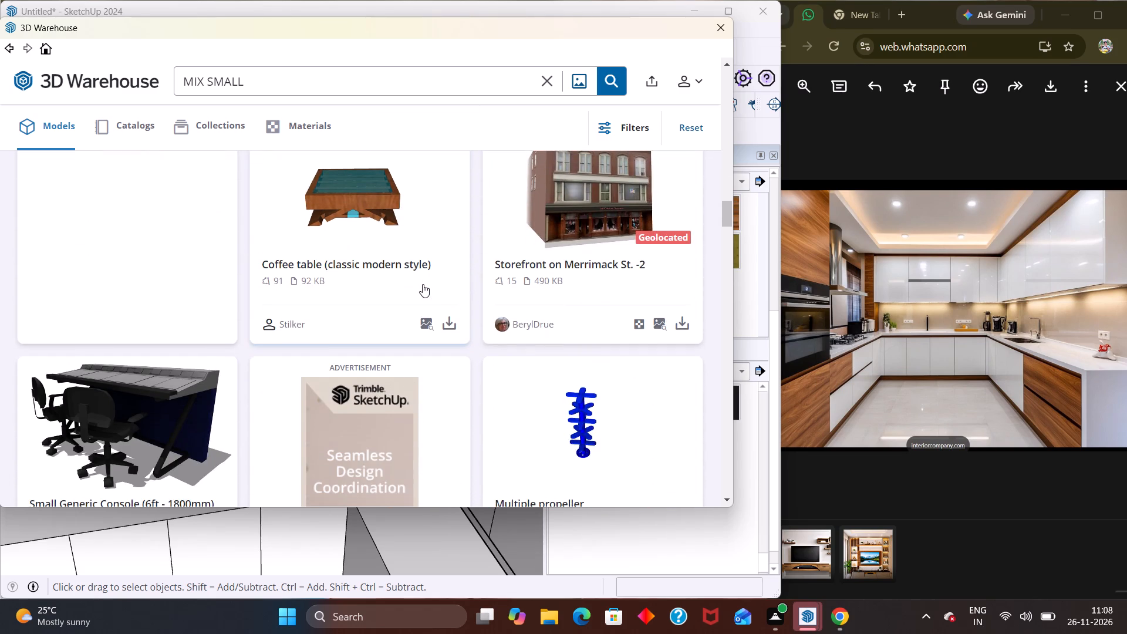
scroll(423, 284, down, 4)
scroll(423, 284, up, 1)
scroll(423, 284, down, 2)
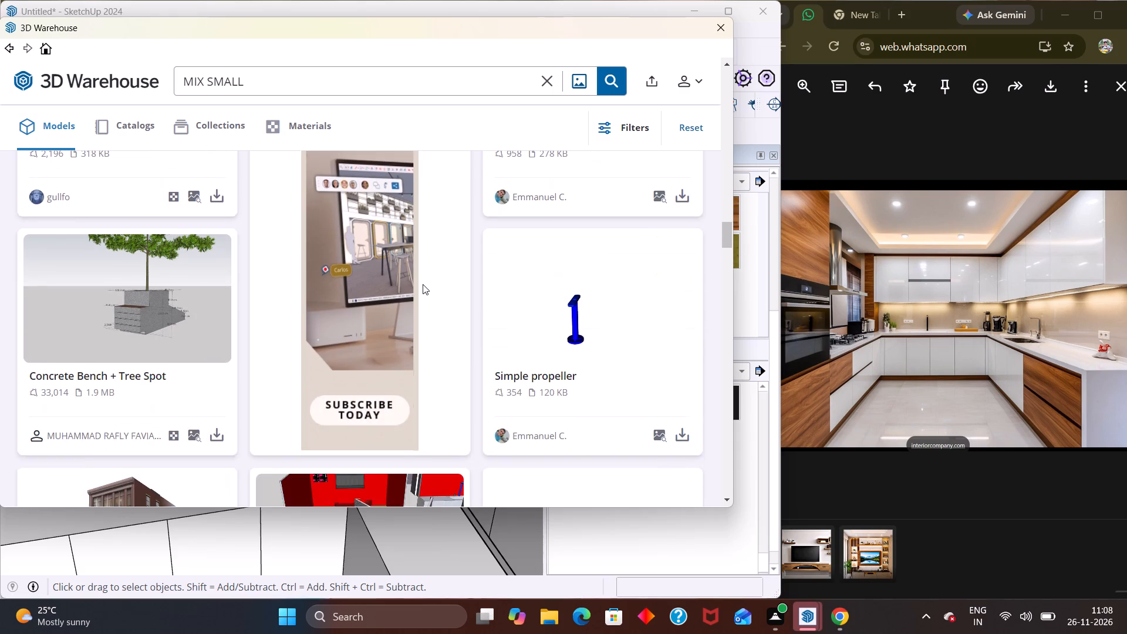
scroll(423, 284, down, 8)
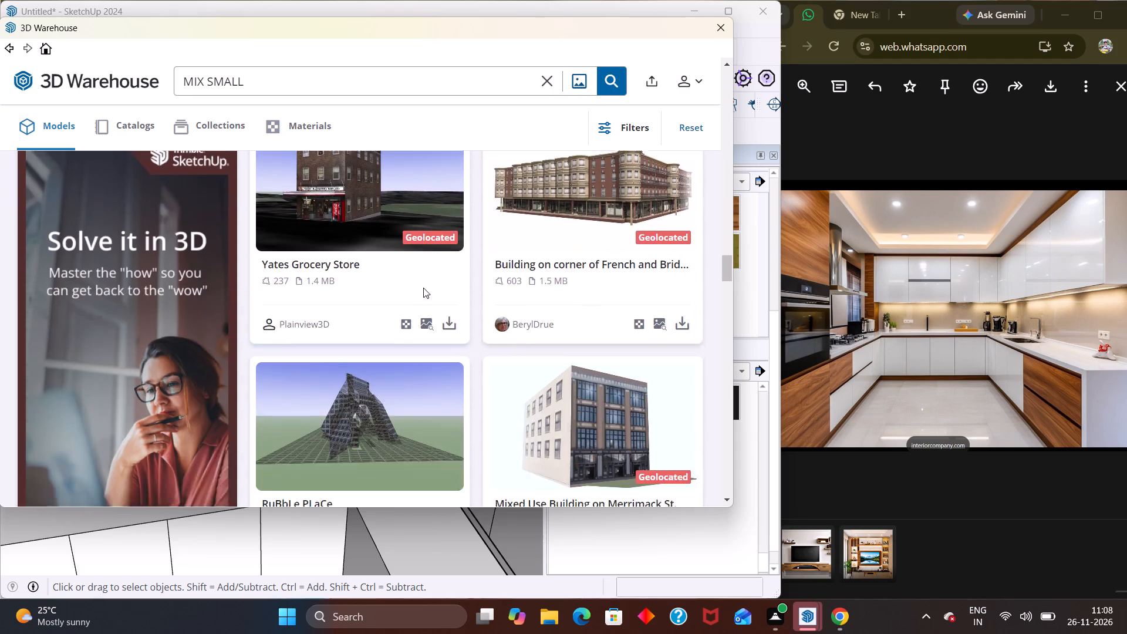
scroll(423, 288, down, 10)
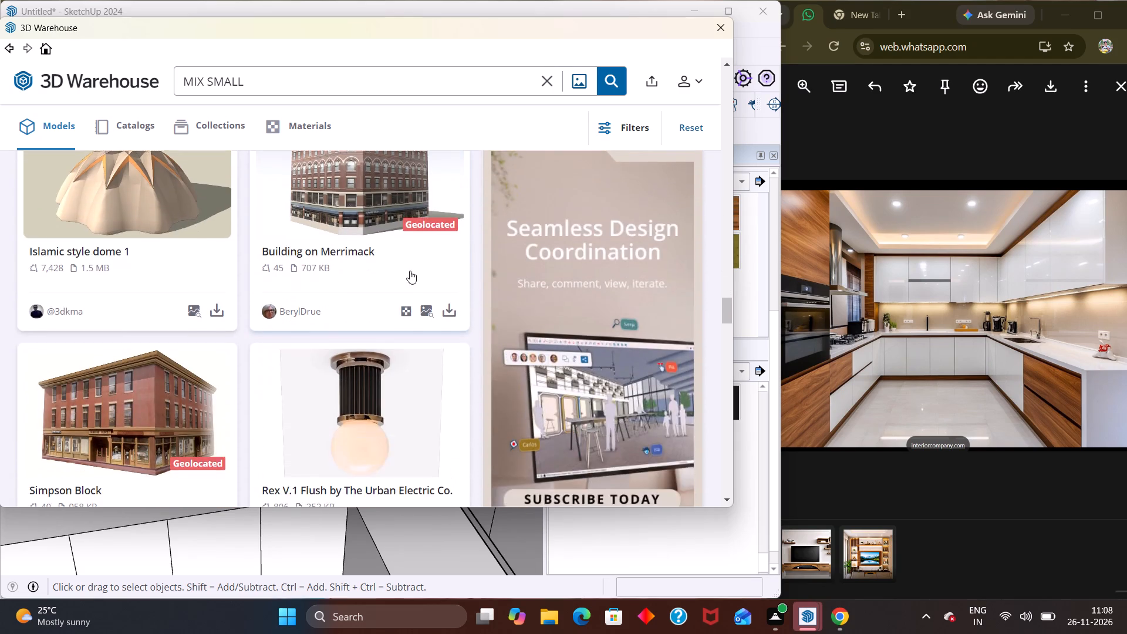
scroll(410, 276, down, 7)
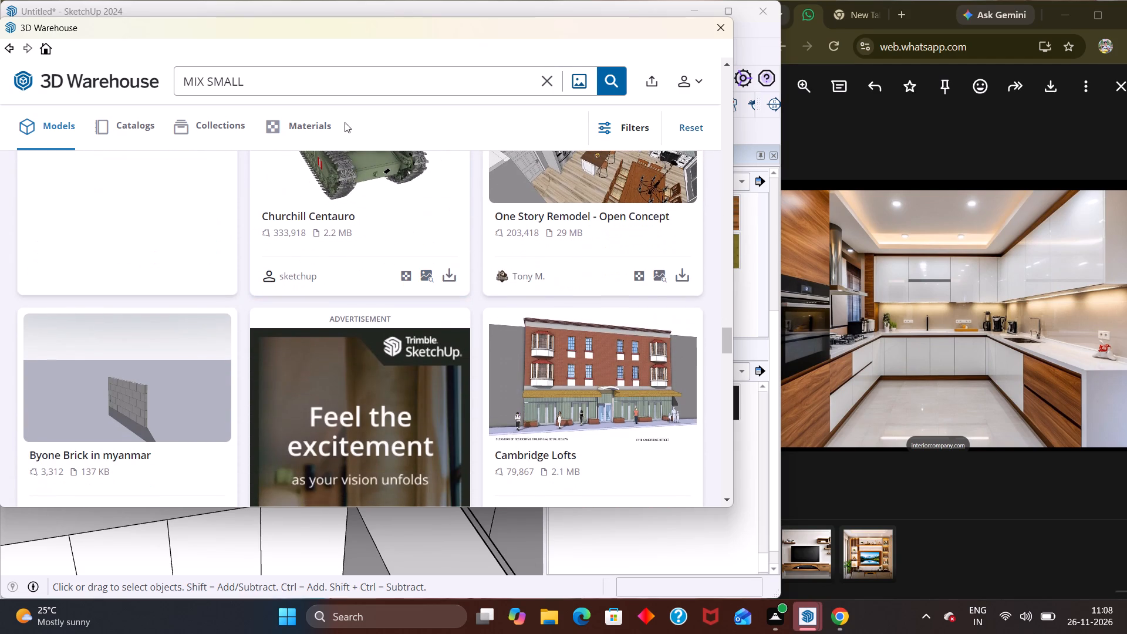
Replace the search term with MIXES and search the model library again.
click(323, 81)
key(BackSpace)
key(BackSpace)
key(BackSpace)
key(BackSpace)
key(BackSpace)
key(BackSpace)
text(ES)
key(Return)
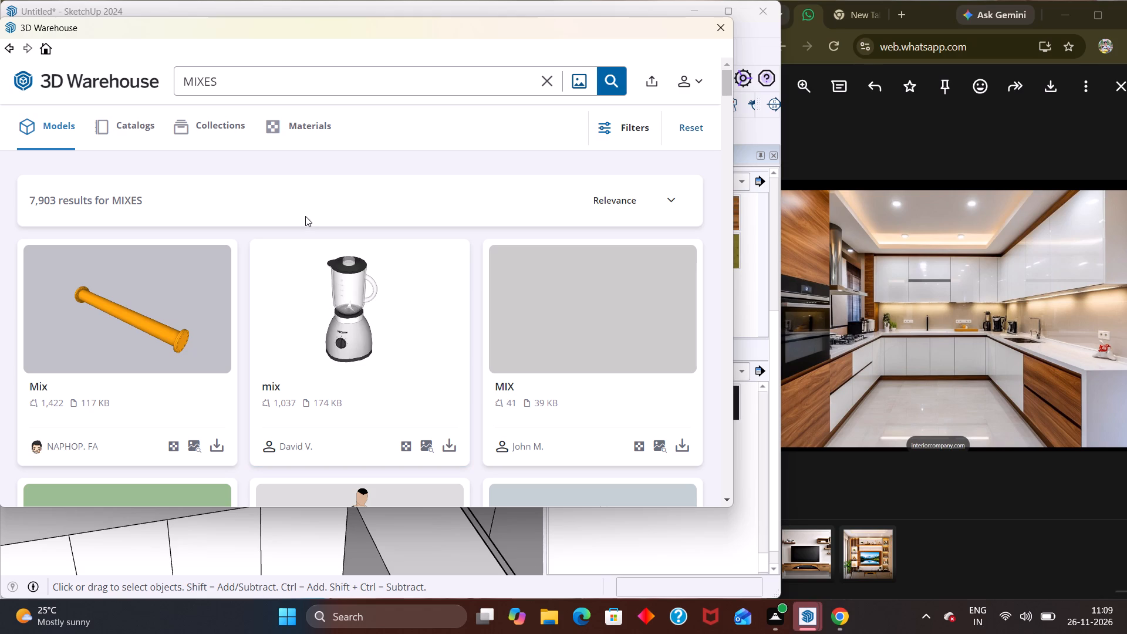
Browse the MIXES results for a small kitchen item that suits the countertop beside the blender.
scroll(337, 245, down, 4)
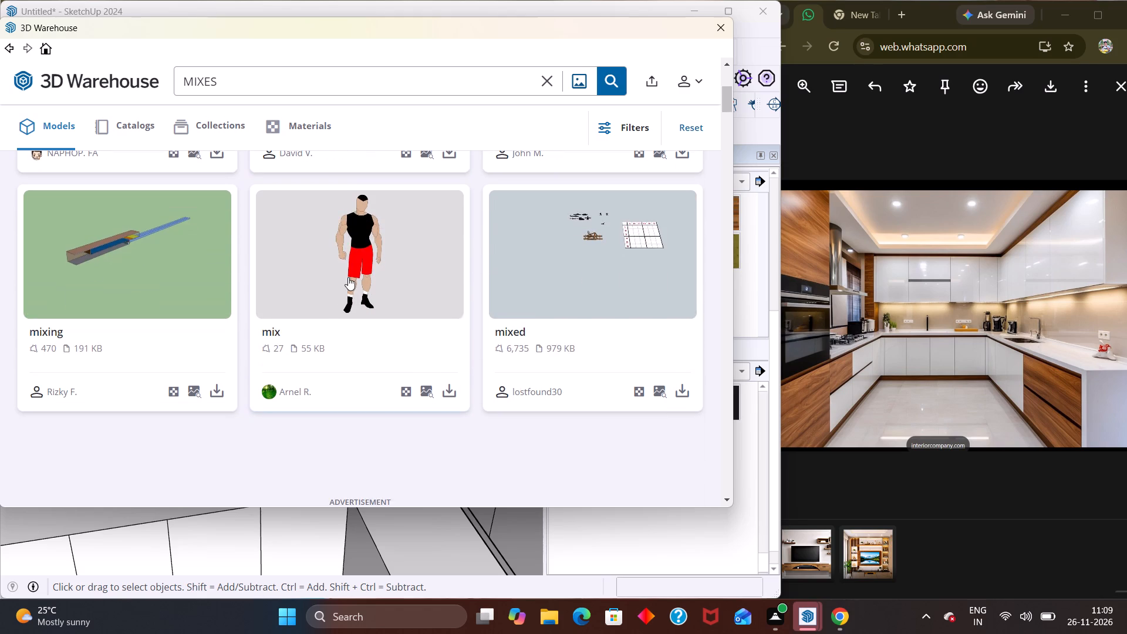
scroll(348, 277, down, 1)
scroll(348, 277, up, 1)
scroll(348, 277, down, 11)
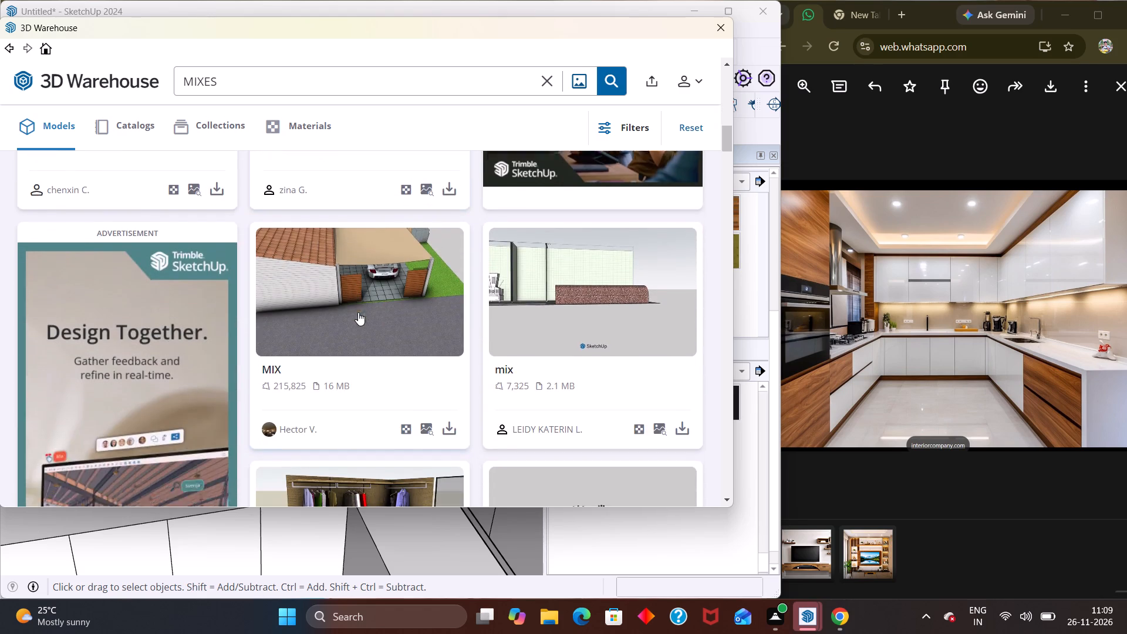
scroll(357, 312, down, 7)
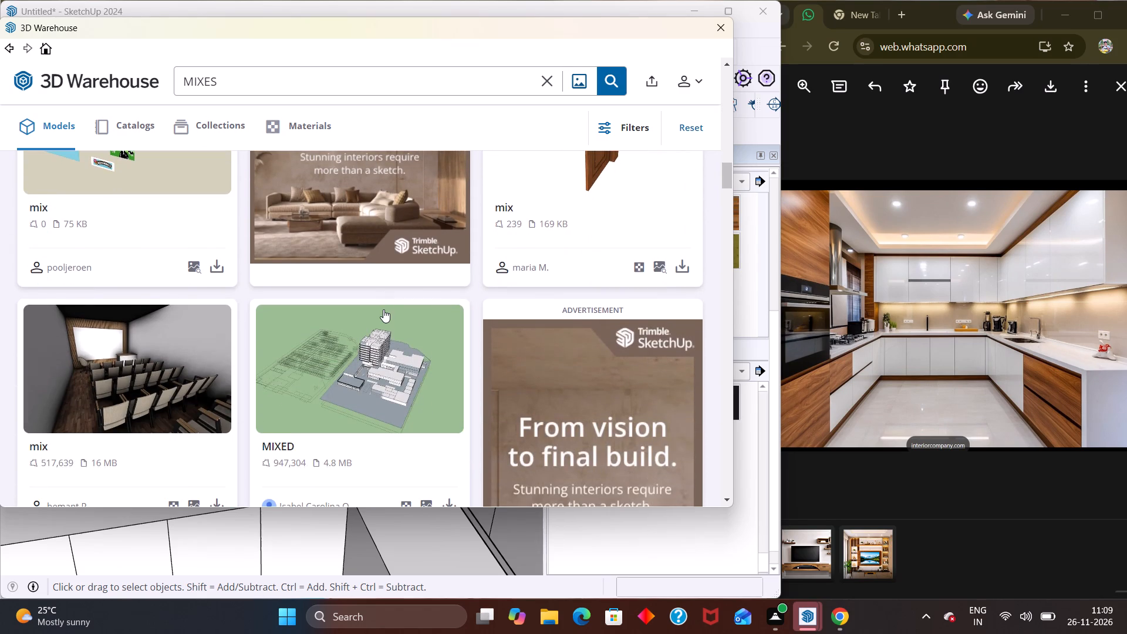
scroll(383, 309, down, 4)
scroll(434, 318, down, 4)
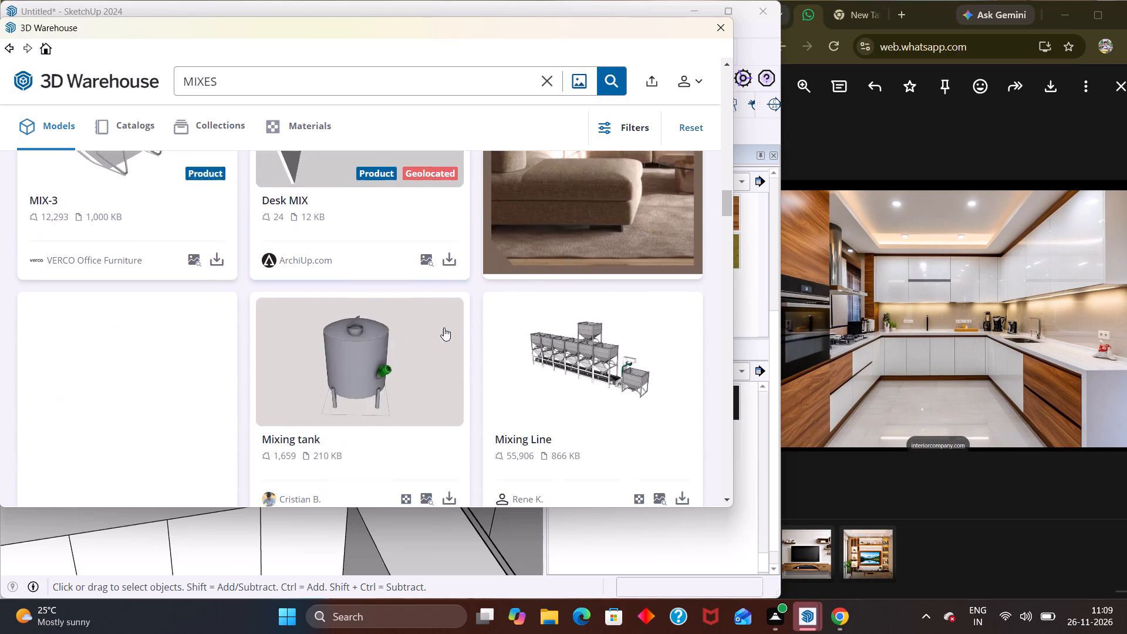
scroll(444, 328, down, 1)
scroll(579, 584, down, 1)
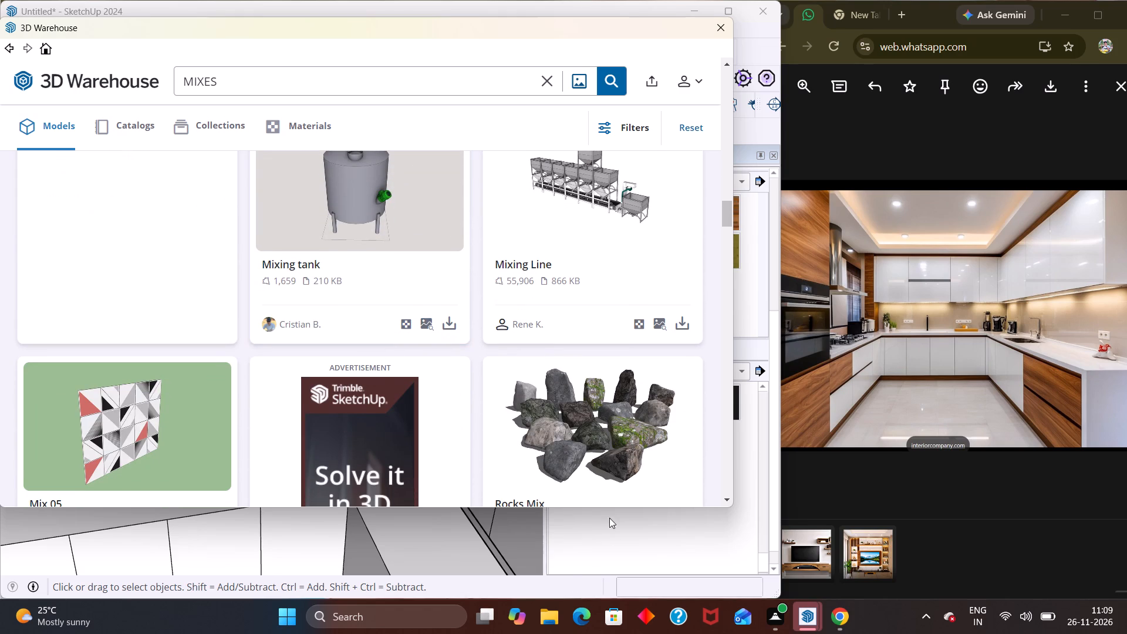
scroll(468, 392, down, 12)
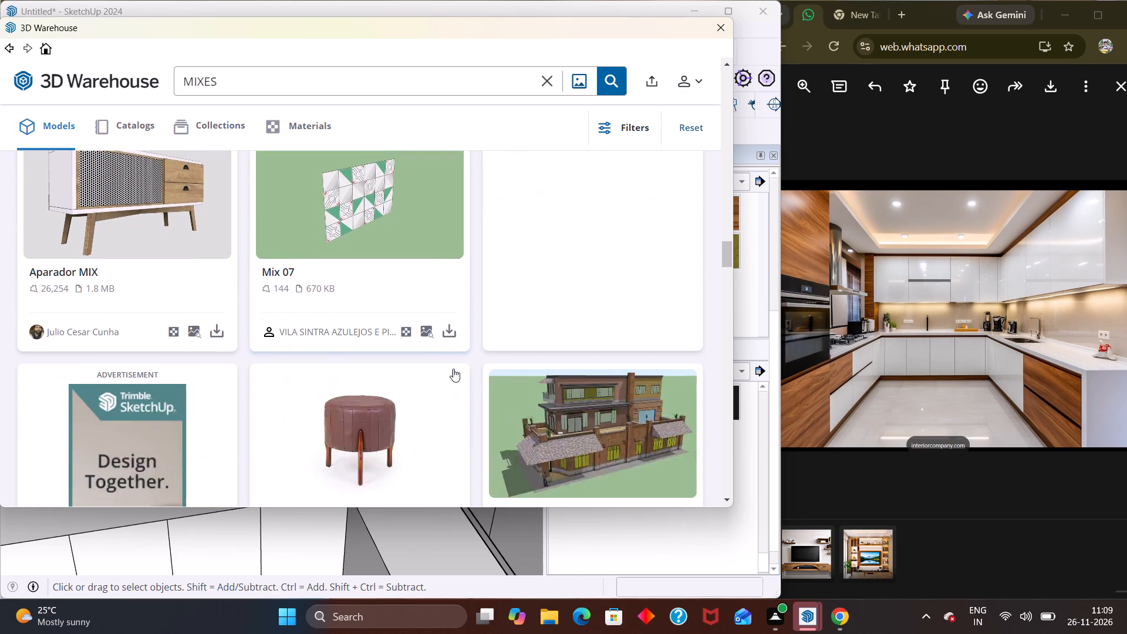
scroll(453, 369, down, 5)
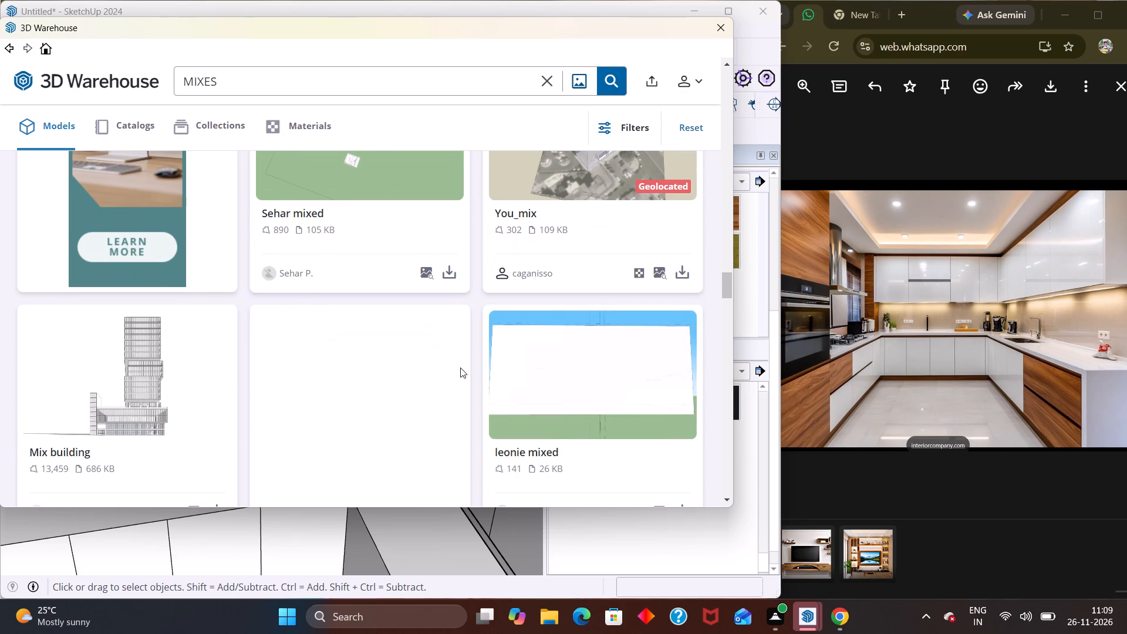
scroll(461, 368, down, 5)
scroll(403, 380, down, 6)
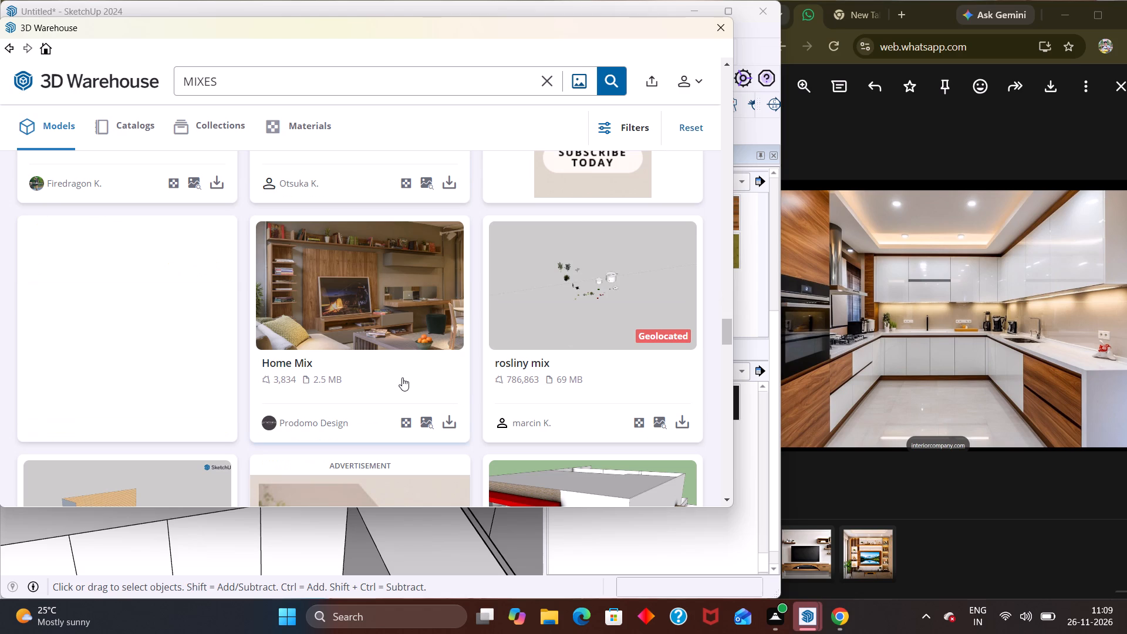
scroll(268, 467, down, 3)
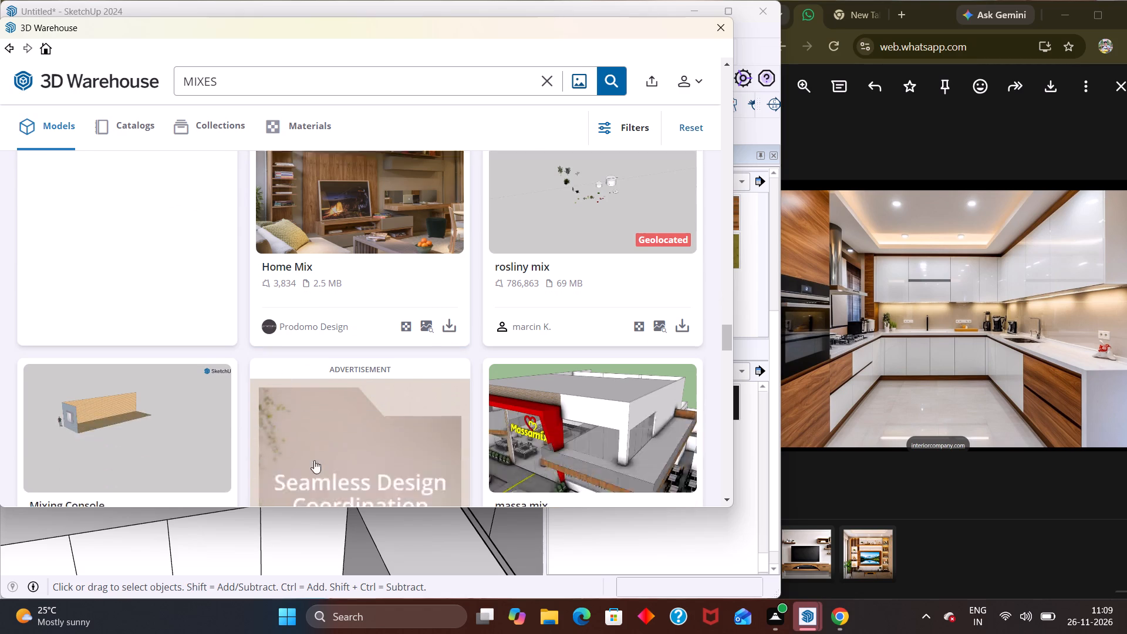
scroll(325, 450, down, 3)
scroll(334, 319, down, 6)
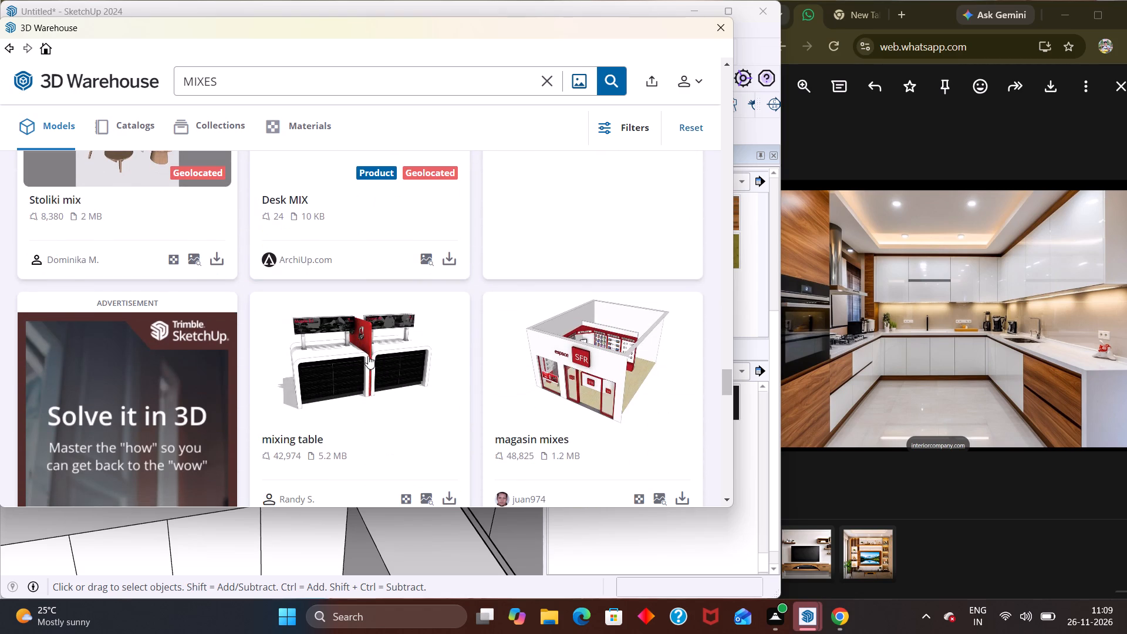
scroll(380, 345, down, 7)
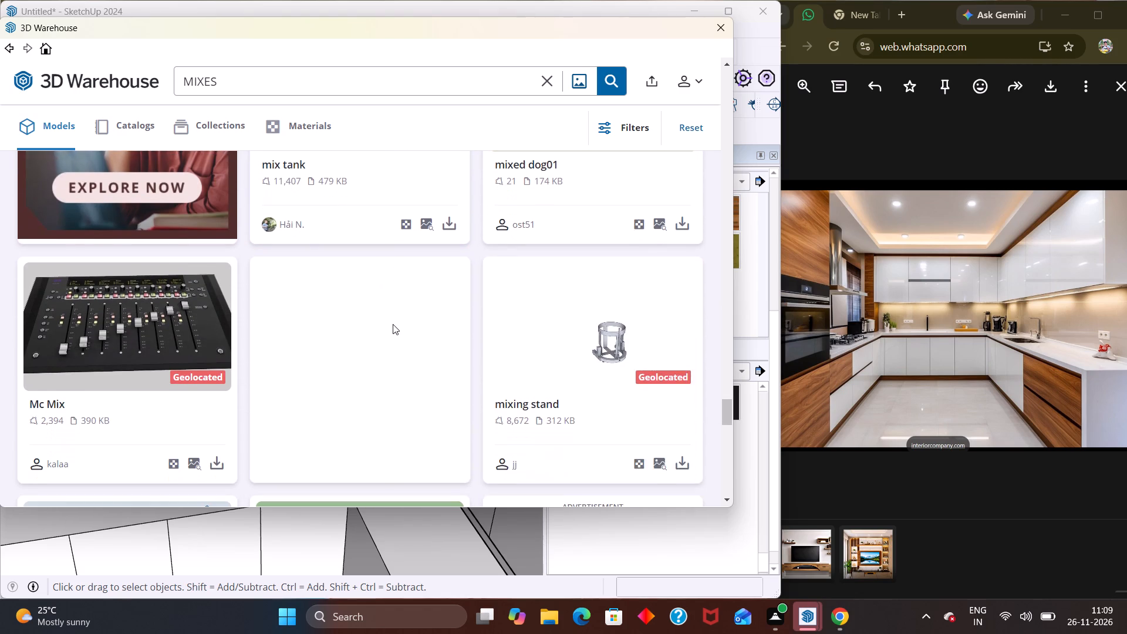
scroll(393, 324, down, 6)
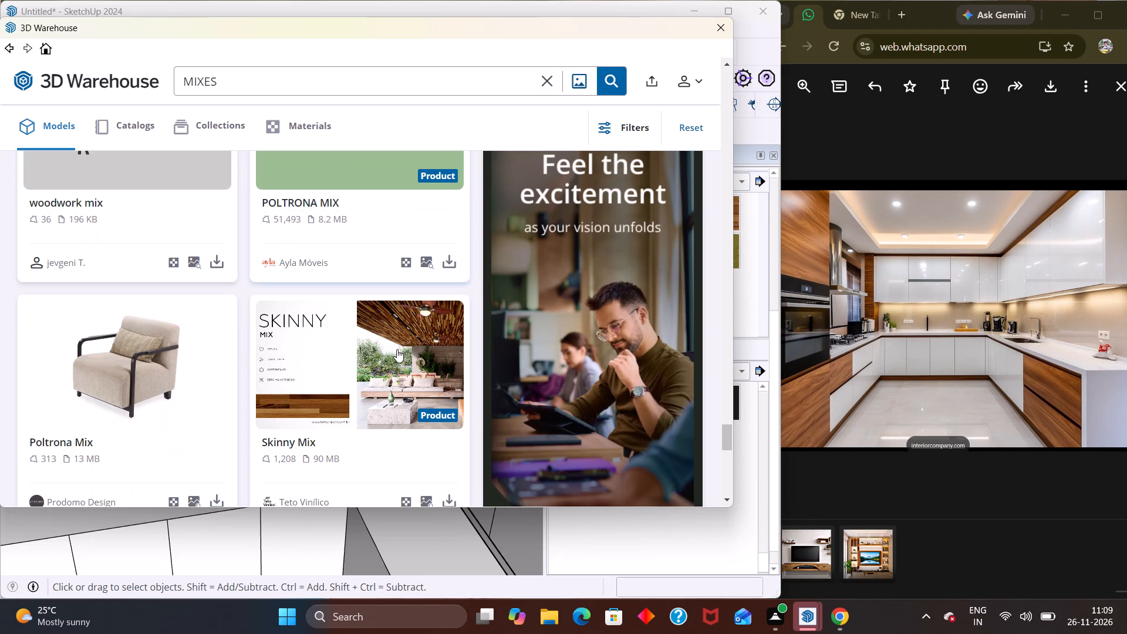
scroll(393, 350, down, 4)
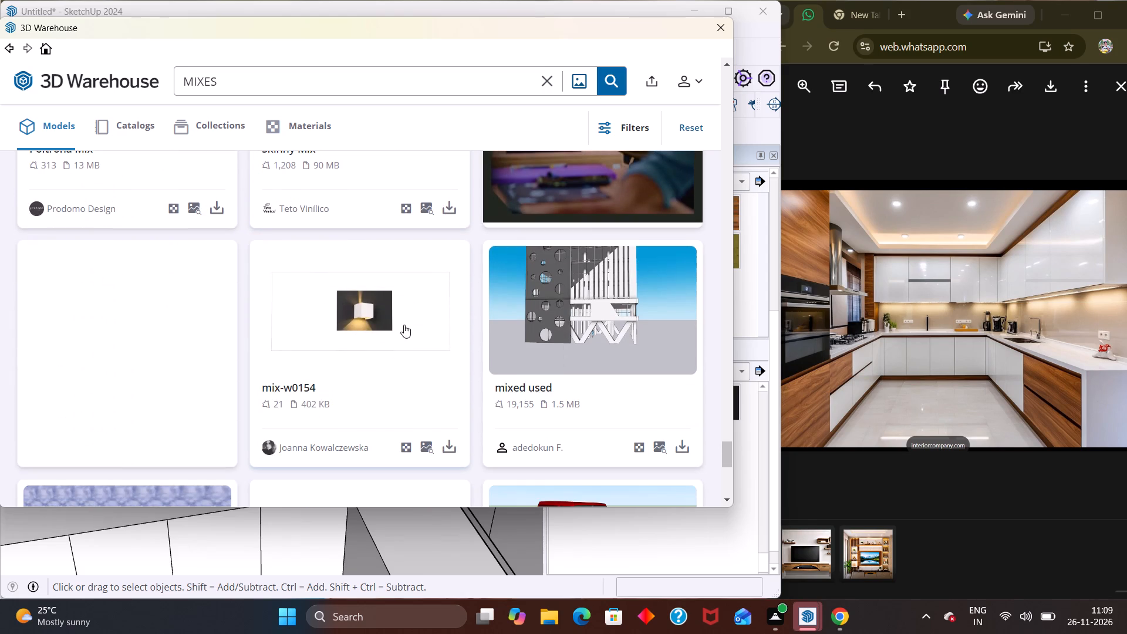
scroll(404, 325, down, 9)
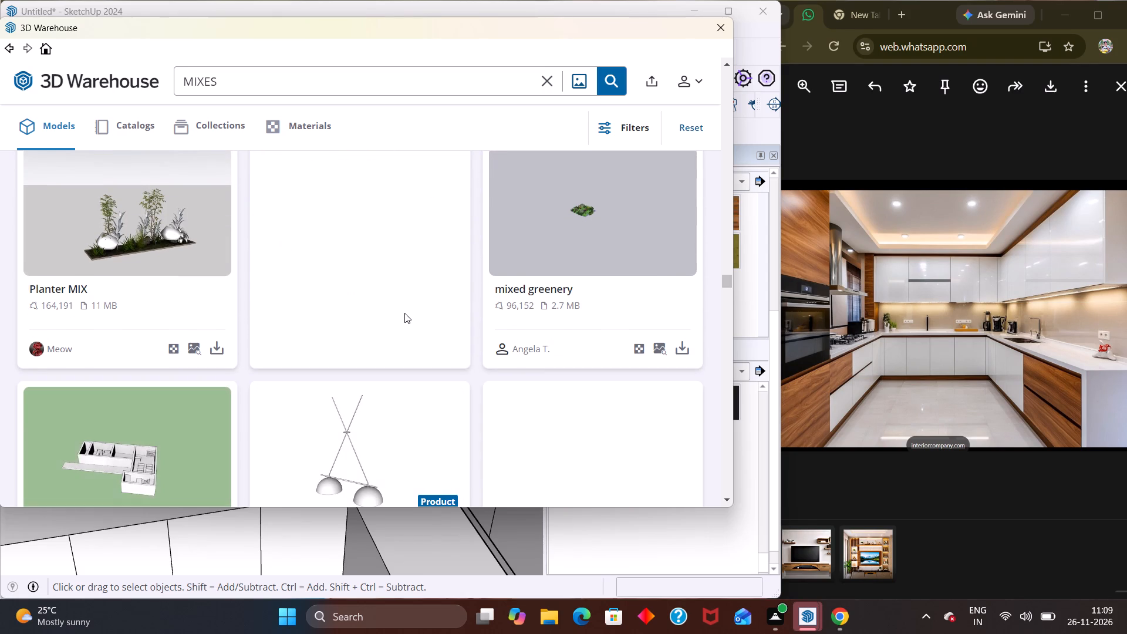
scroll(404, 313, down, 5)
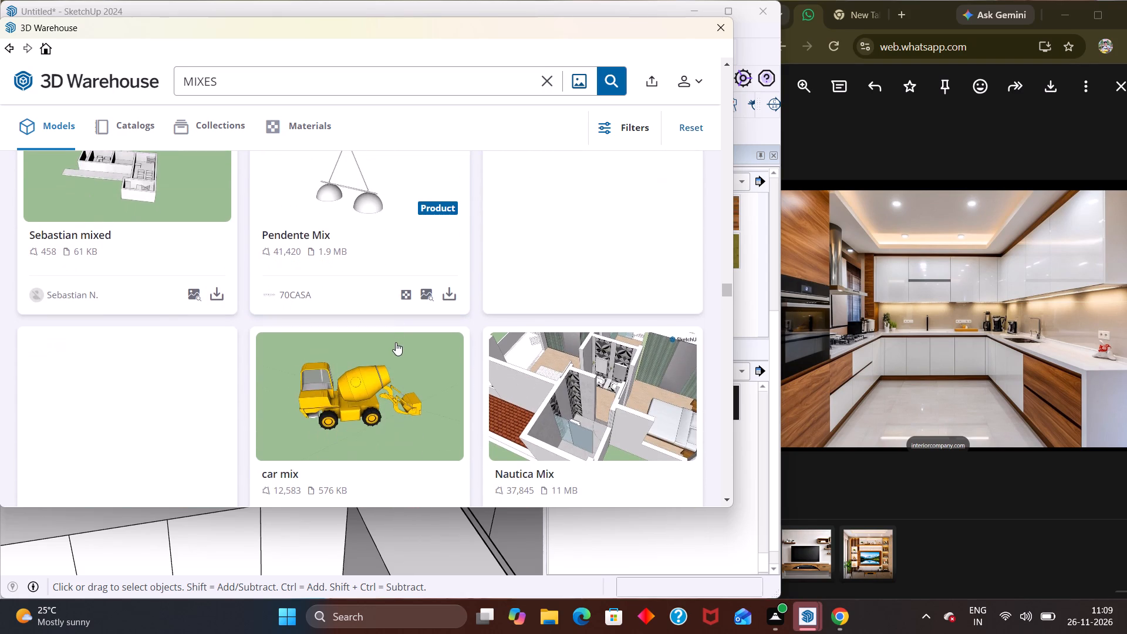
scroll(396, 342, down, 6)
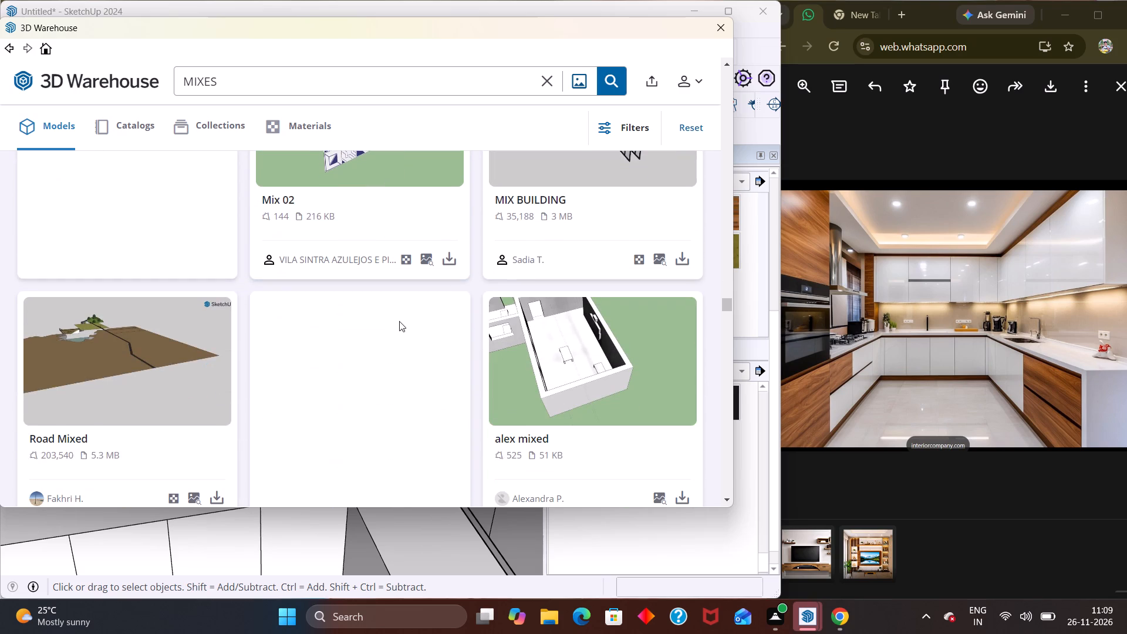
scroll(414, 328, down, 6)
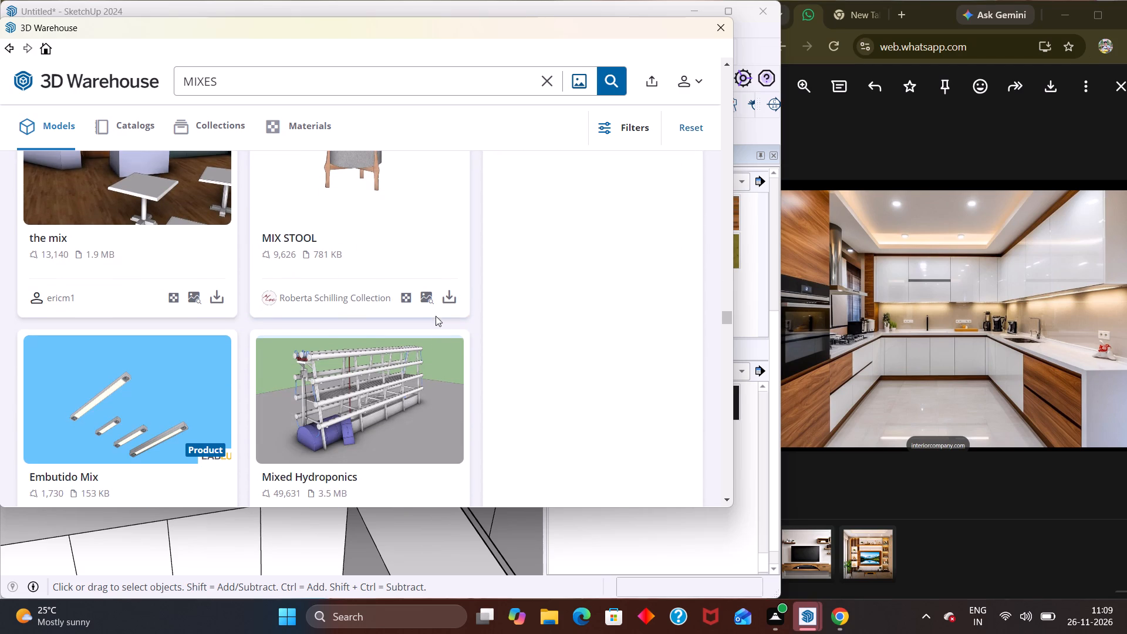
scroll(402, 288, down, 3)
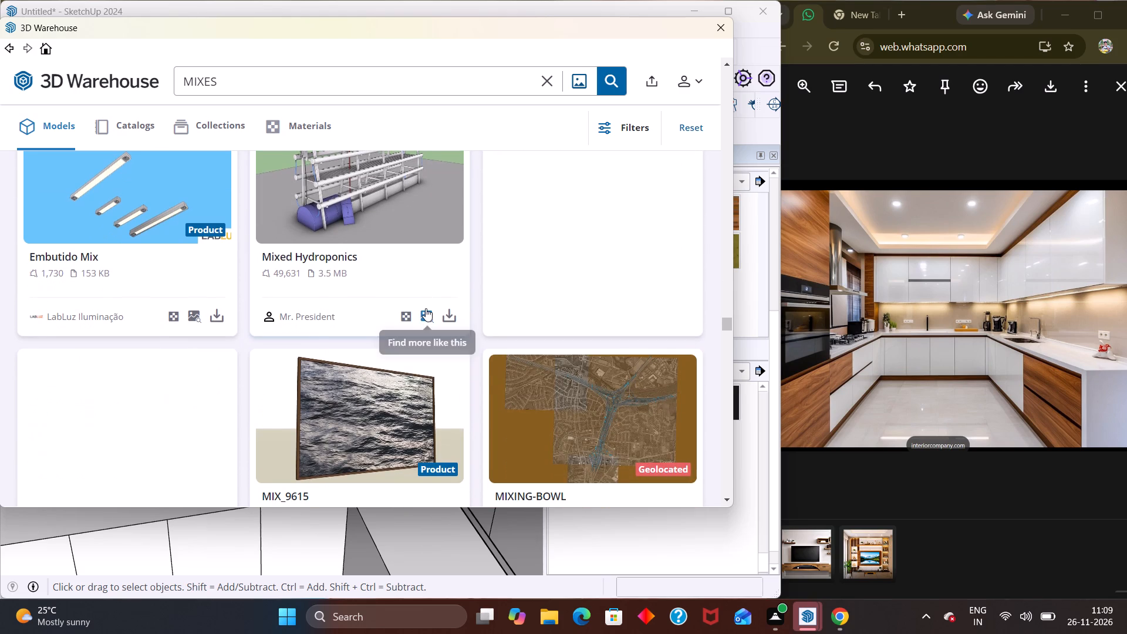
scroll(353, 254, down, 6)
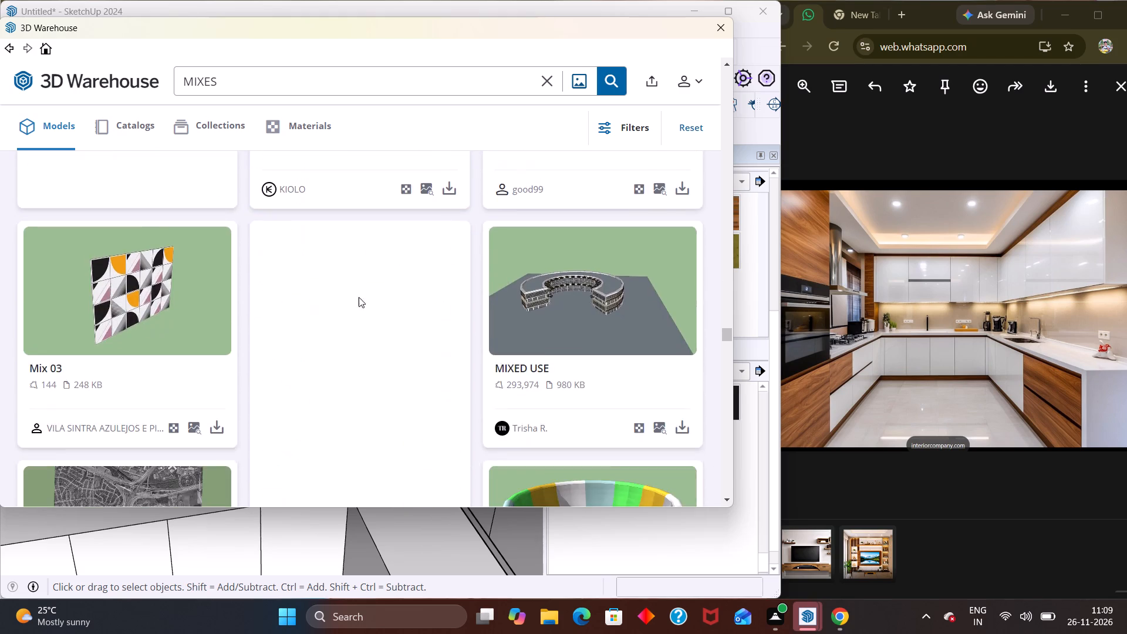
scroll(359, 297, down, 2)
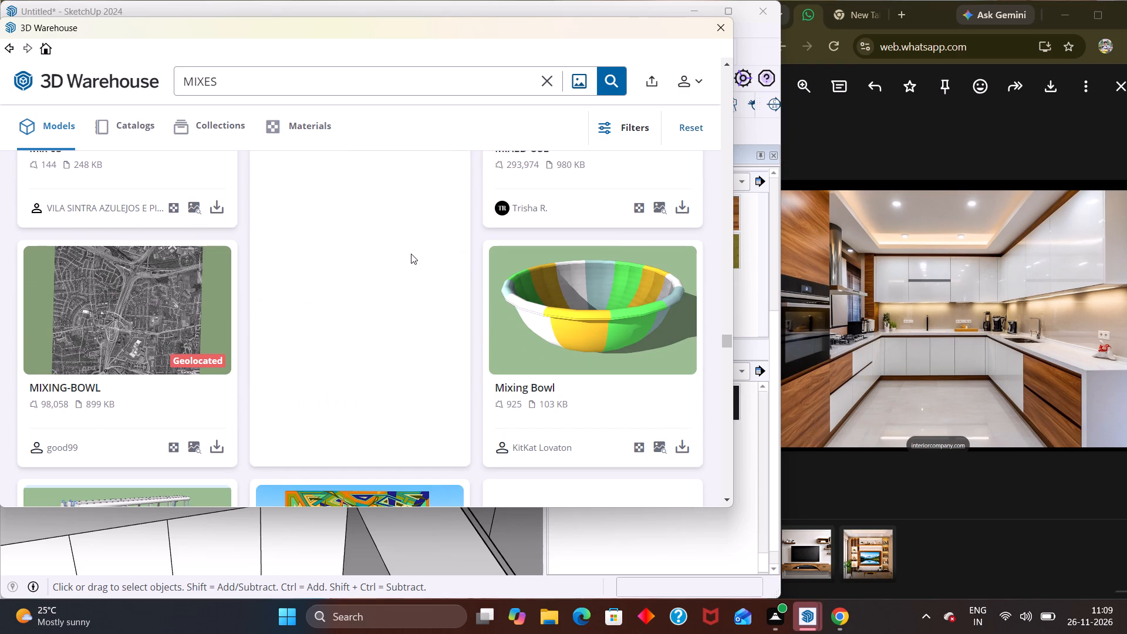
scroll(409, 265, down, 7)
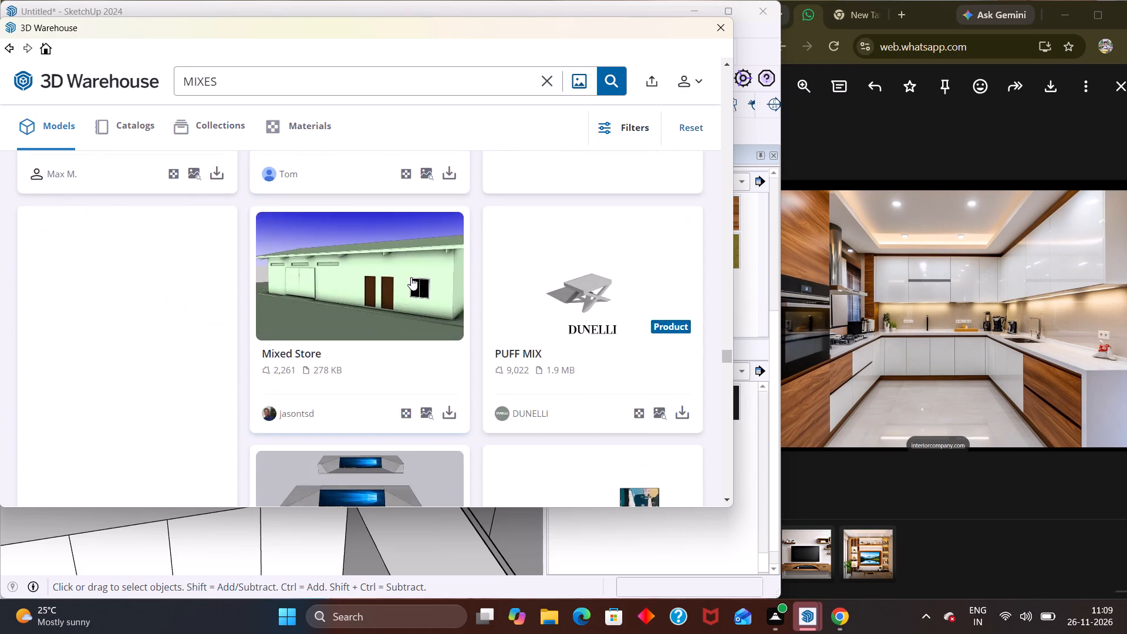
Load the multicoloured Mixing Bowl model directly into the kitchen model and place it on the countertop beside the blender, near the corner.
scroll(411, 277, up, 6)
click(689, 370)
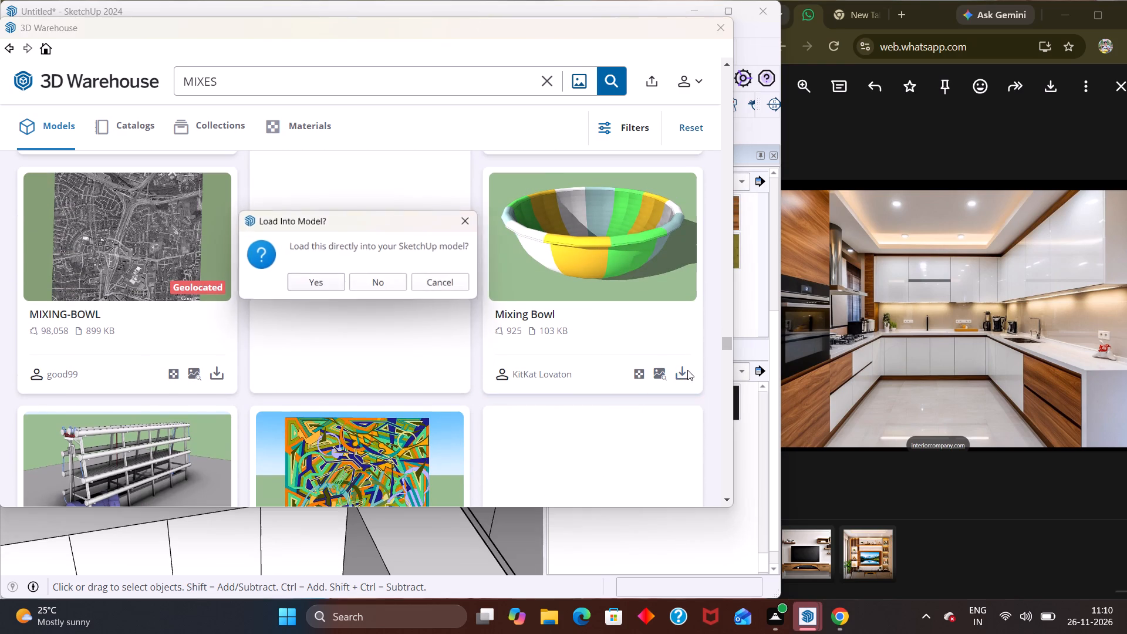
click(302, 278)
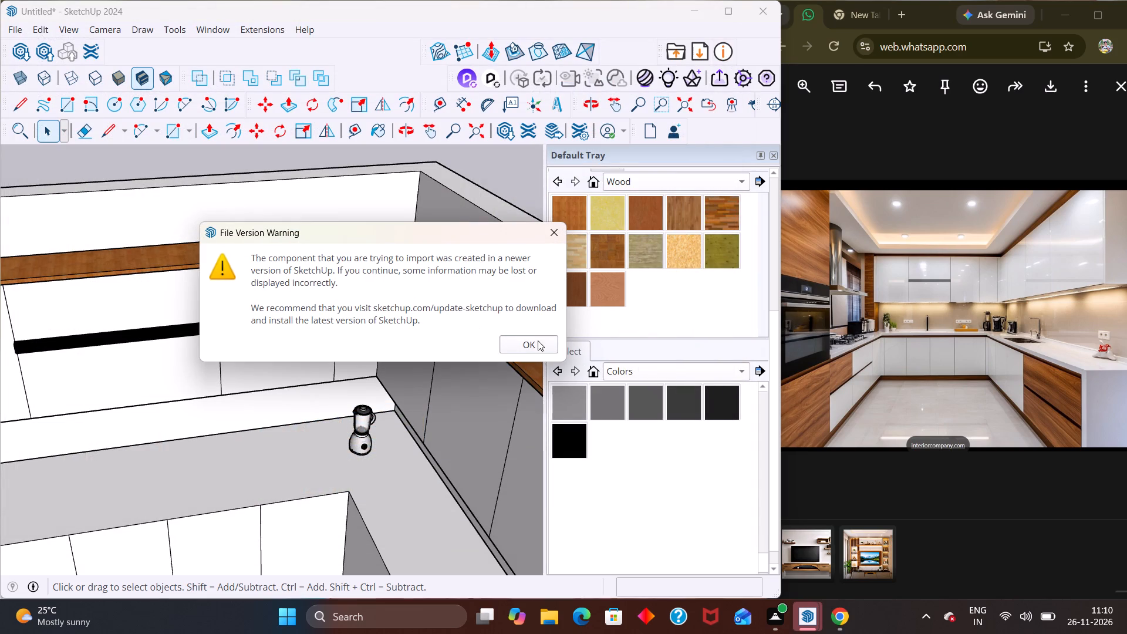
click(535, 339)
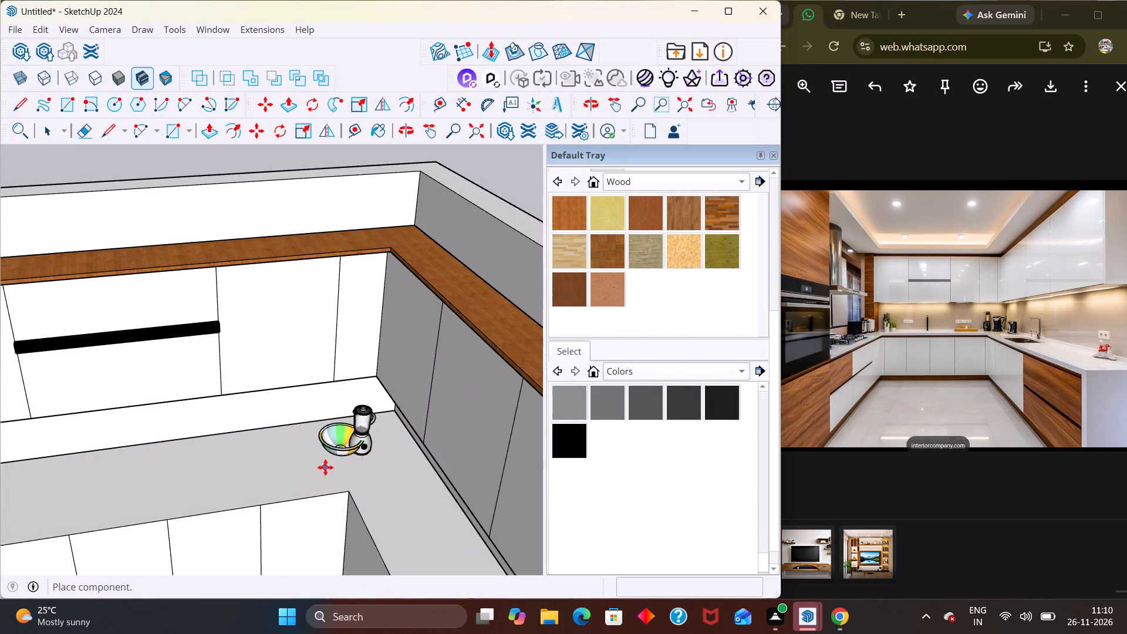
scroll(299, 467, up, 3)
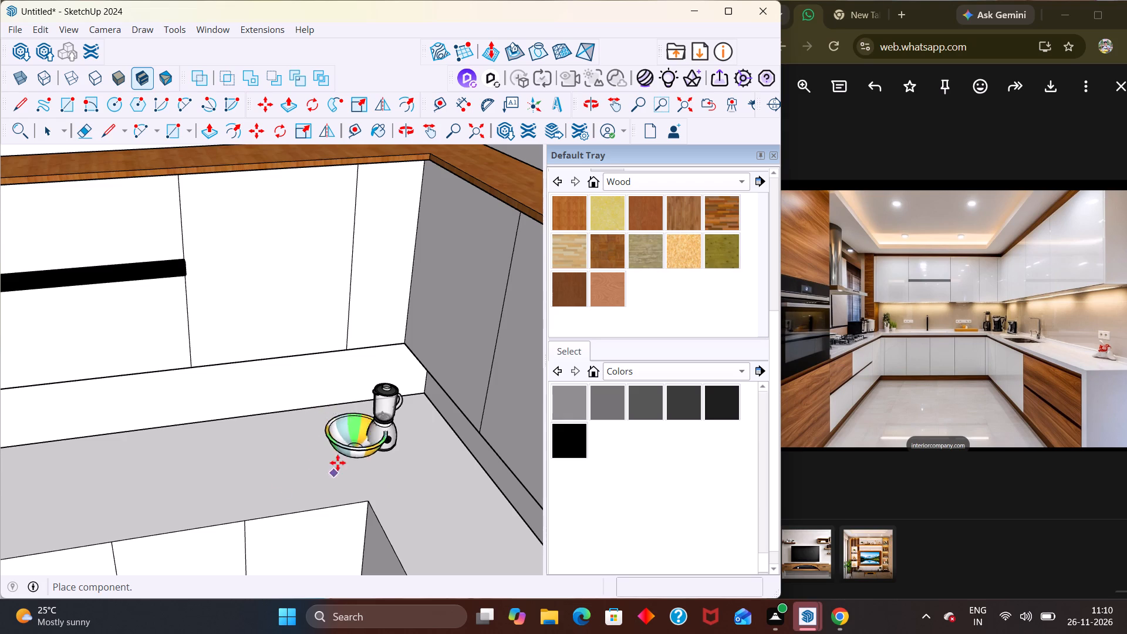
middle_drag(297, 480, 235, 600)
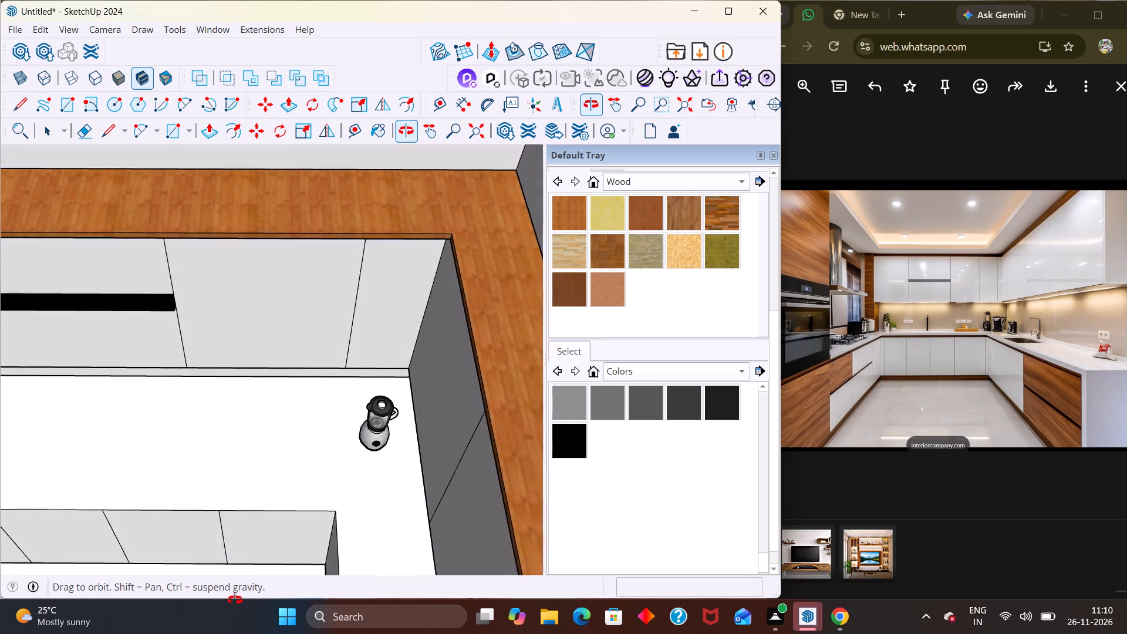
middle_drag(235, 600, 258, 539)
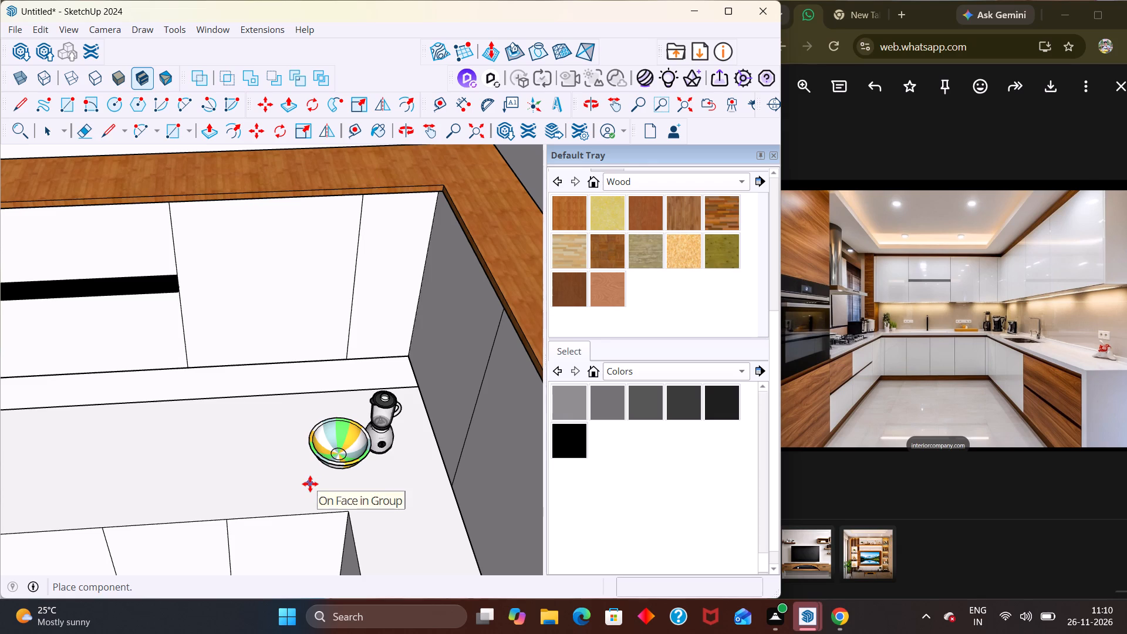
click(382, 517)
middle_drag(385, 517, 475, 461)
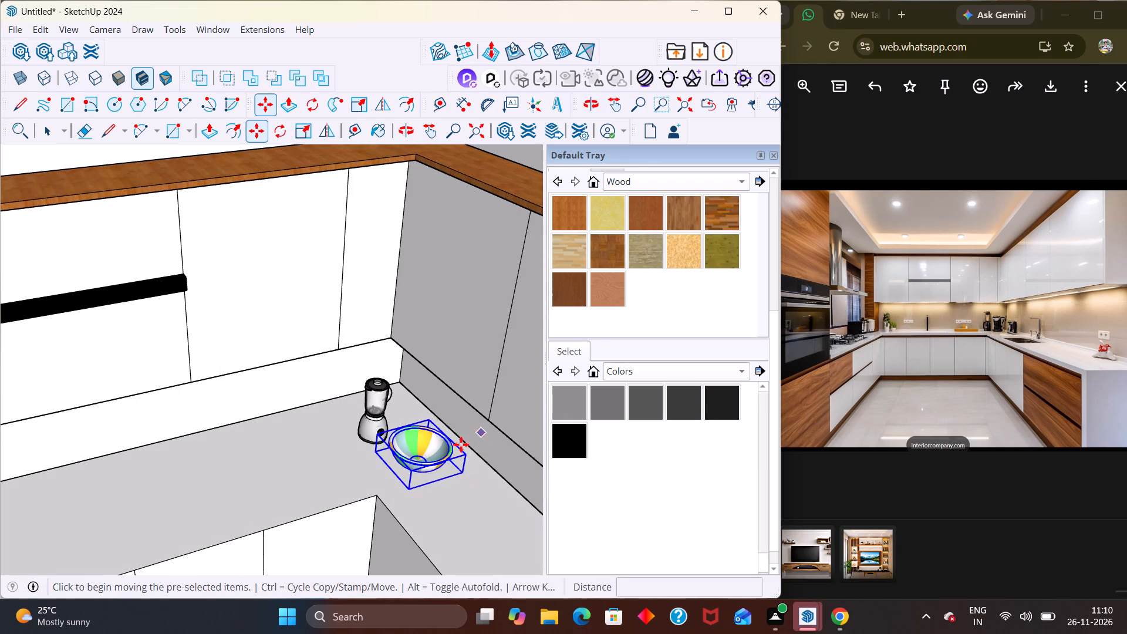
Reopen 3D Warehouse, dismiss the promotional pop-up and search the model library for KITCHEN THINGS.
click(23, 49)
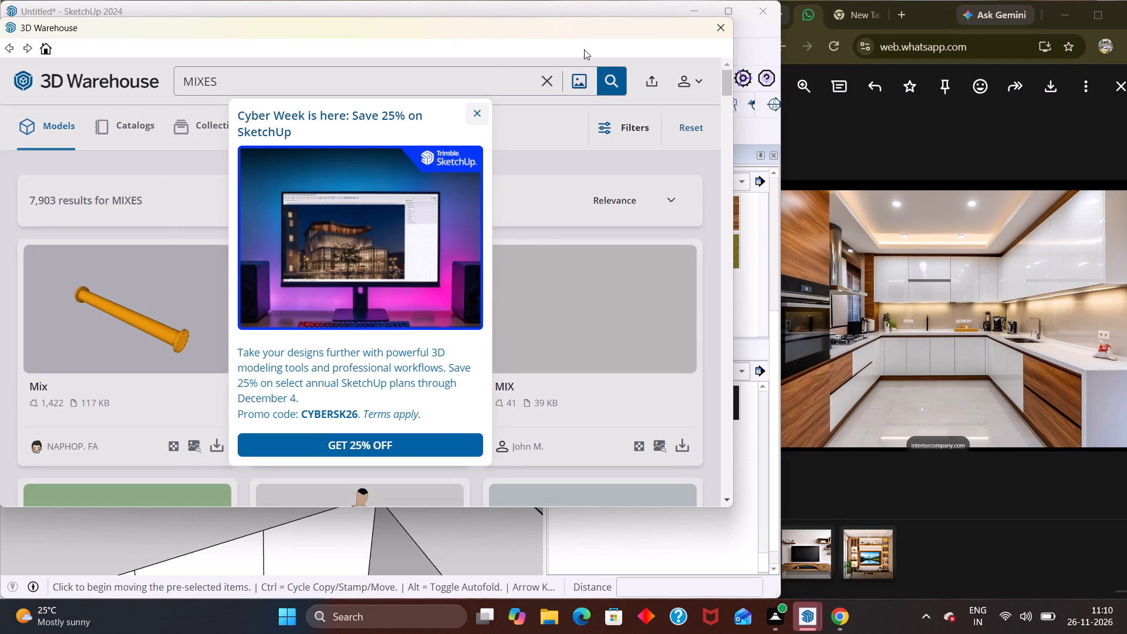
click(485, 113)
scroll(463, 301, down, 1)
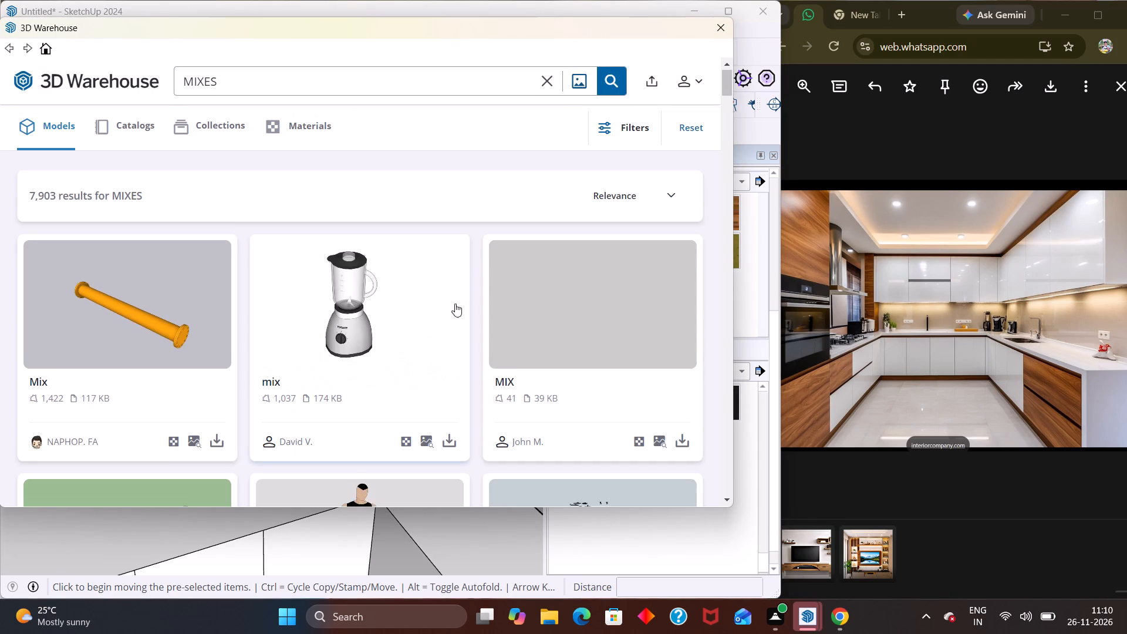
scroll(455, 303, down, 1)
click(245, 84)
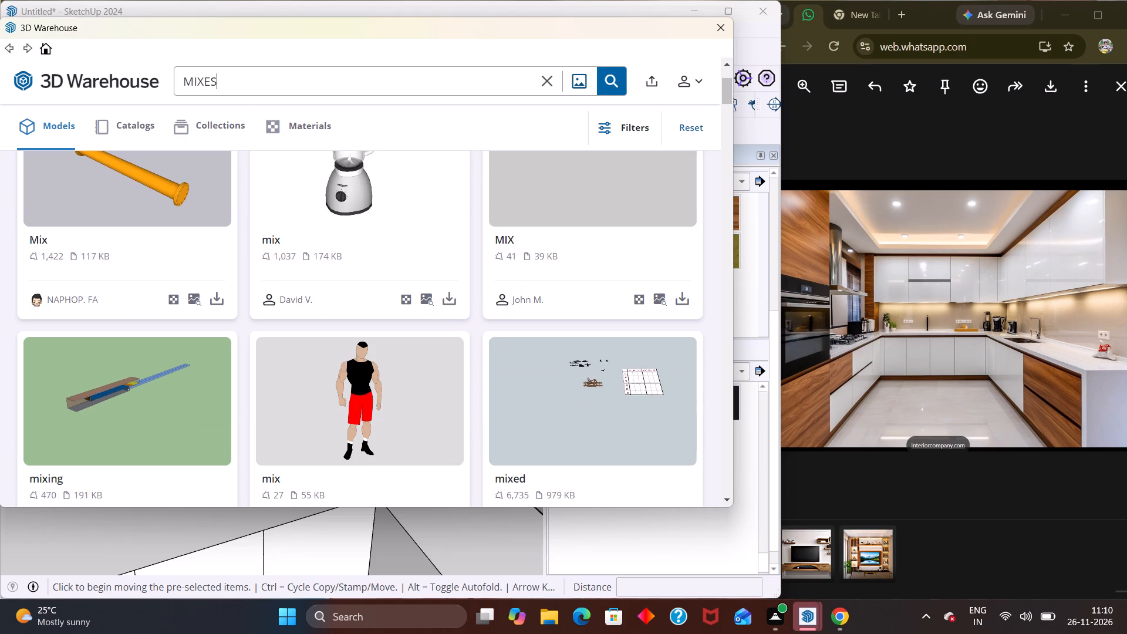
key(BackSpace)
key(BackSpace)
key(BackSpace)
key(BackSpace)
key(BackSpace)
key(BackSpace)
key(BackSpace)
text(KITCHEN THINGS)
key(Return)
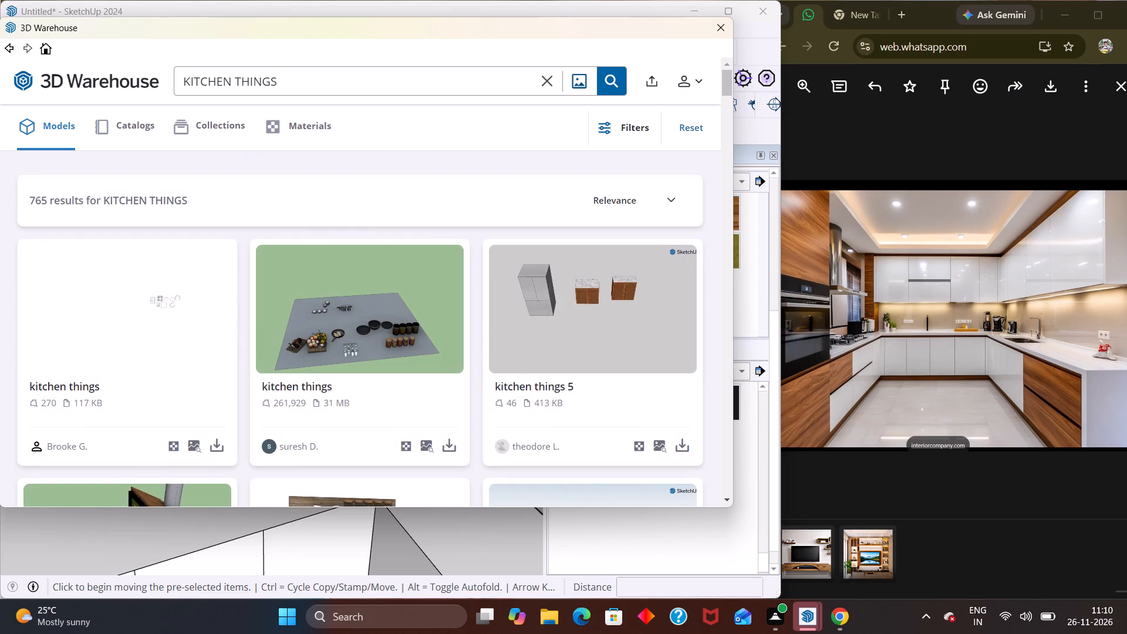
Browse the KITCHEN THINGS results for a set of small items to dress the countertop.
scroll(394, 317, down, 1)
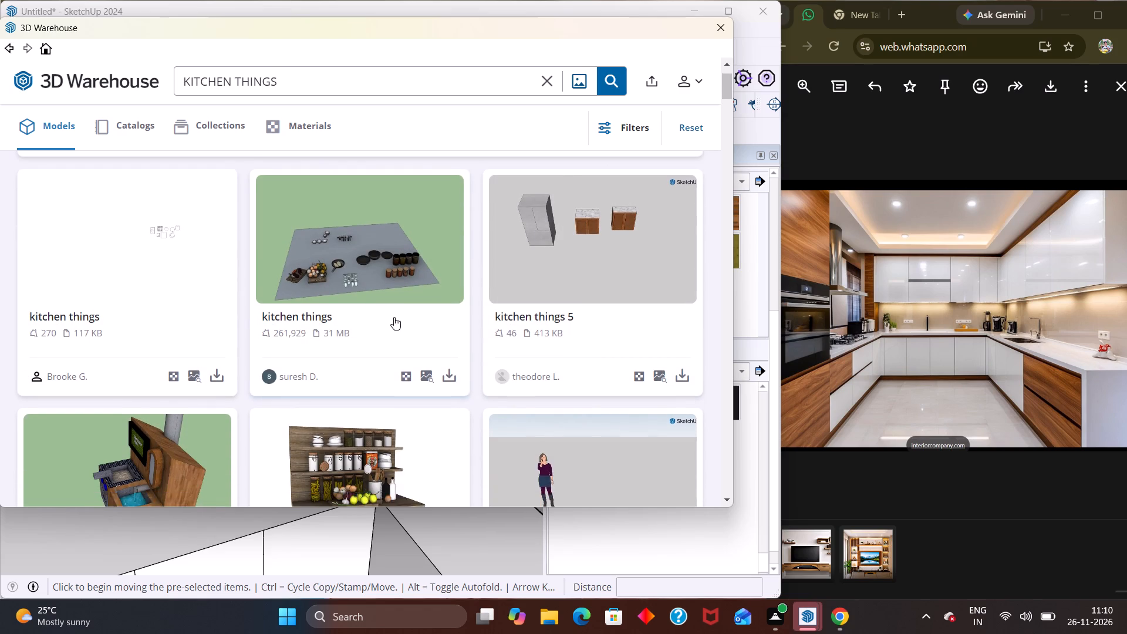
scroll(394, 317, down, 3)
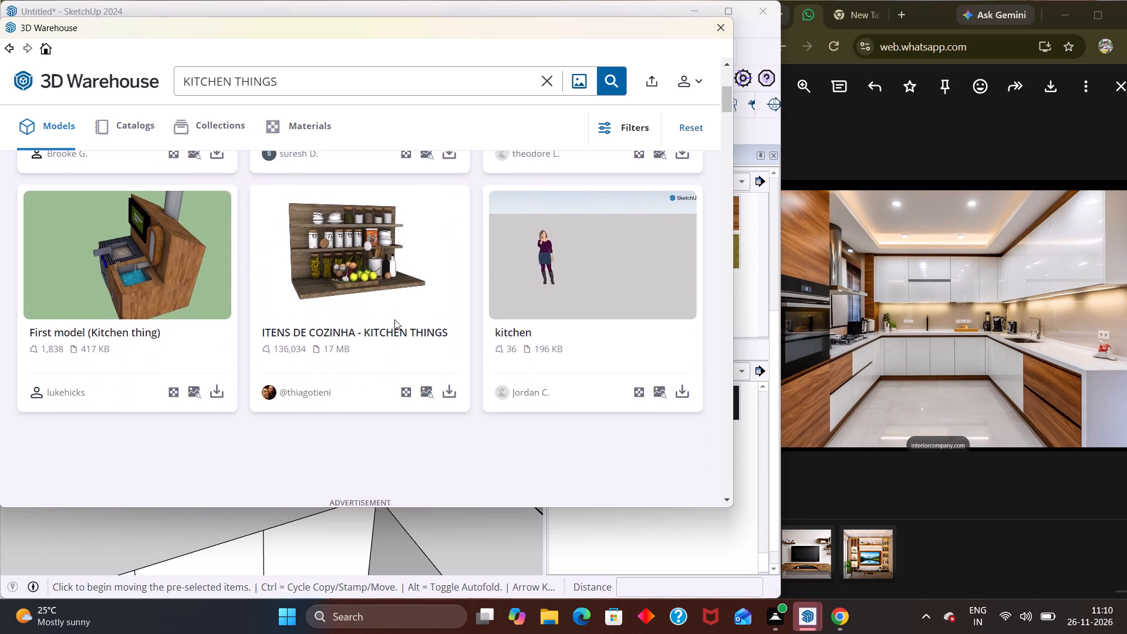
scroll(394, 319, down, 6)
scroll(426, 228, down, 3)
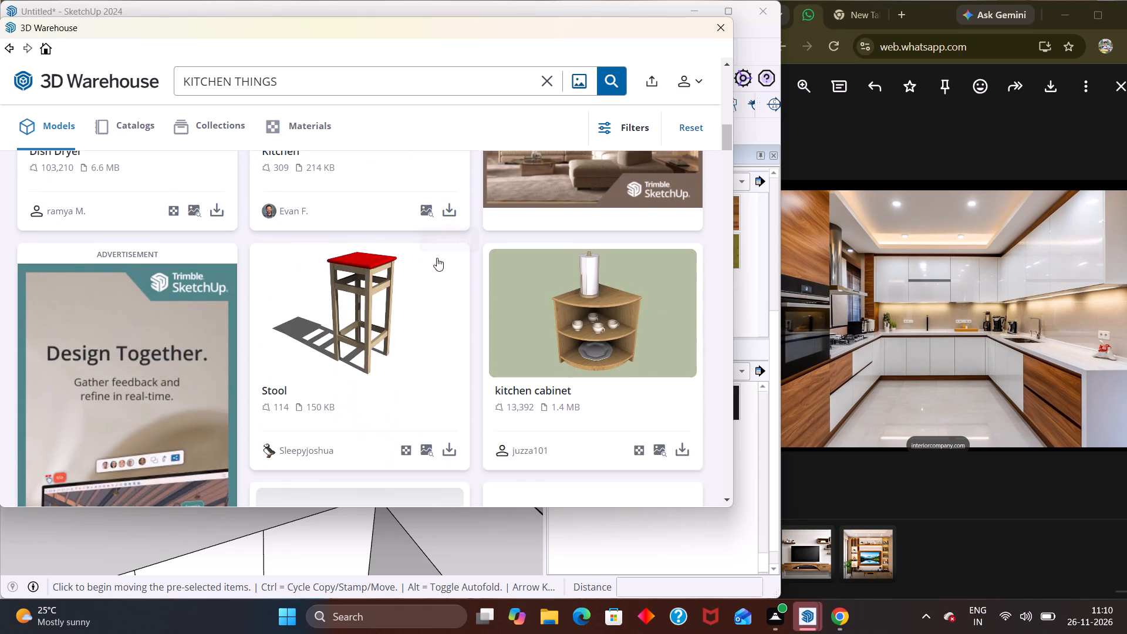
scroll(437, 258, down, 4)
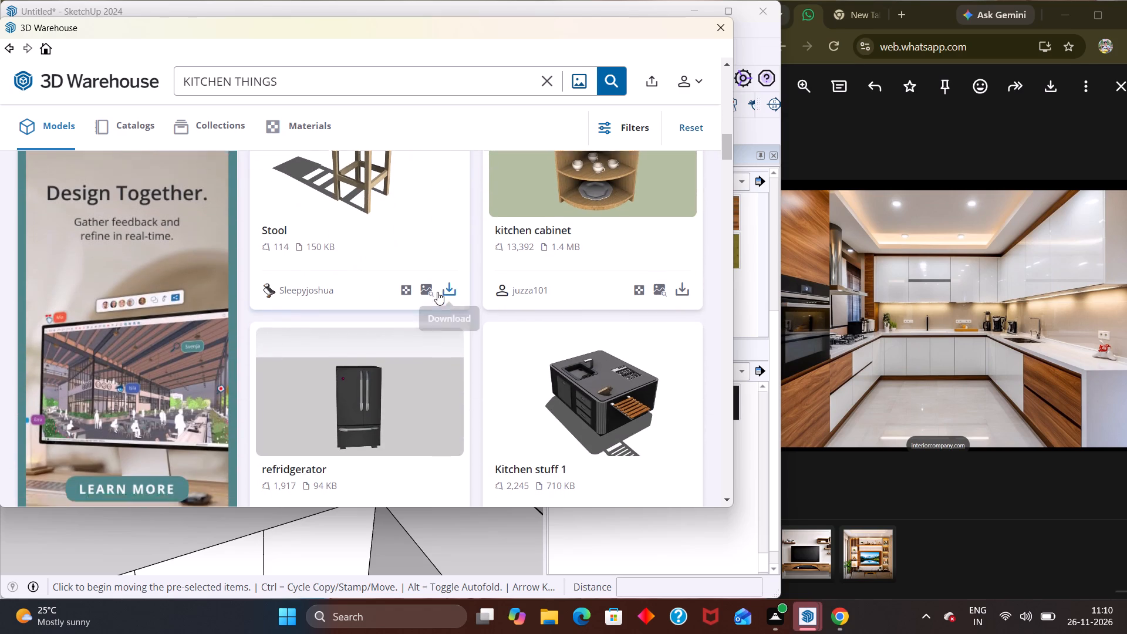
scroll(437, 289, down, 3)
scroll(437, 289, up, 1)
scroll(437, 289, down, 4)
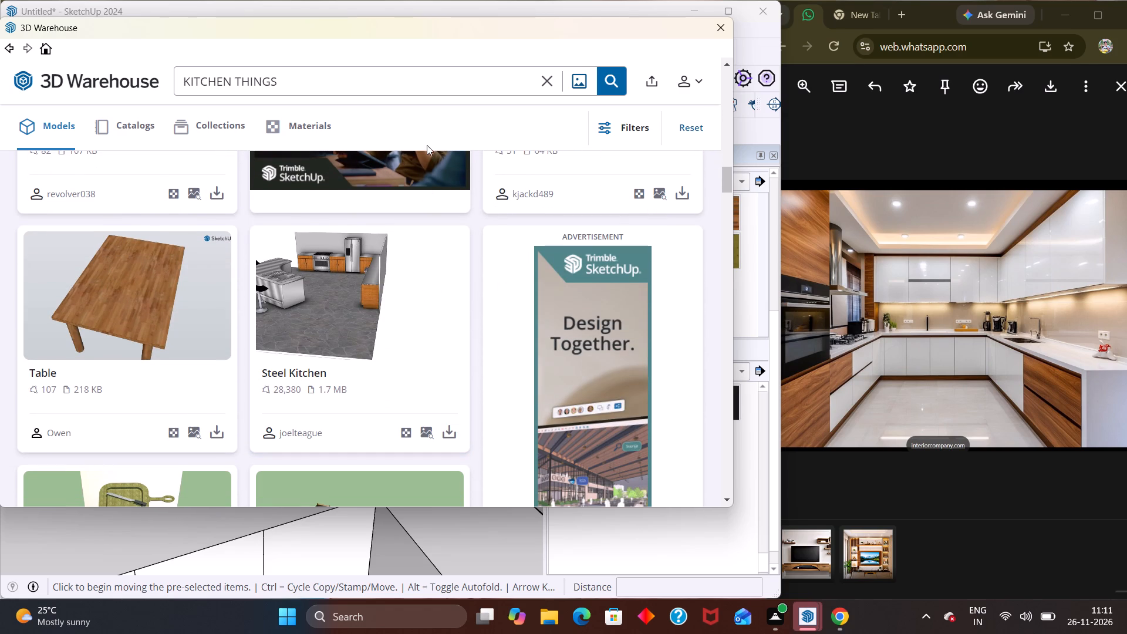
scroll(436, 158, down, 2)
scroll(433, 233, down, 1)
scroll(399, 267, down, 7)
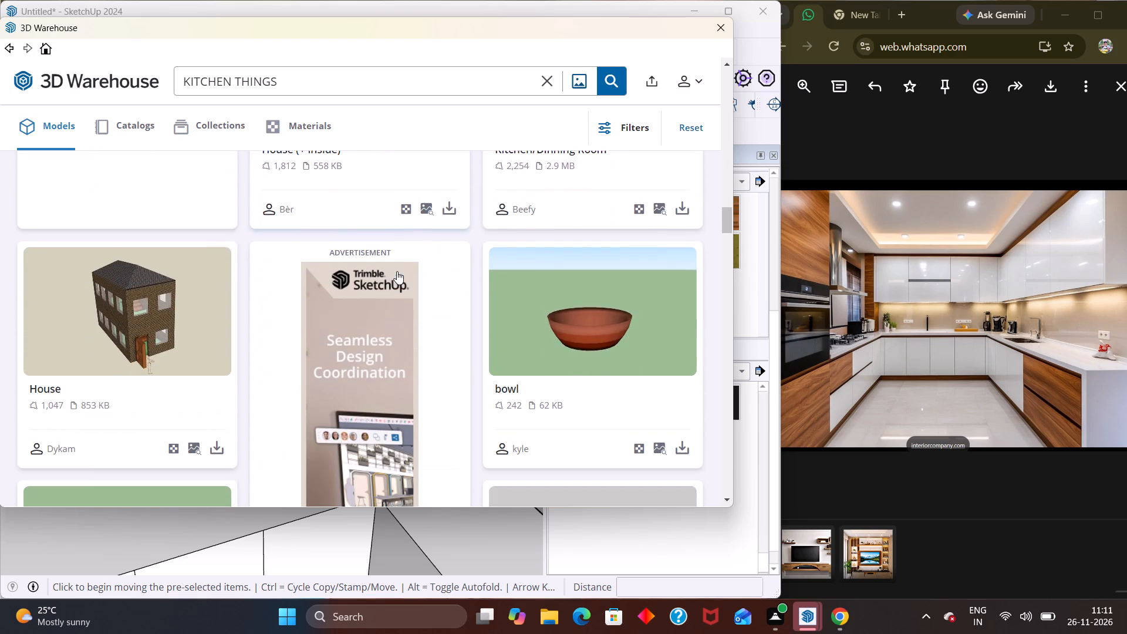
scroll(397, 271, down, 3)
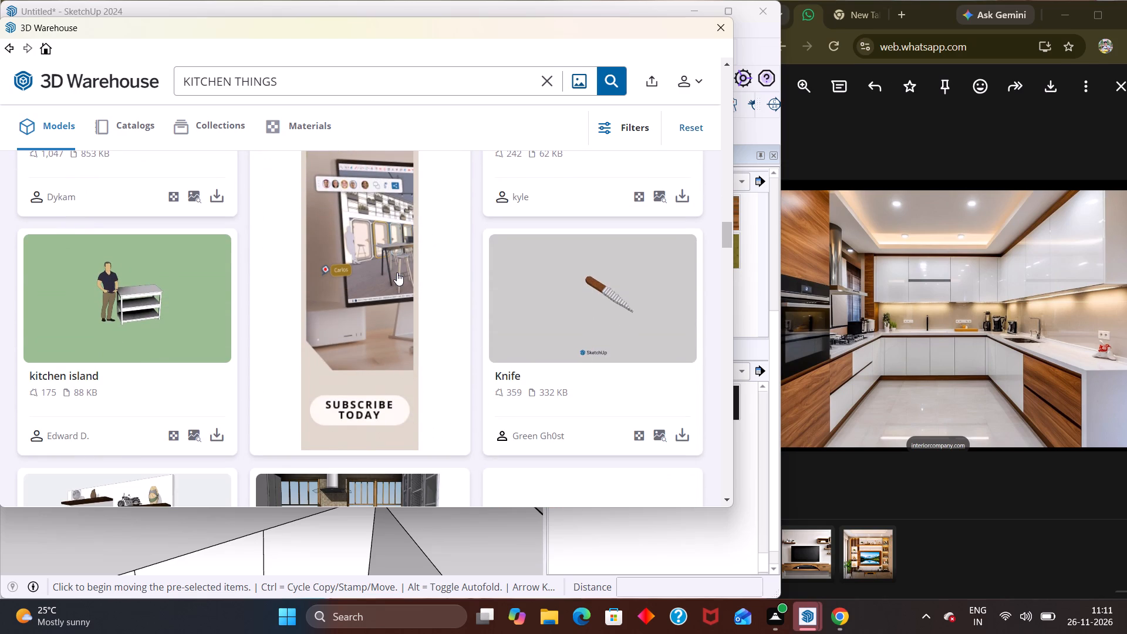
scroll(383, 287, up, 12)
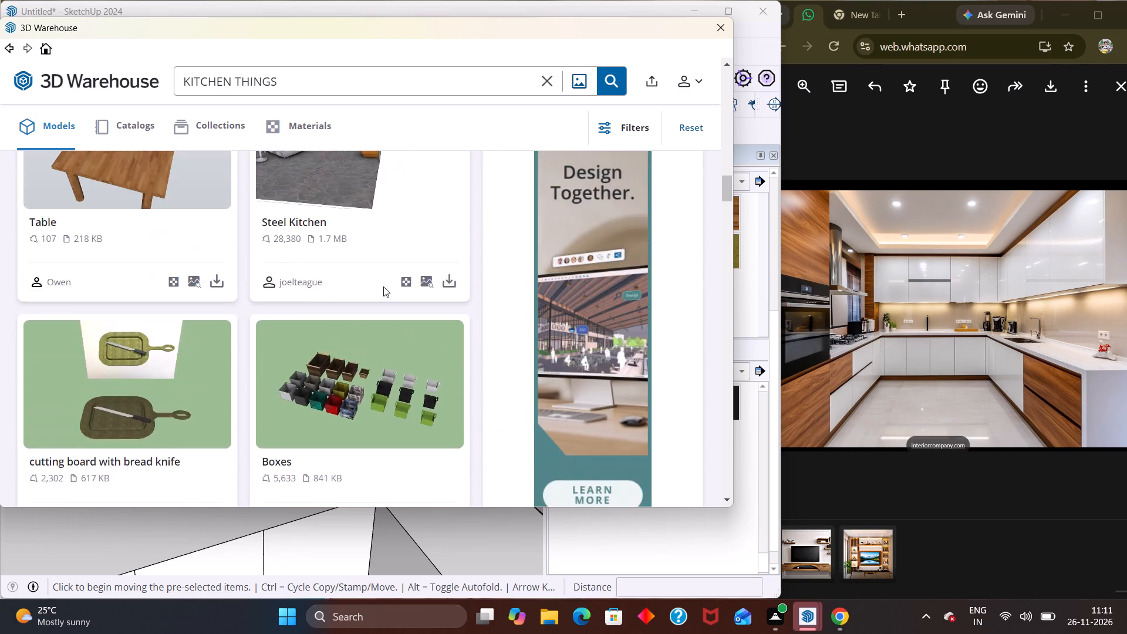
scroll(383, 286, up, 8)
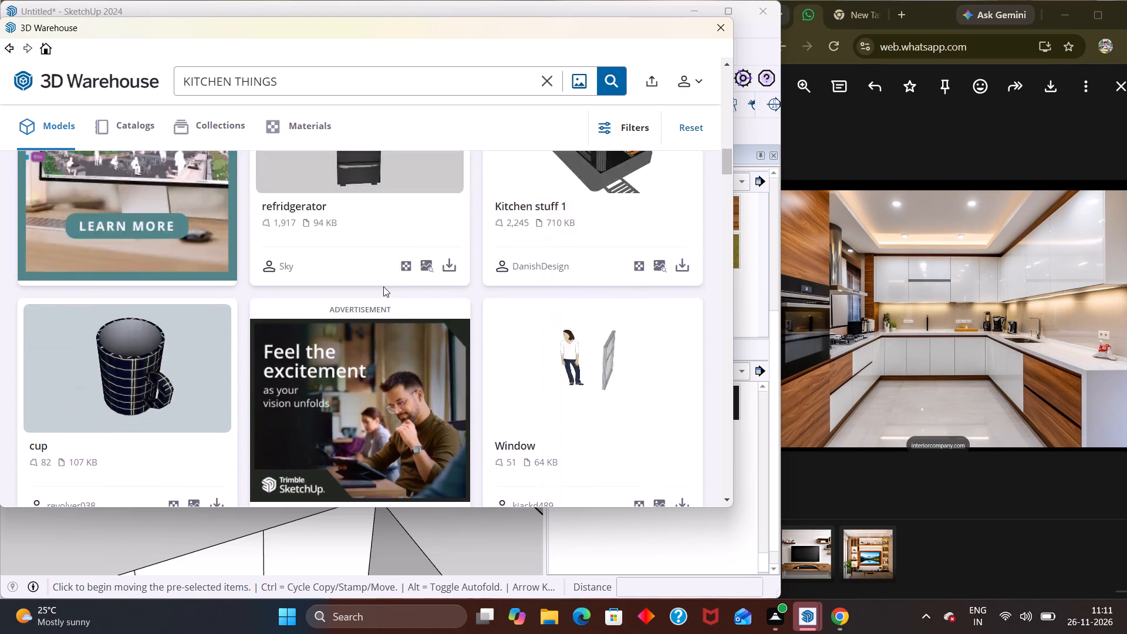
scroll(383, 286, up, 16)
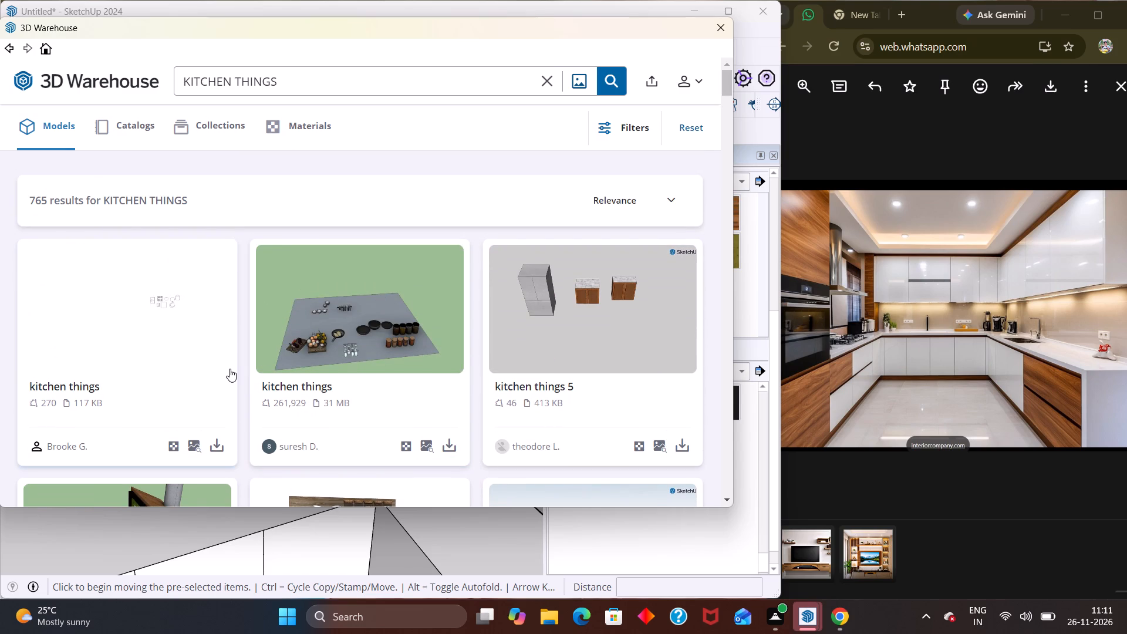
Load the kitchen things set with jars, pans and food boards directly into the model and place it on the ground outside the room.
click(453, 446)
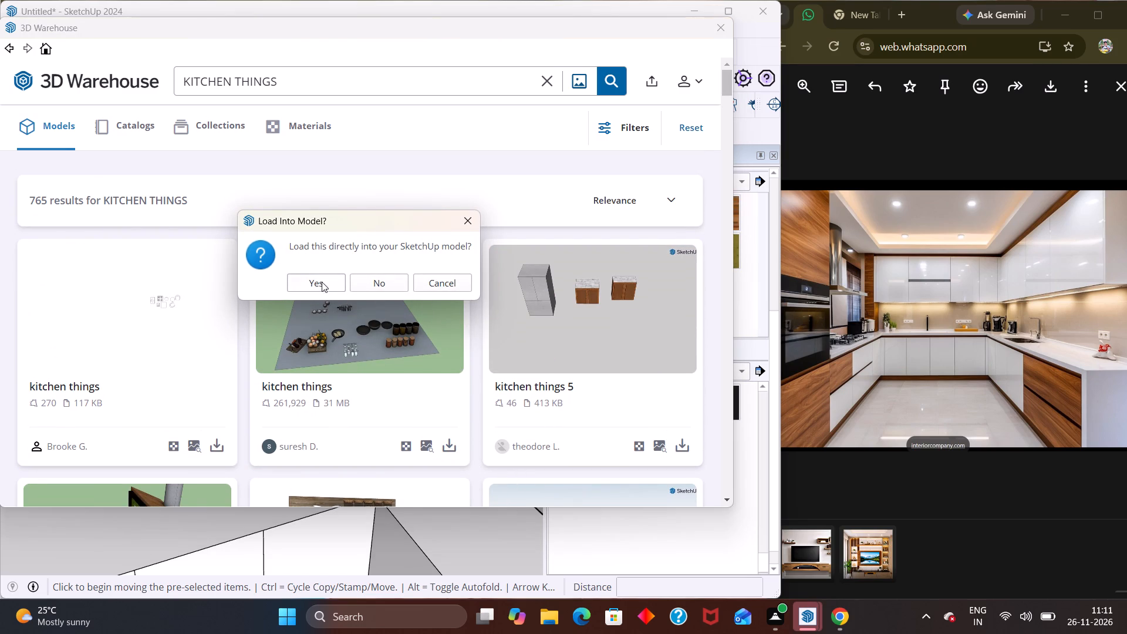
click(322, 284)
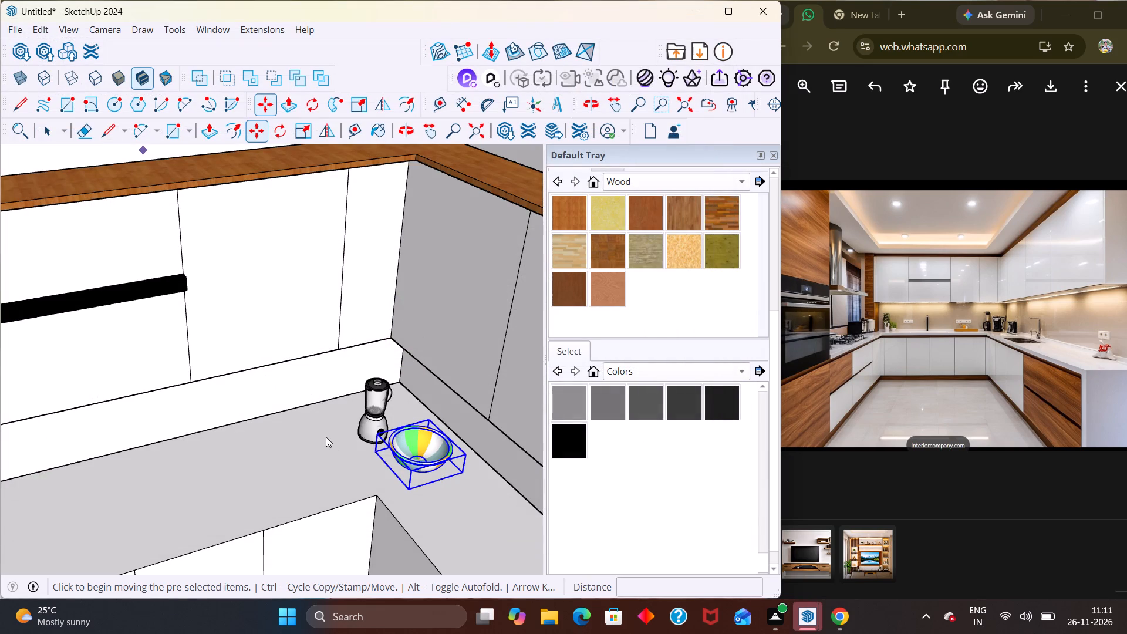
scroll(326, 437, down, 4)
scroll(285, 408, down, 5)
scroll(259, 299, down, 7)
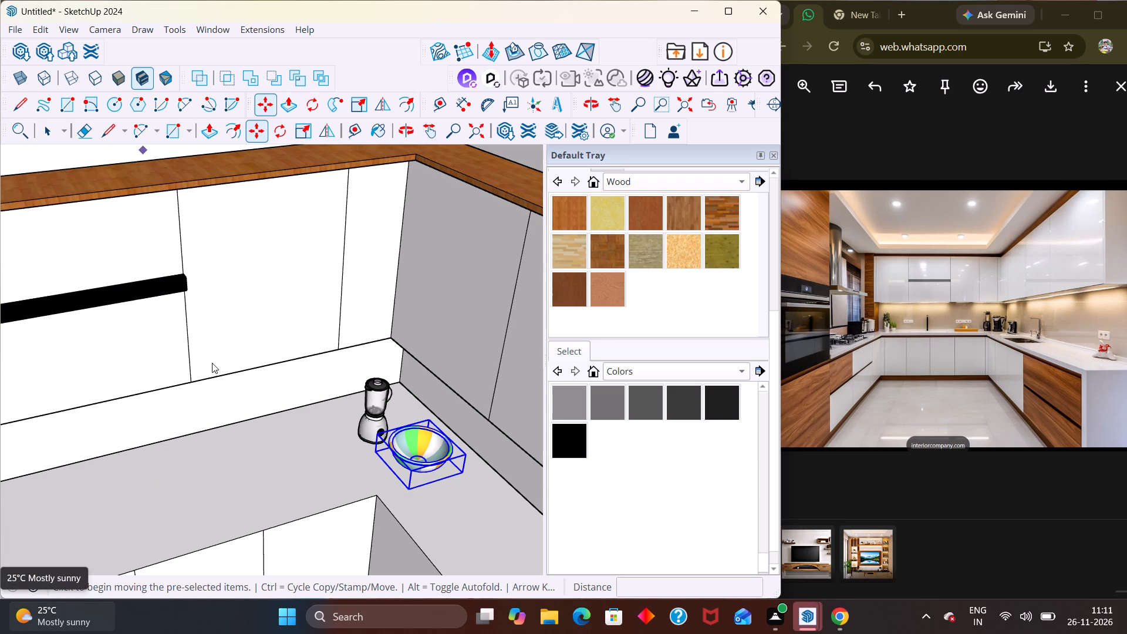
scroll(212, 363, down, 19)
scroll(416, 359, down, 2)
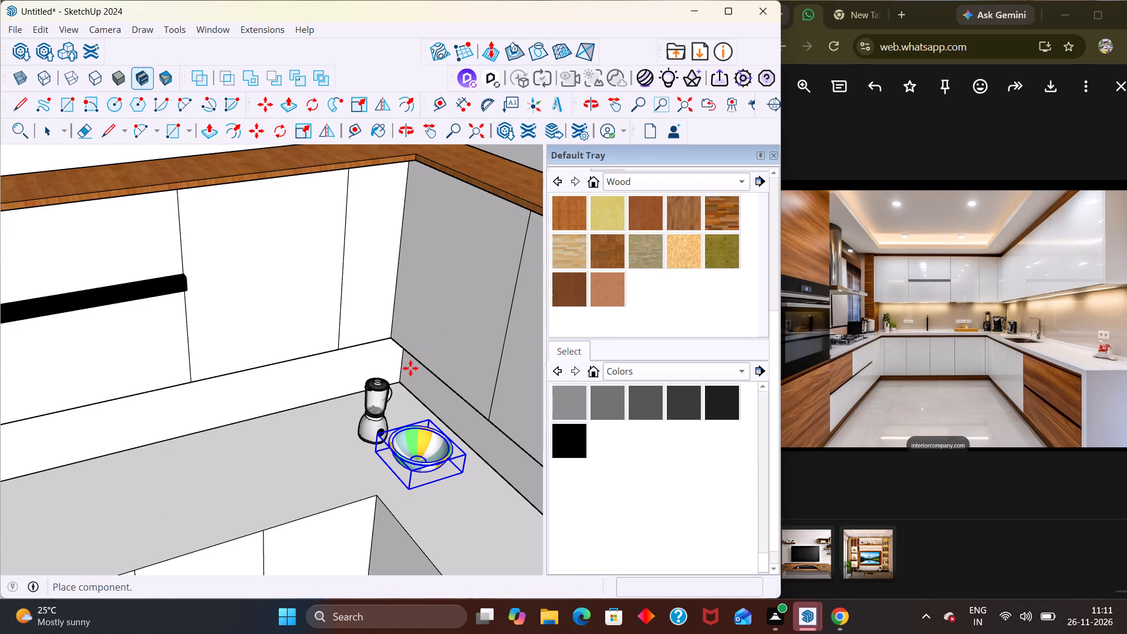
scroll(410, 368, down, 1)
scroll(279, 461, down, 1)
scroll(279, 461, up, 1)
scroll(279, 461, down, 5)
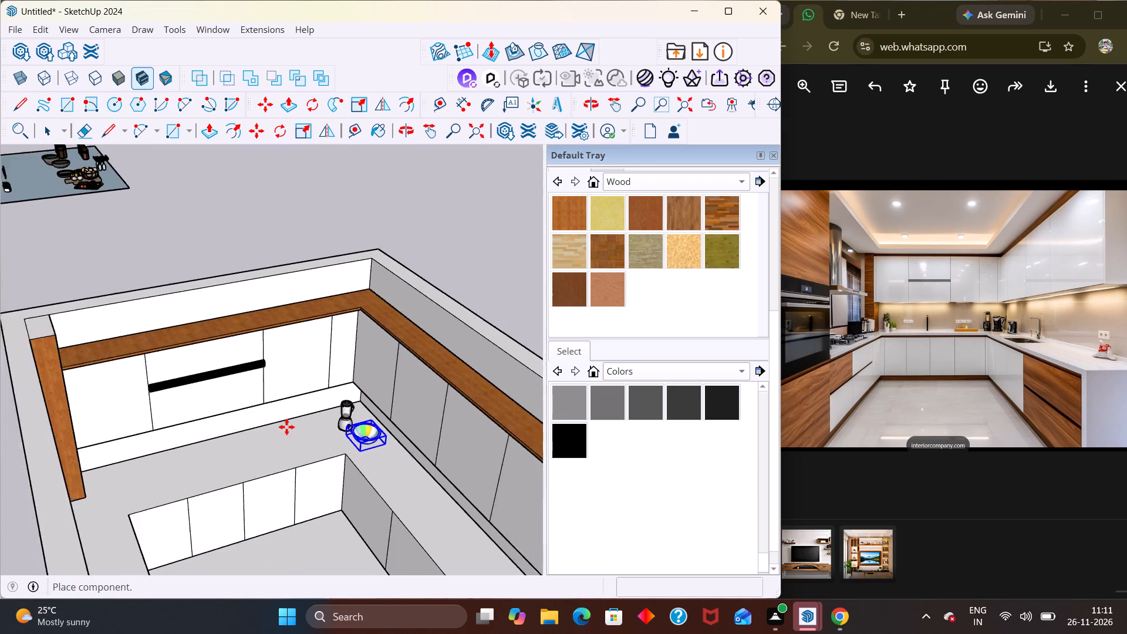
scroll(286, 427, down, 6)
middle_drag(219, 456, 154, 450)
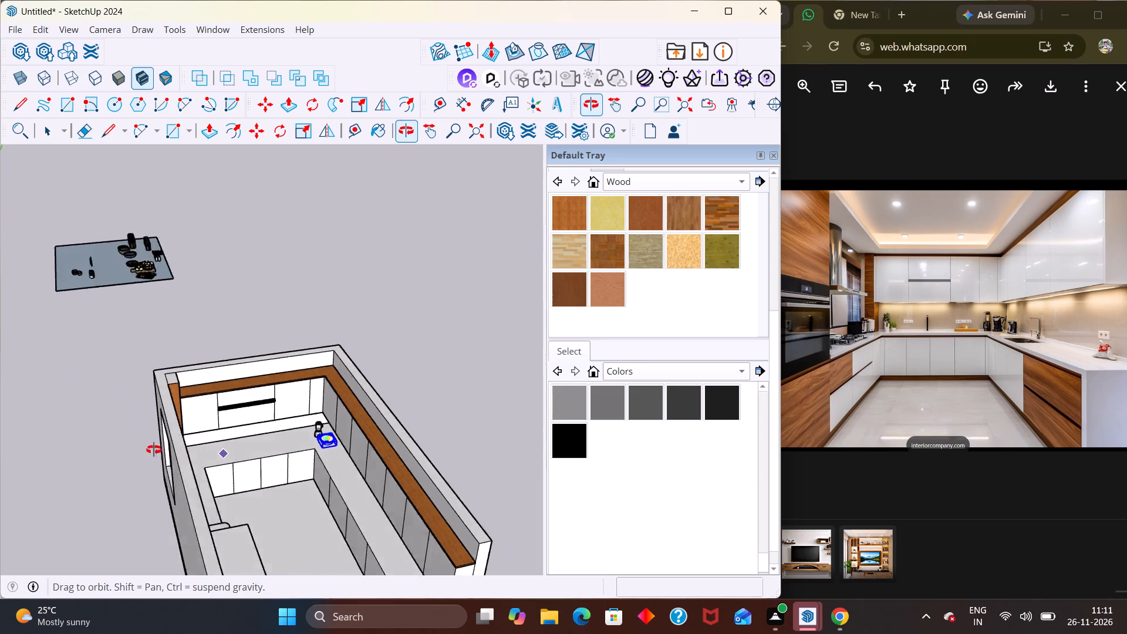
middle_drag(154, 450, 58, 472)
middle_drag(385, 477, 706, 490)
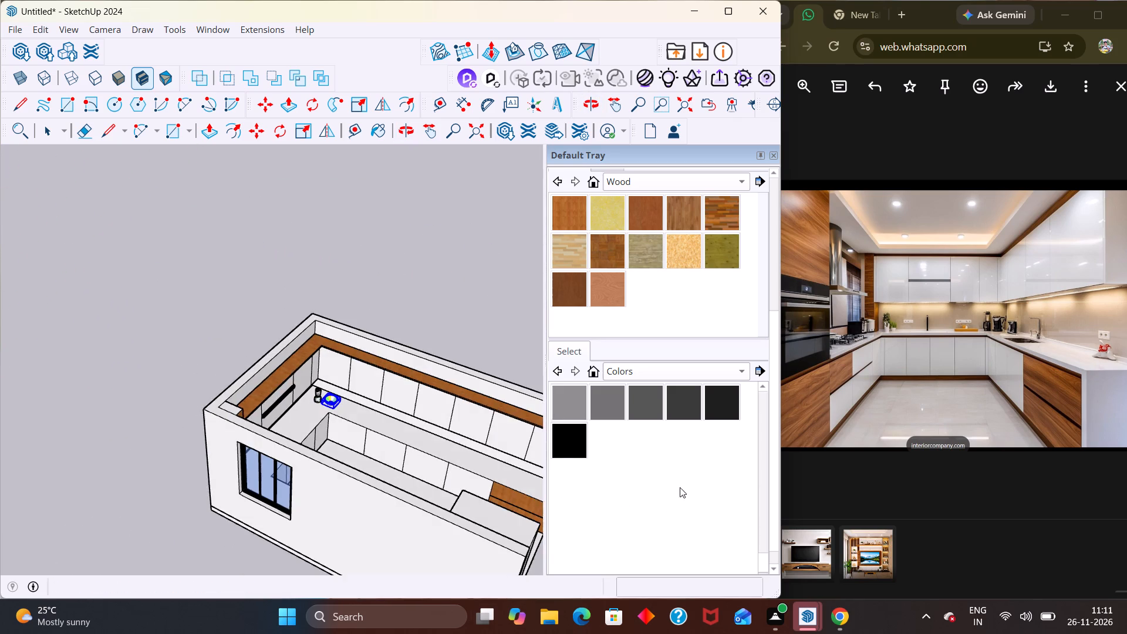
scroll(401, 554, down, 14)
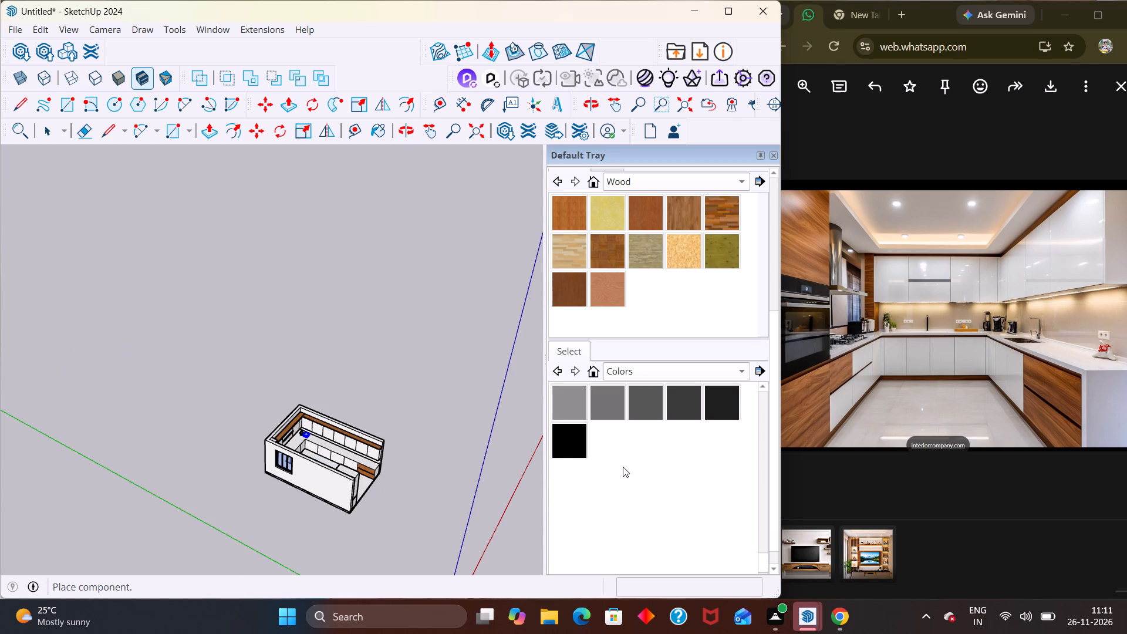
middle_drag(414, 496, 139, 349)
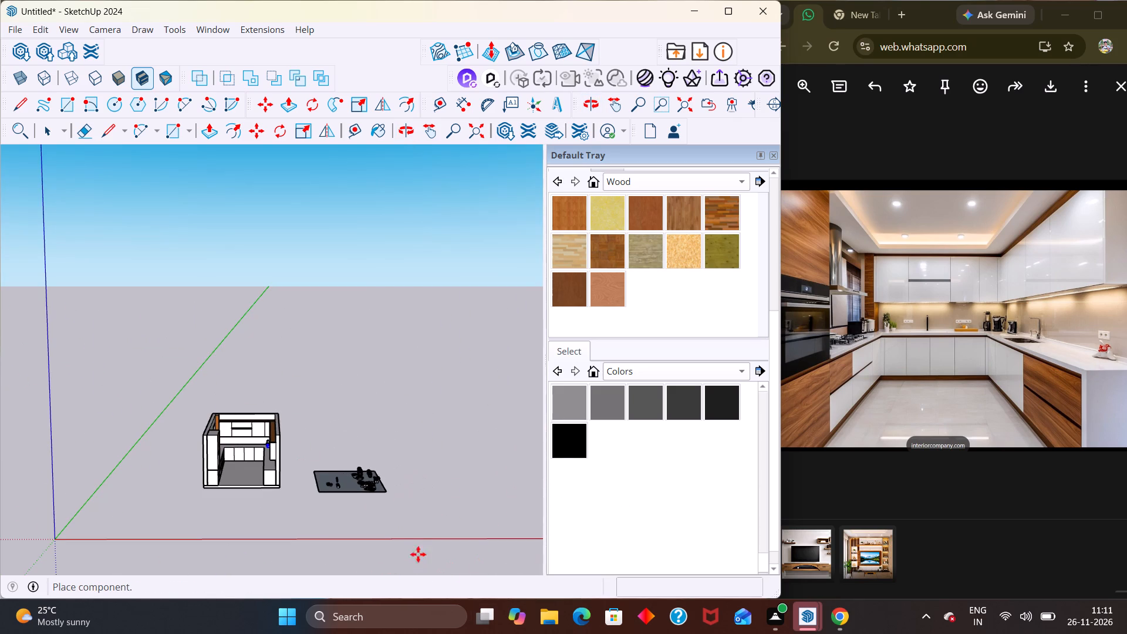
click(419, 546)
key(space)
scroll(384, 471, up, 5)
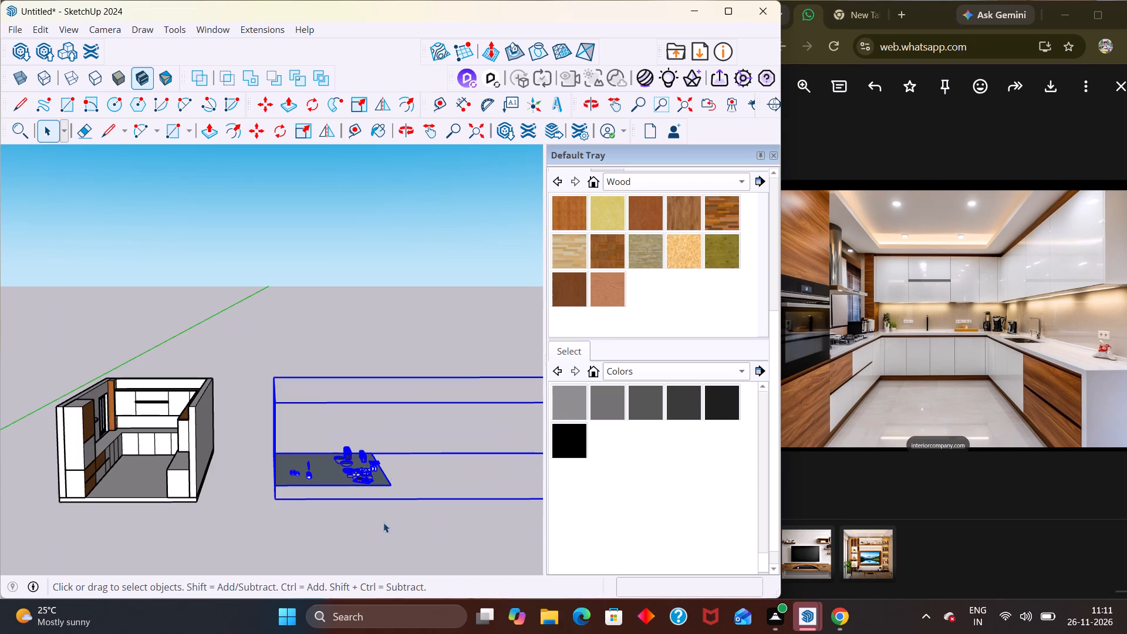
click(382, 525)
Examine the jars, pans, cups and food boards in the imported kitchen things set from several angles.
middle_drag(336, 464, 355, 356)
scroll(318, 633, up, 5)
scroll(355, 390, down, 1)
scroll(355, 415, up, 2)
middle_drag(355, 467, 326, 633)
scroll(326, 633, up, 4)
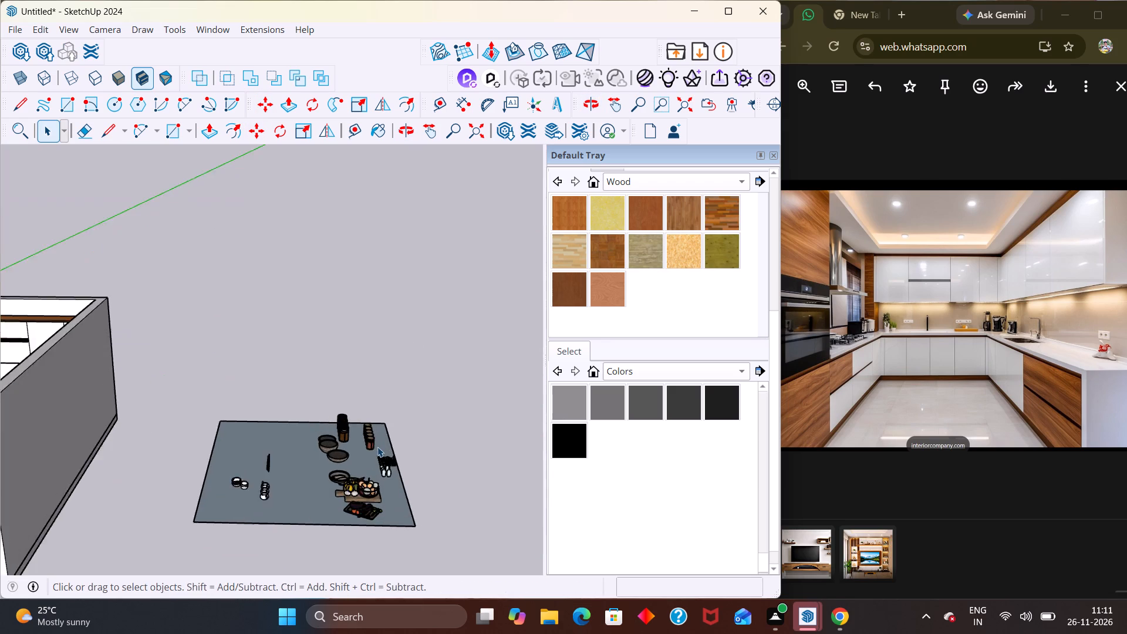
scroll(377, 447, up, 1)
scroll(383, 447, down, 1)
scroll(375, 447, up, 4)
middle_drag(315, 464, 325, 547)
scroll(350, 508, up, 1)
scroll(350, 500, down, 4)
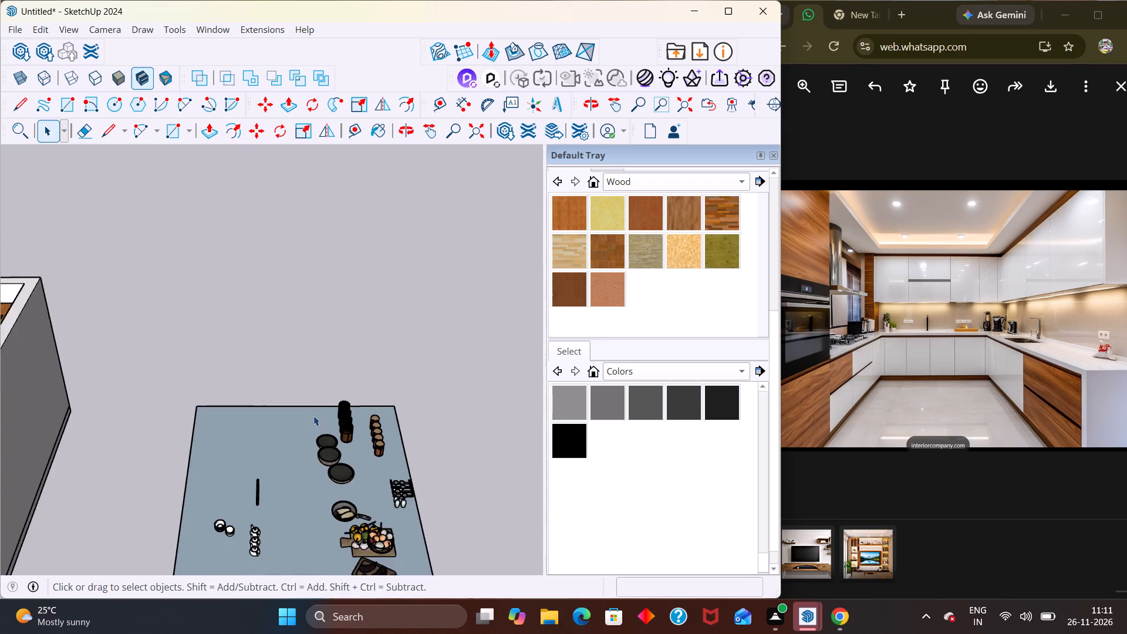
scroll(313, 416, down, 1)
scroll(313, 416, up, 1)
scroll(315, 419, down, 2)
middle_drag(319, 496, 410, 576)
scroll(378, 433, up, 7)
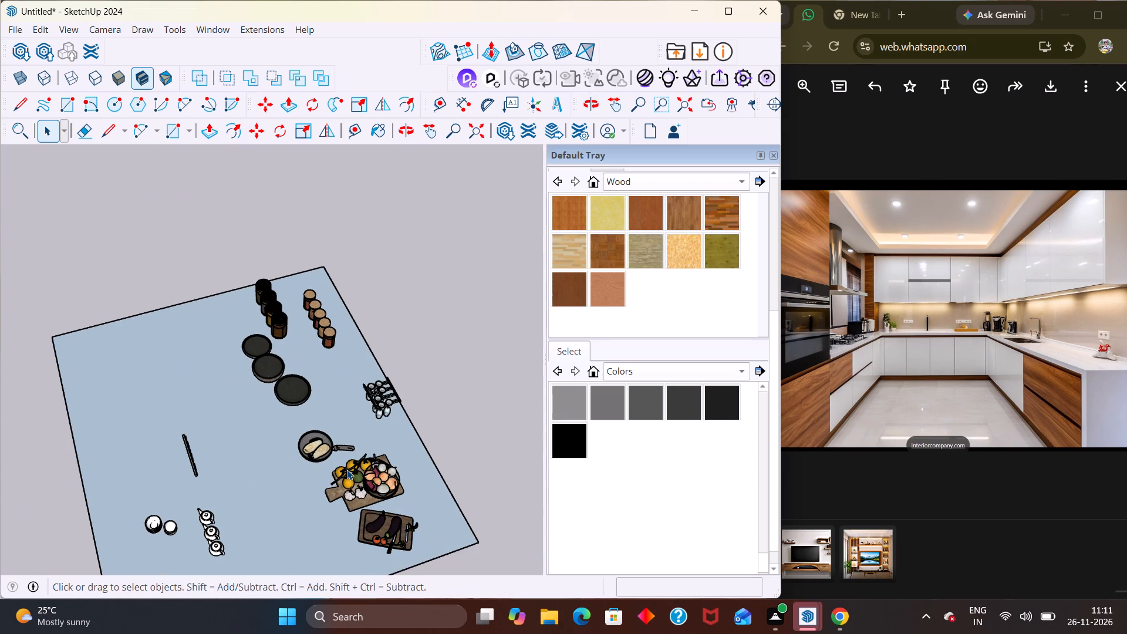
scroll(331, 446, up, 3)
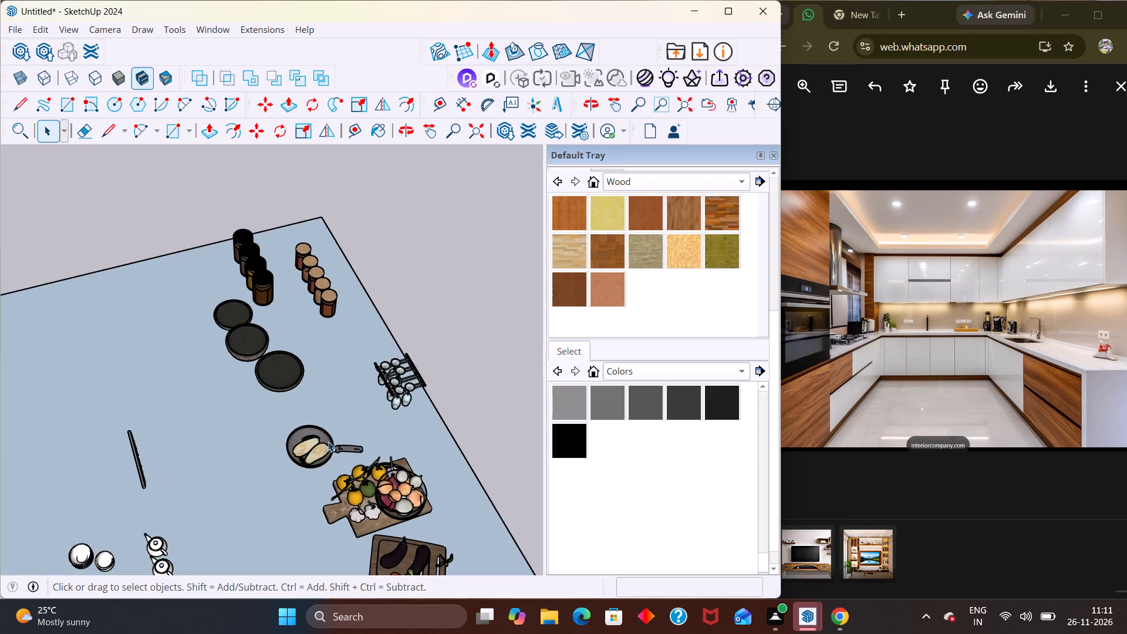
middle_drag(328, 441, 334, 474)
scroll(334, 472, up, 1)
scroll(484, 306, down, 3)
scroll(481, 322, up, 1)
scroll(481, 322, down, 4)
scroll(454, 323, up, 1)
scroll(458, 327, down, 14)
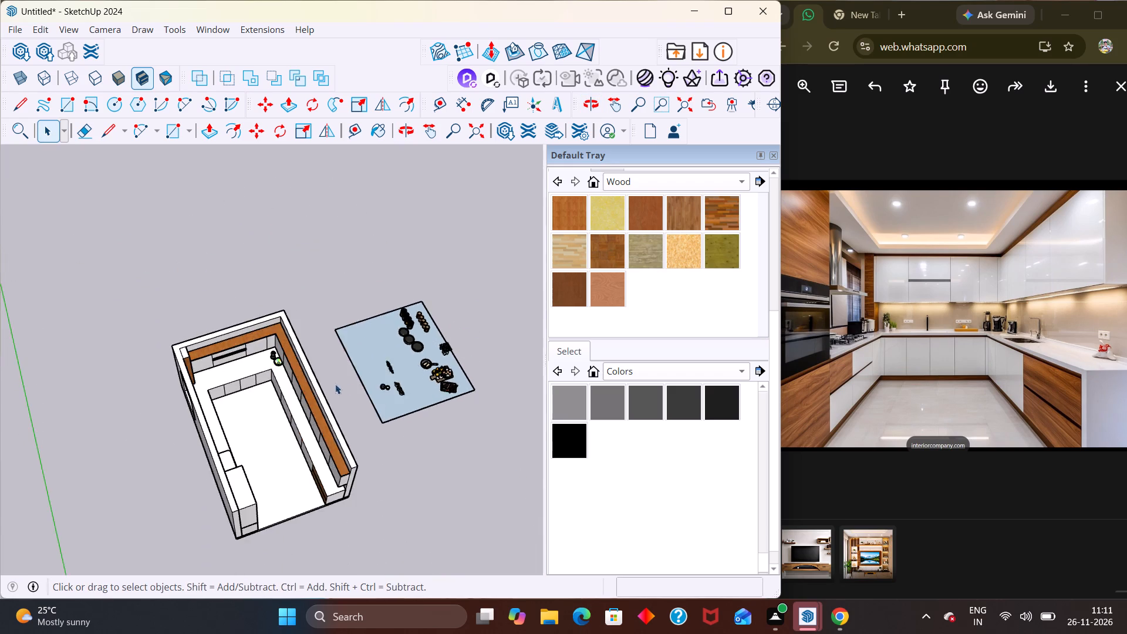
Move the multicoloured mixing bowl about 2' 7 1/2" along the countertop to the other side of the blender, then deselect it.
middle_drag(331, 385, 187, 449)
scroll(257, 312, up, 3)
middle_drag(302, 367, 453, 309)
middle_drag(365, 342, 390, 302)
scroll(306, 366, up, 2)
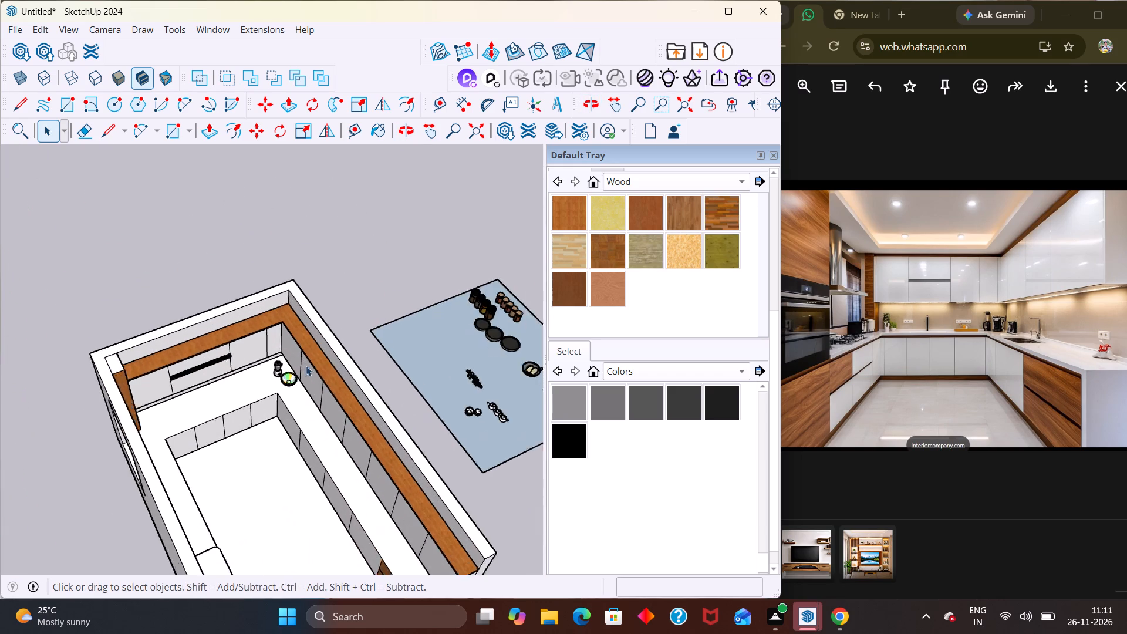
scroll(306, 366, up, 5)
middle_drag(292, 367, 286, 402)
scroll(292, 356, up, 7)
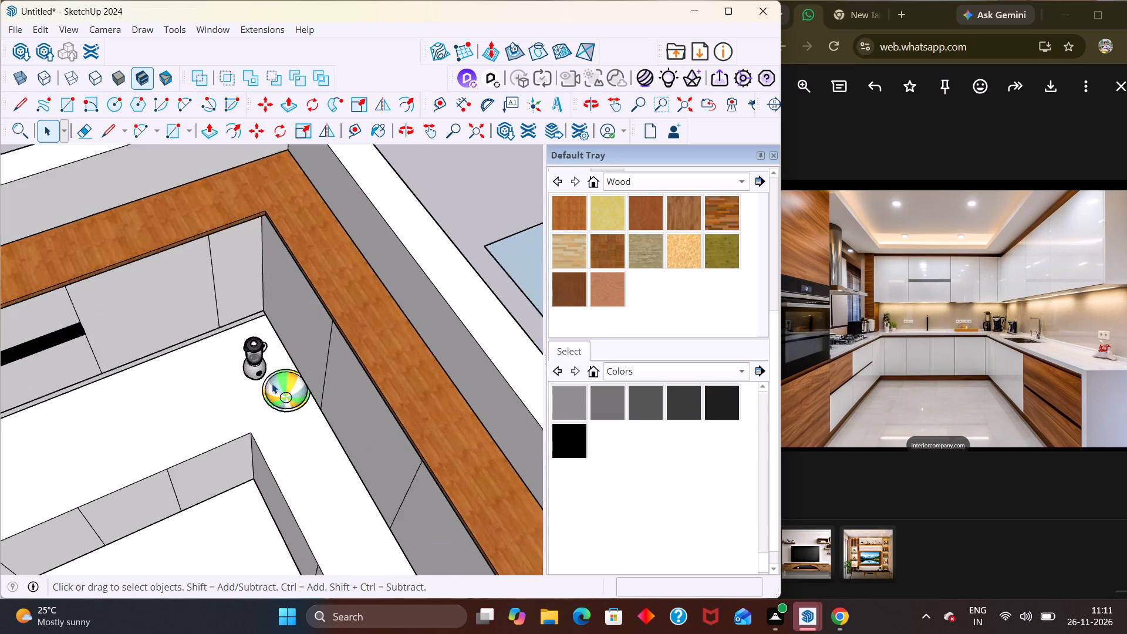
scroll(272, 383, down, 1)
scroll(272, 383, up, 3)
middle_drag(275, 390, 358, 321)
click(308, 389)
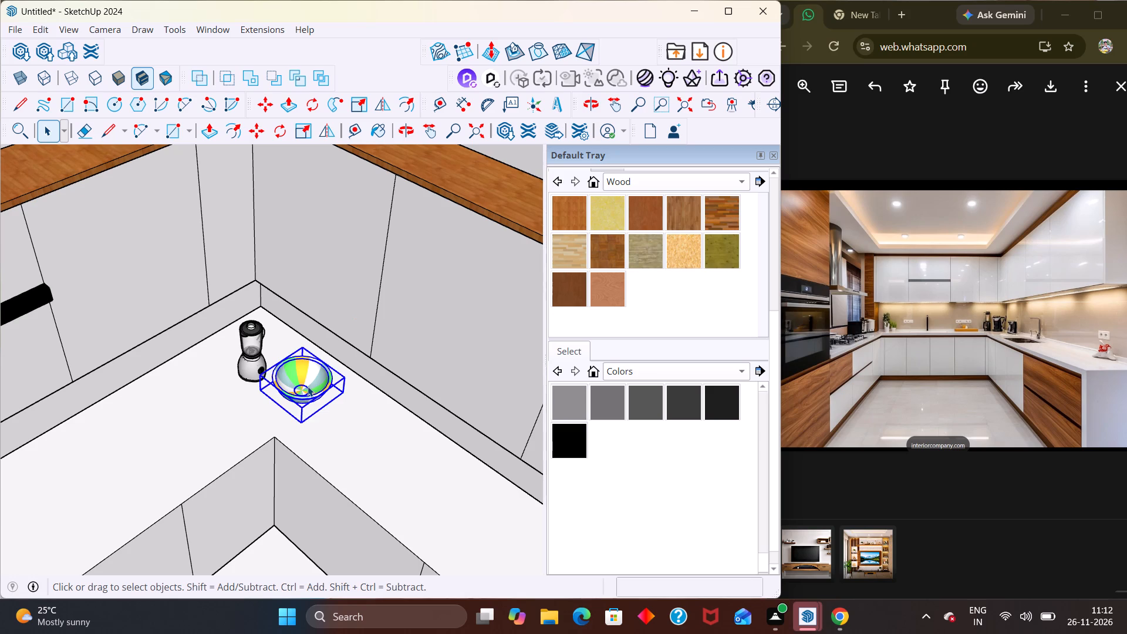
key(m)
click(308, 422)
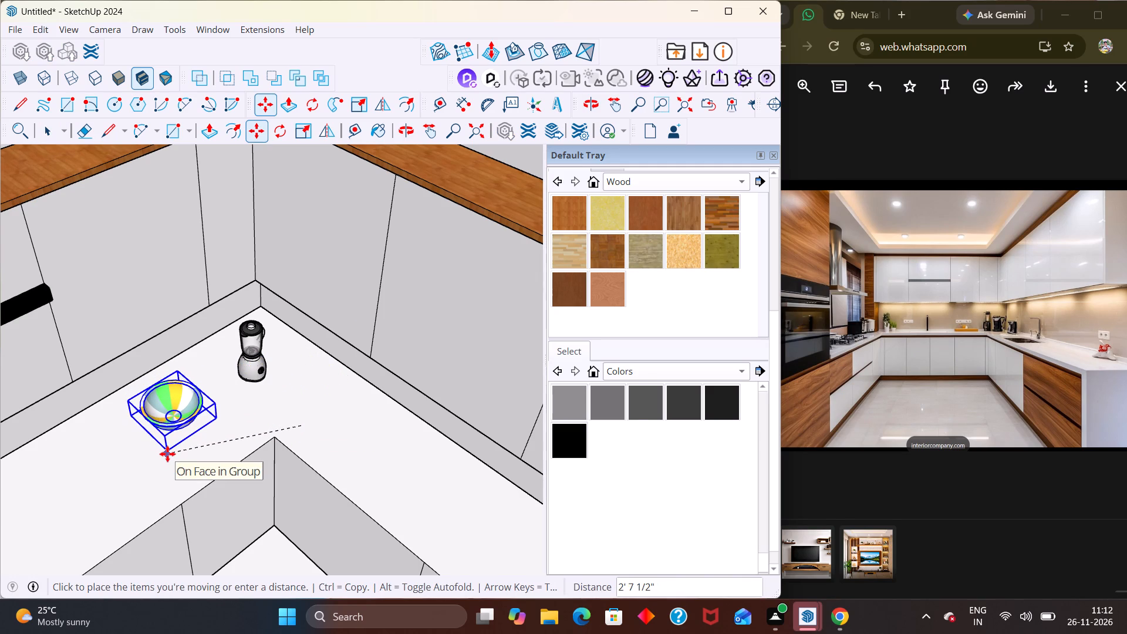
click(167, 454)
scroll(191, 437, down, 13)
key(space)
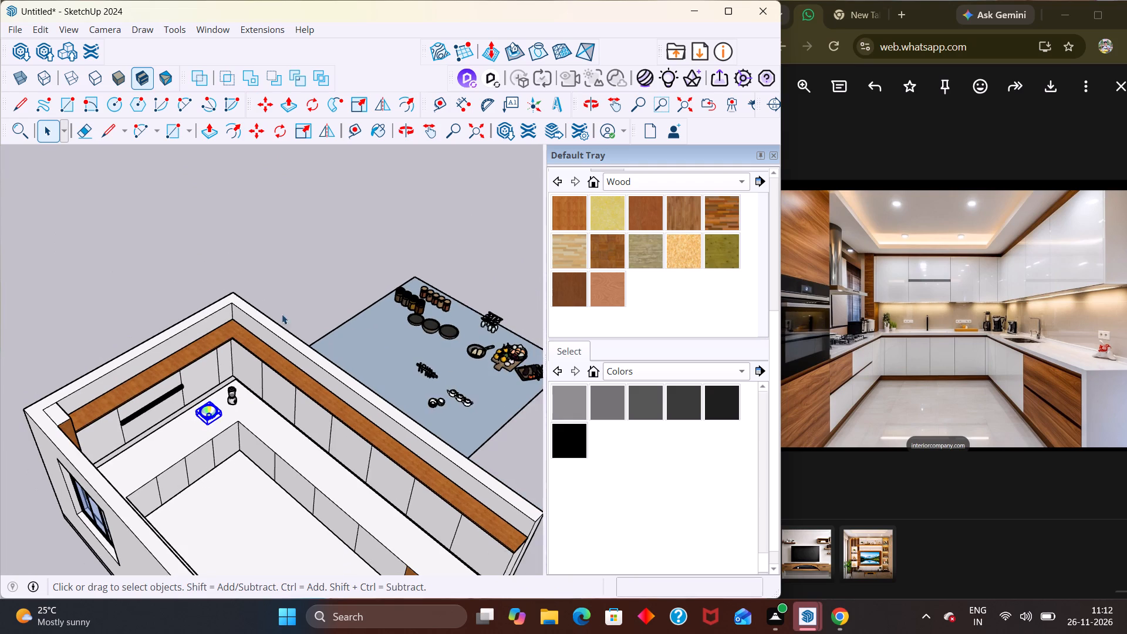
click(308, 258)
Examine the jars, bowls, pan, teapots and food boards of the imported kitchen things set from several angles.
middle_drag(279, 358, 160, 279)
scroll(384, 410, up, 2)
scroll(35, 396, down, 8)
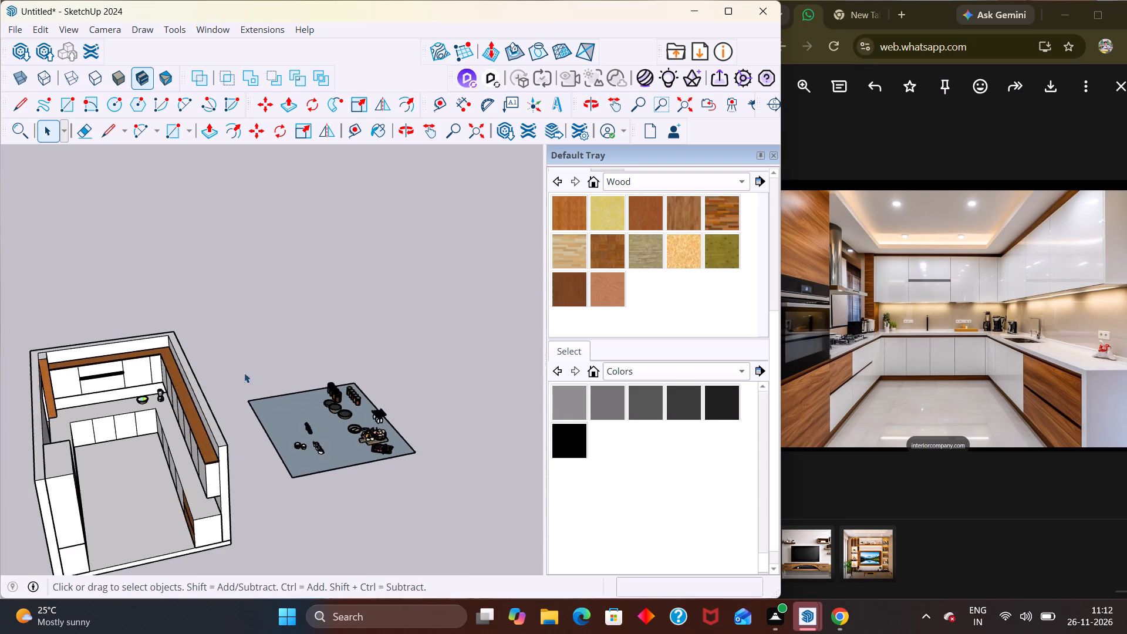
scroll(354, 396, up, 12)
middle_drag(290, 473, 320, 416)
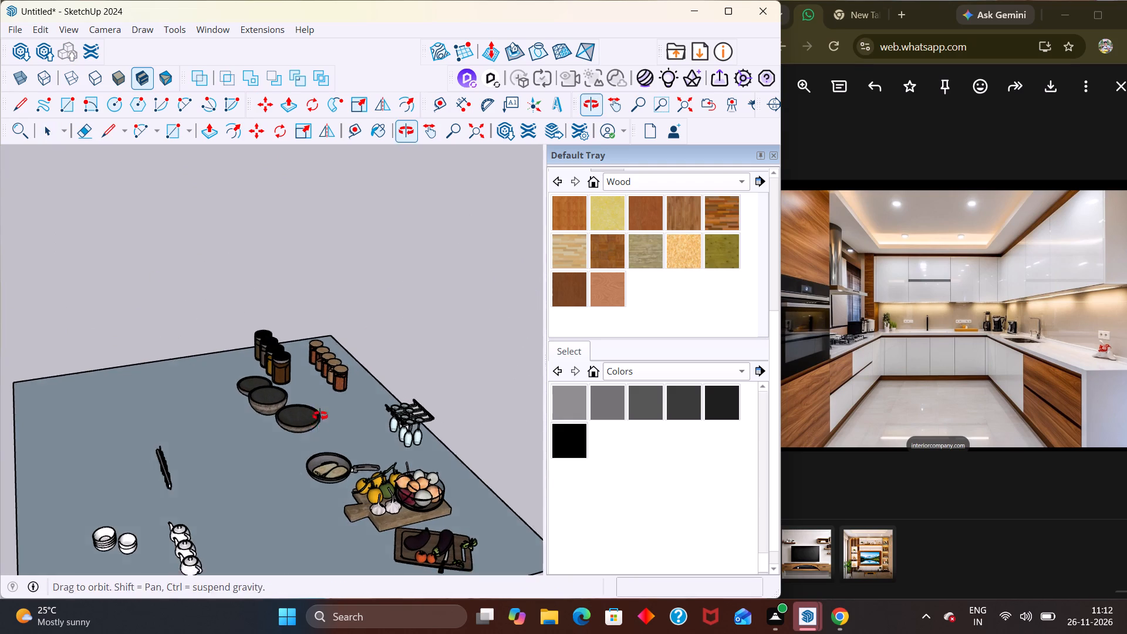
middle_drag(320, 416, 320, 411)
middle_drag(269, 450, 269, 478)
scroll(269, 478, up, 1)
scroll(403, 444, up, 1)
scroll(403, 444, down, 1)
scroll(403, 444, up, 2)
middle_drag(403, 444, 359, 510)
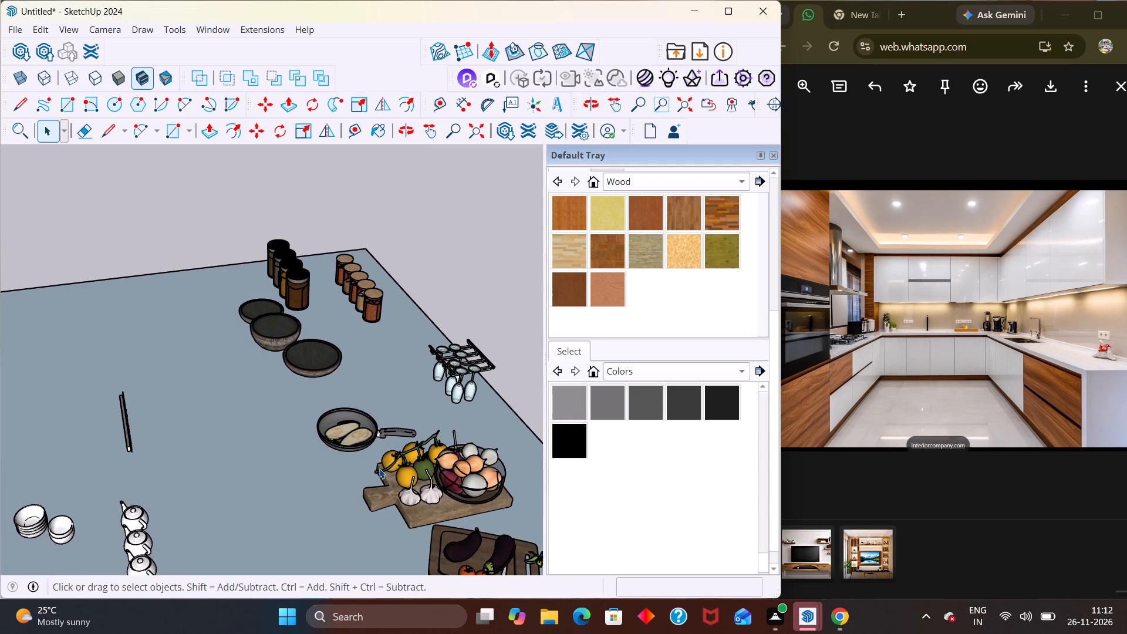
scroll(379, 468, down, 6)
middle_drag(470, 516, 441, 432)
scroll(441, 432, up, 4)
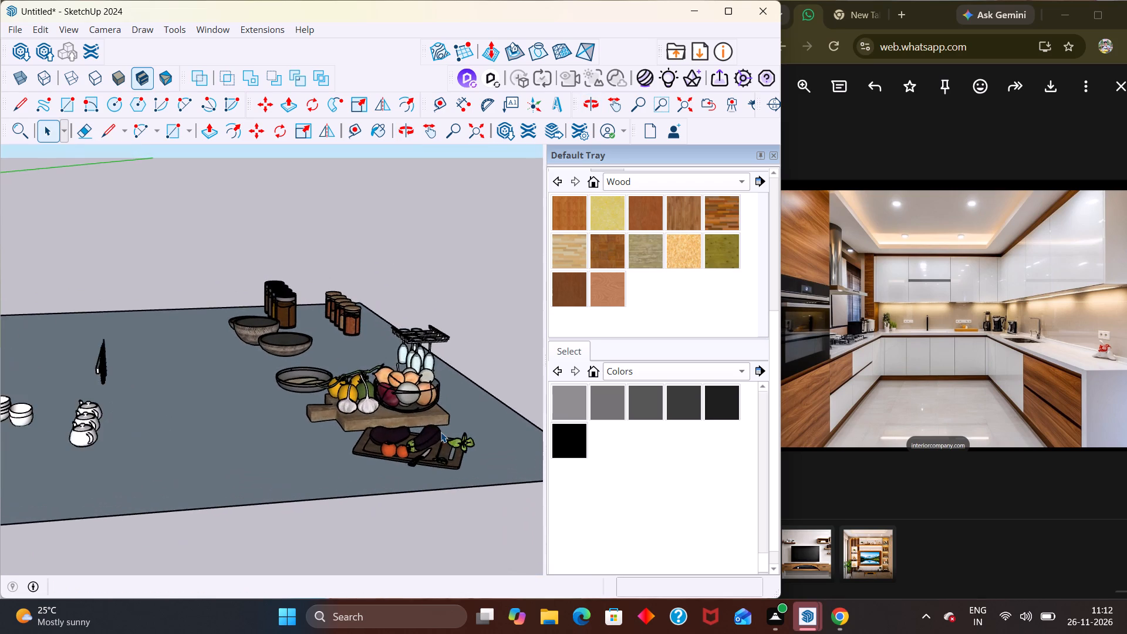
middle_drag(441, 432, 452, 480)
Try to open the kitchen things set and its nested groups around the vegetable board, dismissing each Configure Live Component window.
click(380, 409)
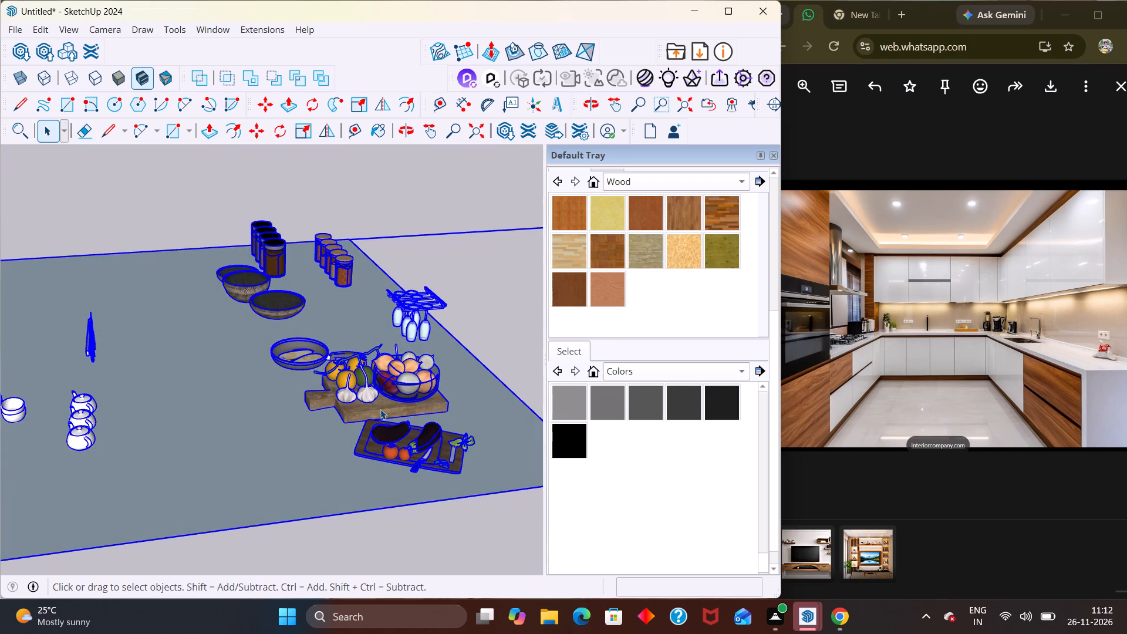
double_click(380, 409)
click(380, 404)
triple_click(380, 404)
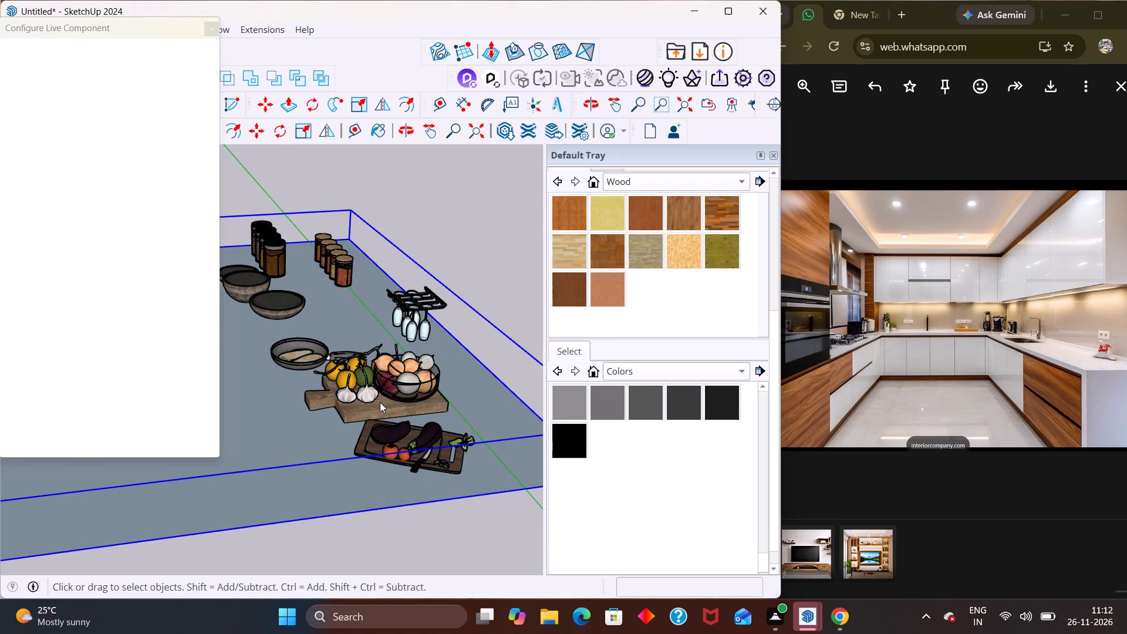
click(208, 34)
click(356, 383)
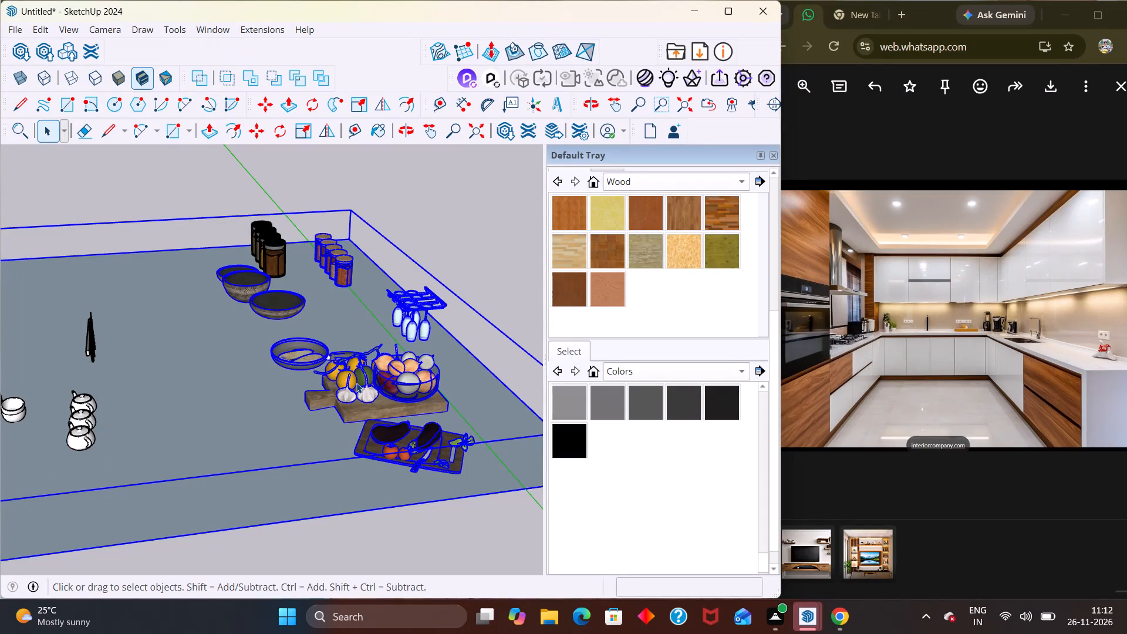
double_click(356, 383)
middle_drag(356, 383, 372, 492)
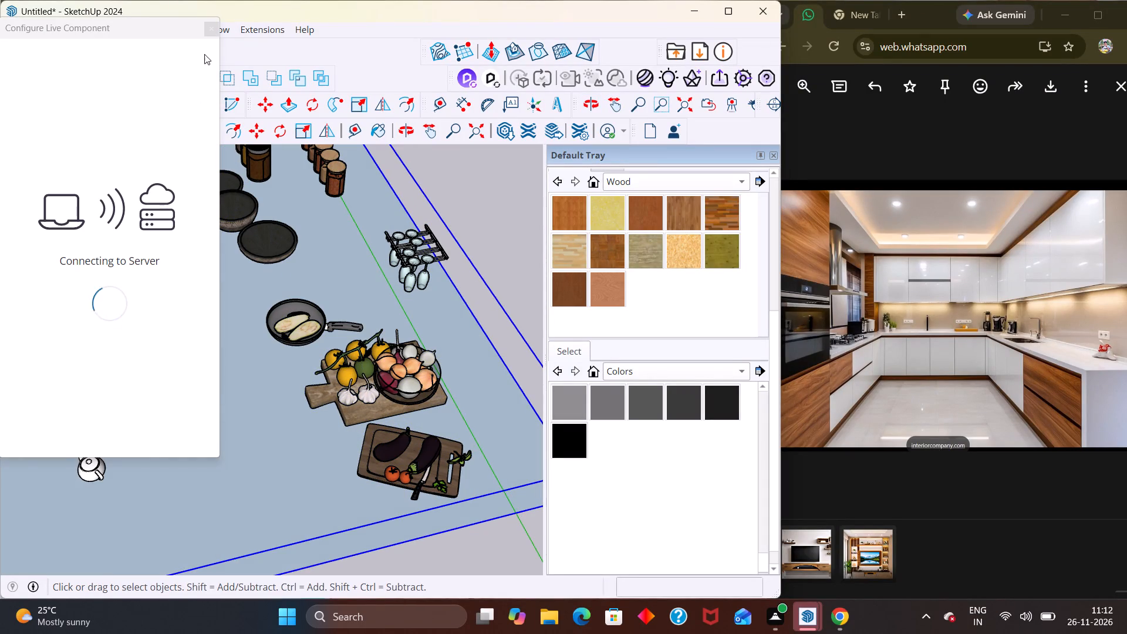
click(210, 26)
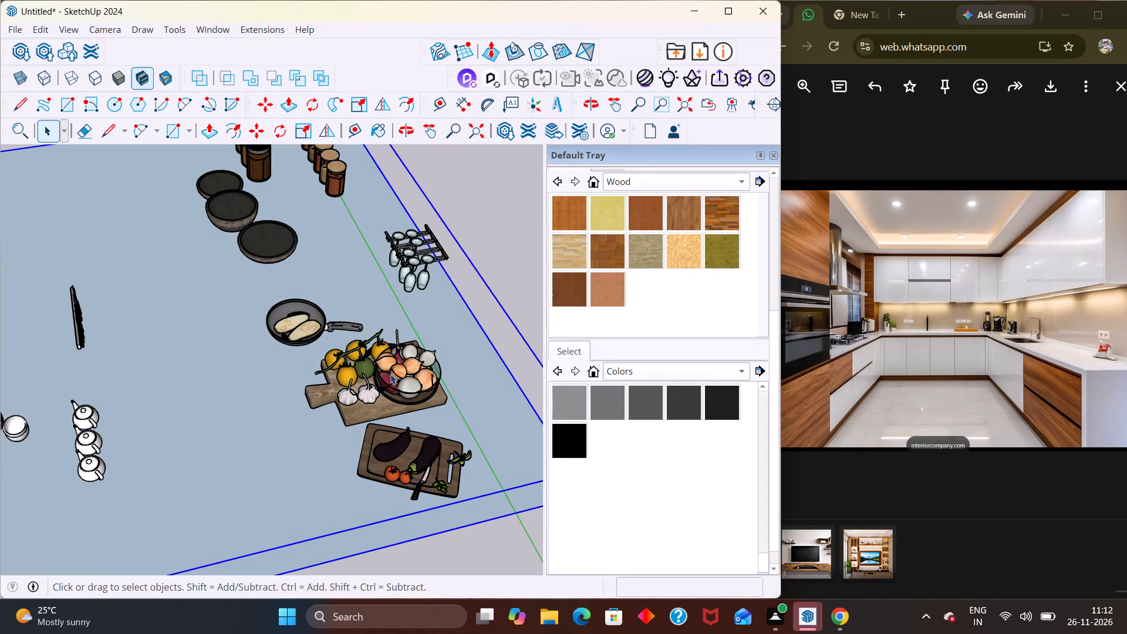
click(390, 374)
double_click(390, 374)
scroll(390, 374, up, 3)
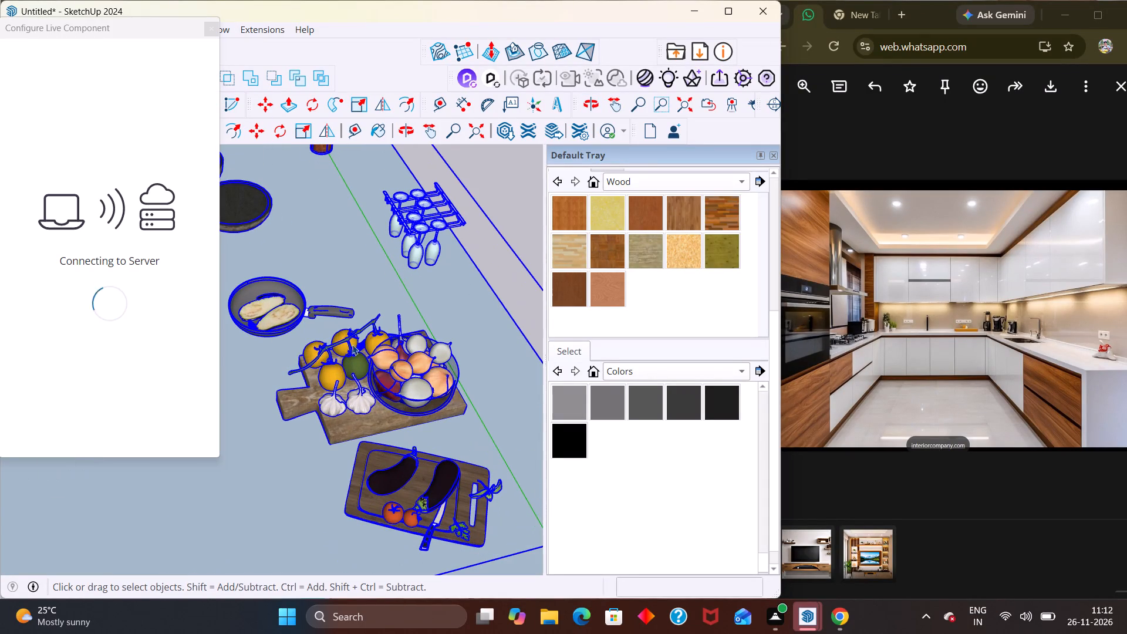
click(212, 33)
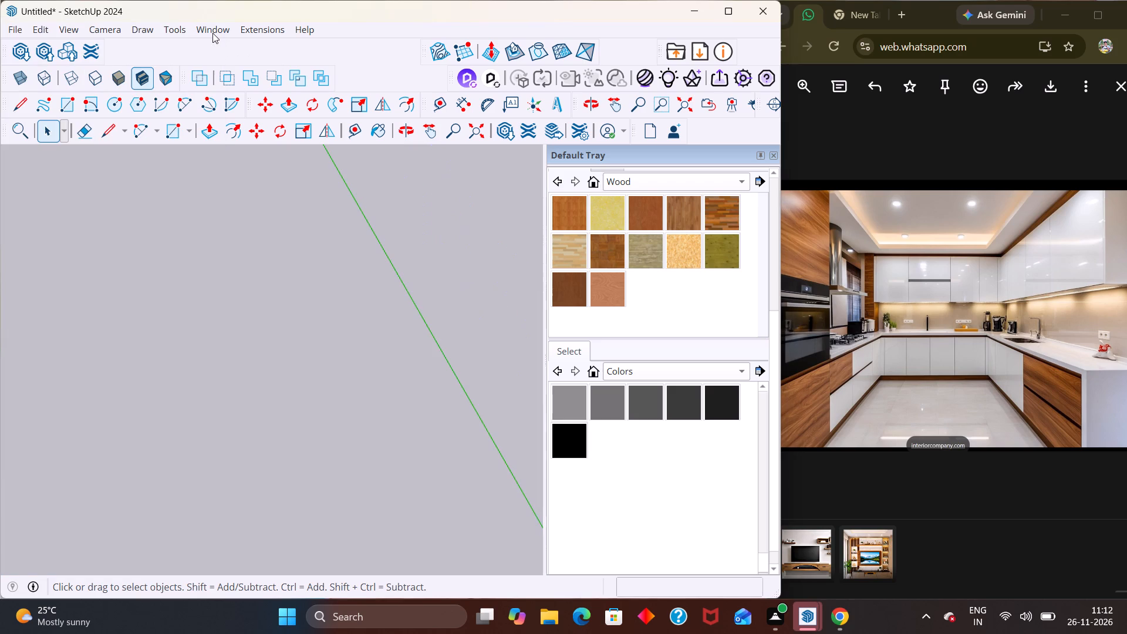
Examine the whole model's extents, leaving the open group and checking what belongs to the red tiered seating object.
scroll(218, 41, down, 10)
scroll(191, 48, up, 1)
scroll(191, 48, down, 2)
key(shift+z)
scroll(217, 62, down, 5)
scroll(316, 99, down, 5)
scroll(255, 230, down, 3)
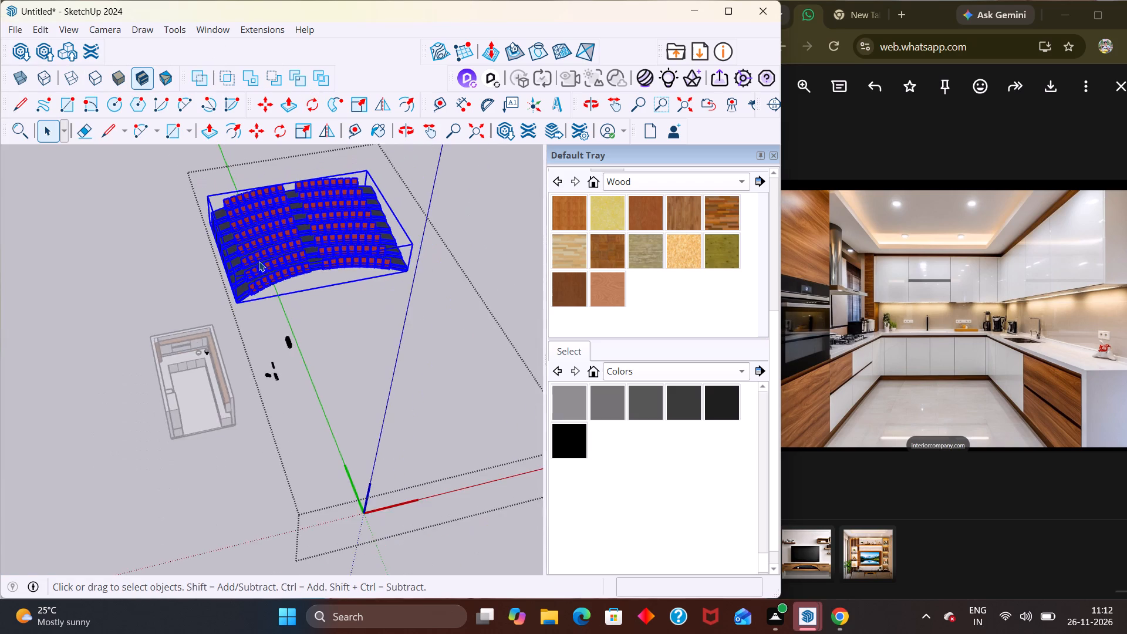
scroll(259, 261, down, 5)
key(space)
click(448, 271)
middle_drag(300, 298, 274, 241)
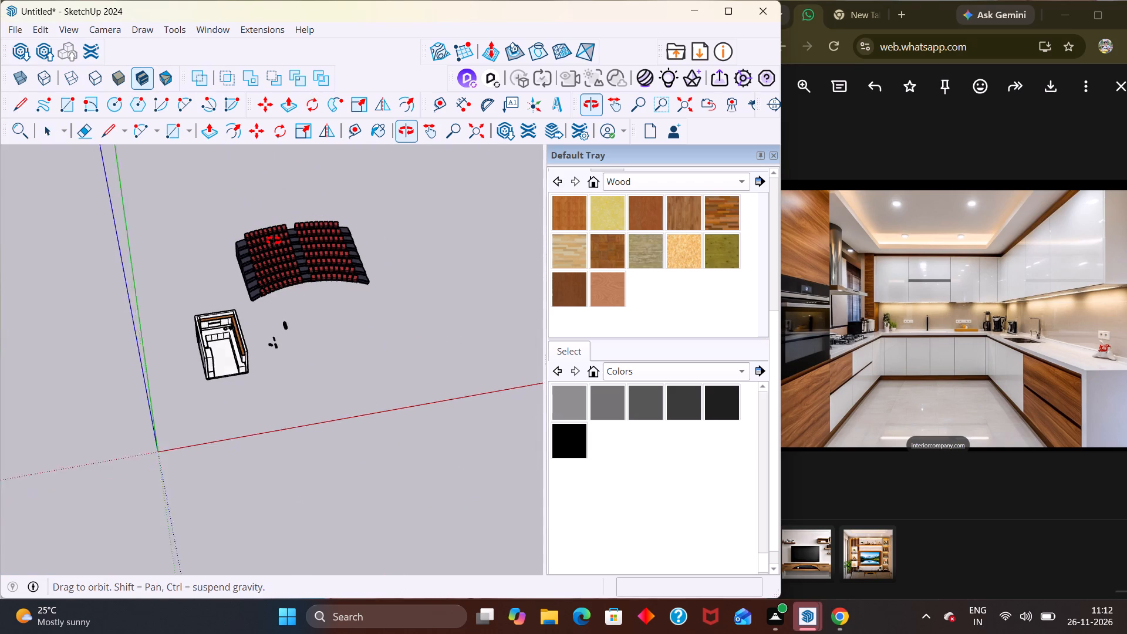
middle_drag(274, 241, 258, 200)
key(shift+z)
key(shift+z)
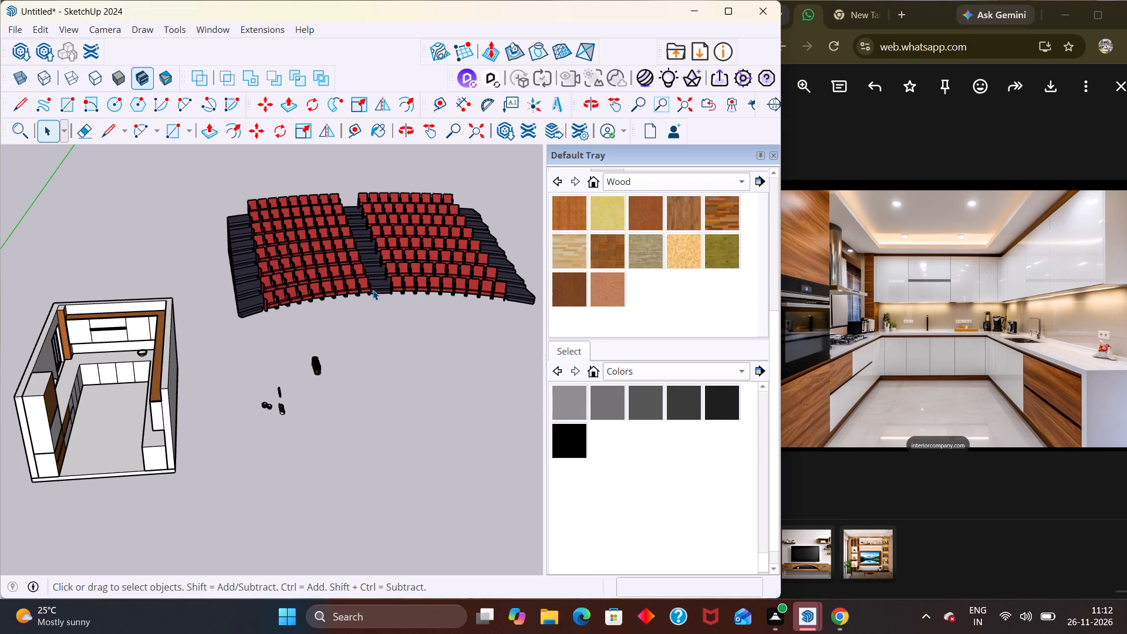
click(365, 282)
click(357, 278)
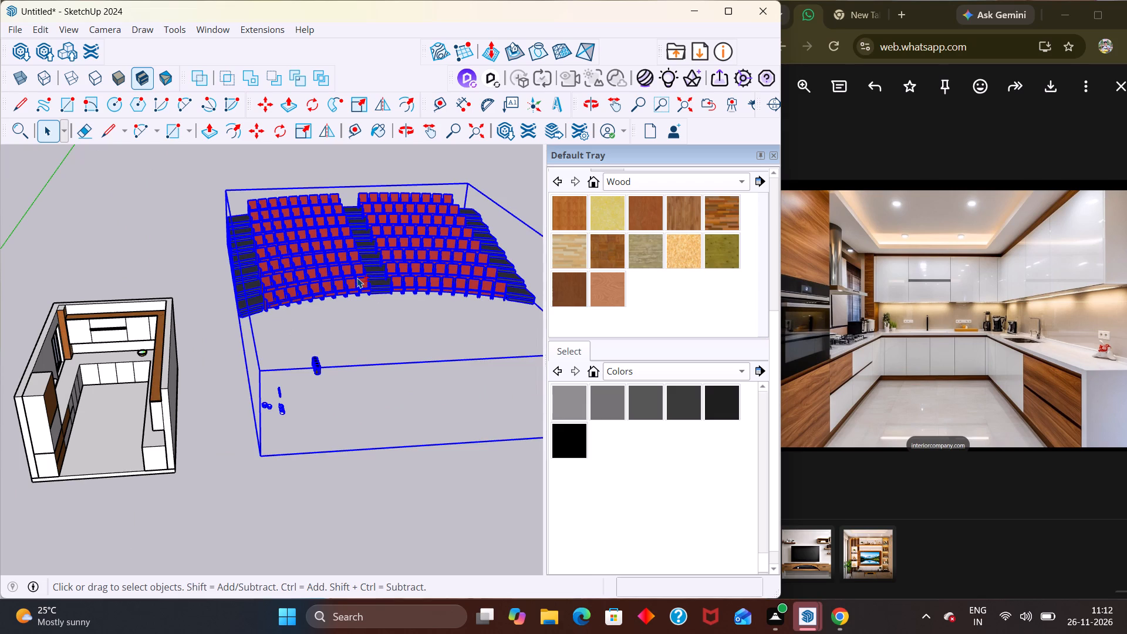
text(zz)
key(Escape)
scroll(345, 286, down, 5)
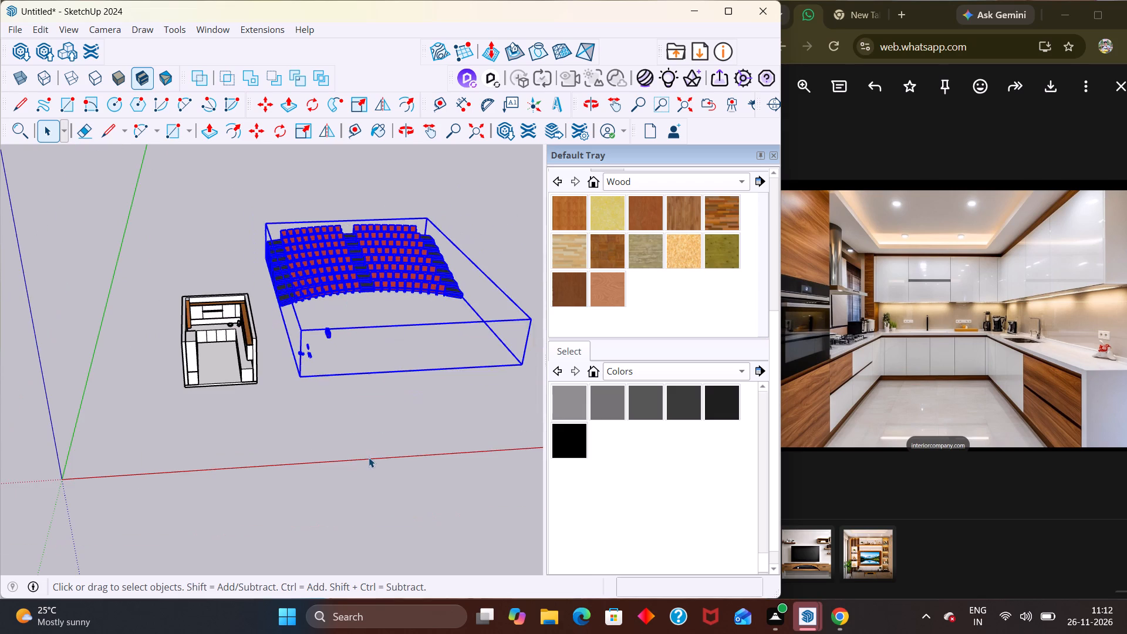
click(370, 453)
Examine the small kitchen items on the ground between the room and the red tiered seating from several angles.
scroll(322, 359, up, 8)
middle_drag(293, 339, 259, 498)
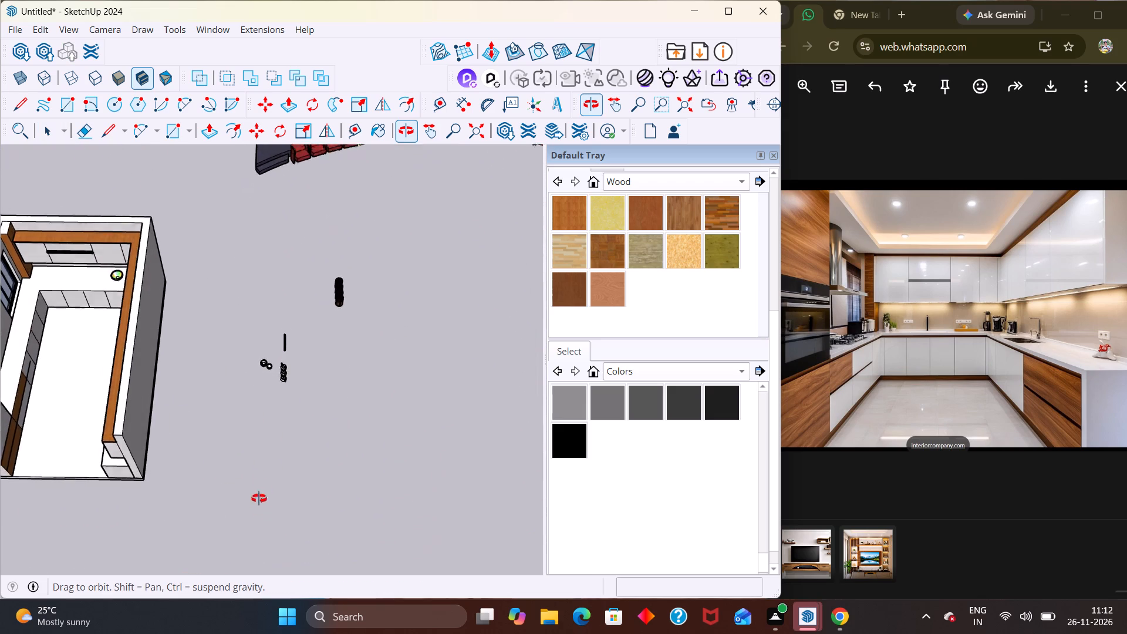
middle_drag(259, 498, 248, 509)
scroll(251, 518, up, 1)
scroll(273, 234, up, 8)
middle_drag(403, 328, 150, 409)
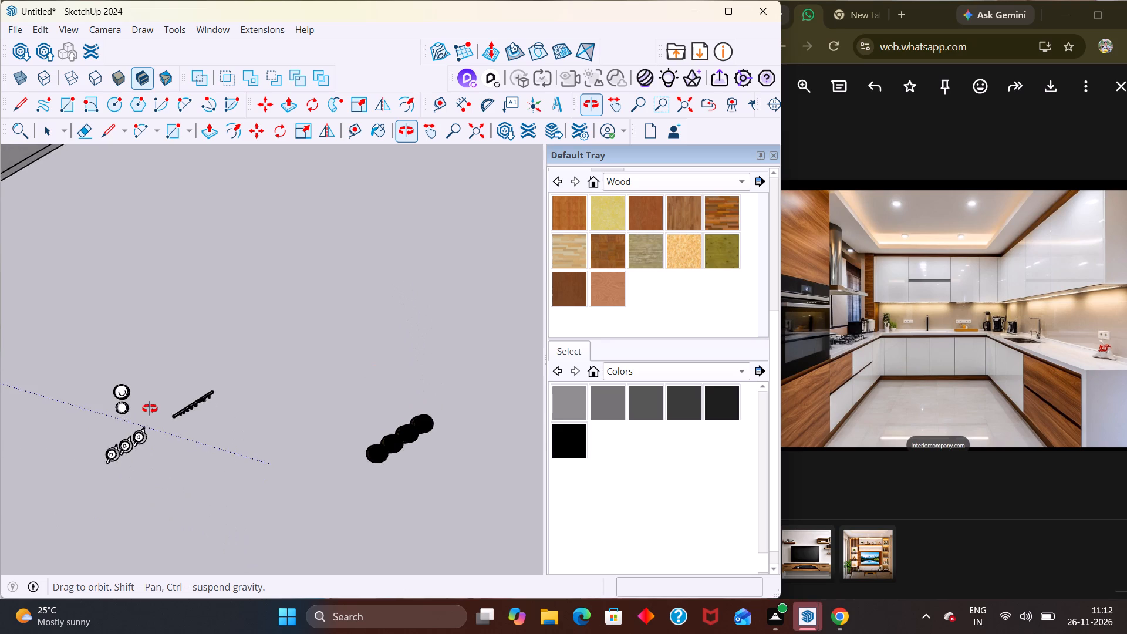
middle_drag(150, 409, 320, 268)
scroll(238, 338, down, 2)
scroll(373, 225, down, 5)
scroll(373, 225, up, 2)
scroll(373, 225, down, 2)
middle_drag(318, 349, 465, 296)
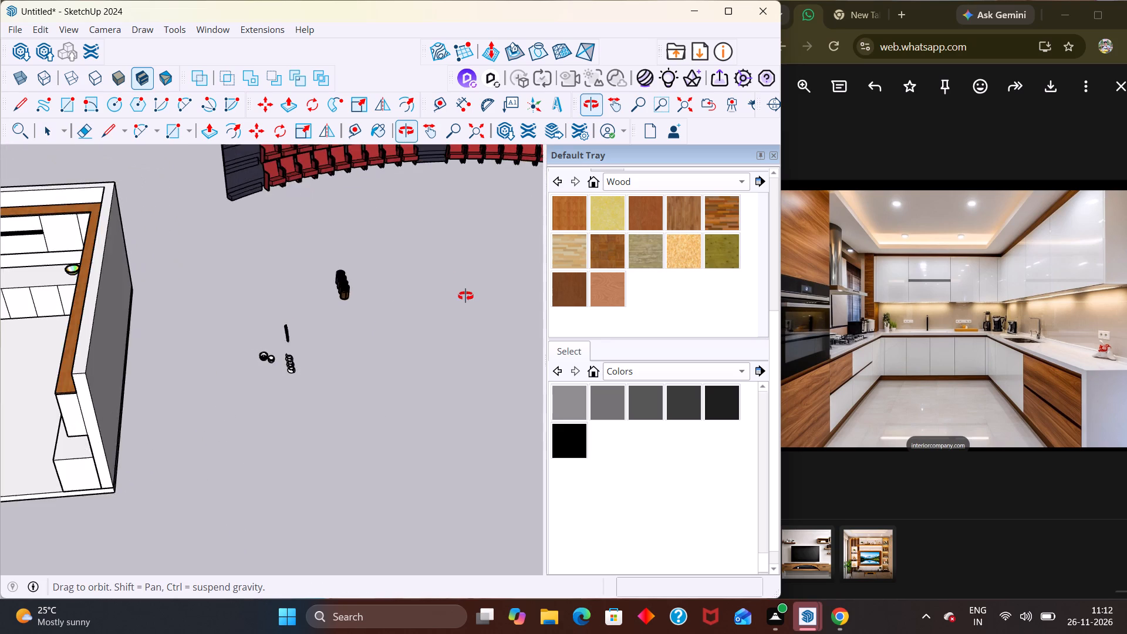
middle_drag(465, 296, 316, 359)
scroll(316, 359, up, 1)
scroll(312, 326, down, 6)
scroll(313, 326, up, 1)
scroll(314, 326, down, 6)
middle_drag(394, 331, 473, 269)
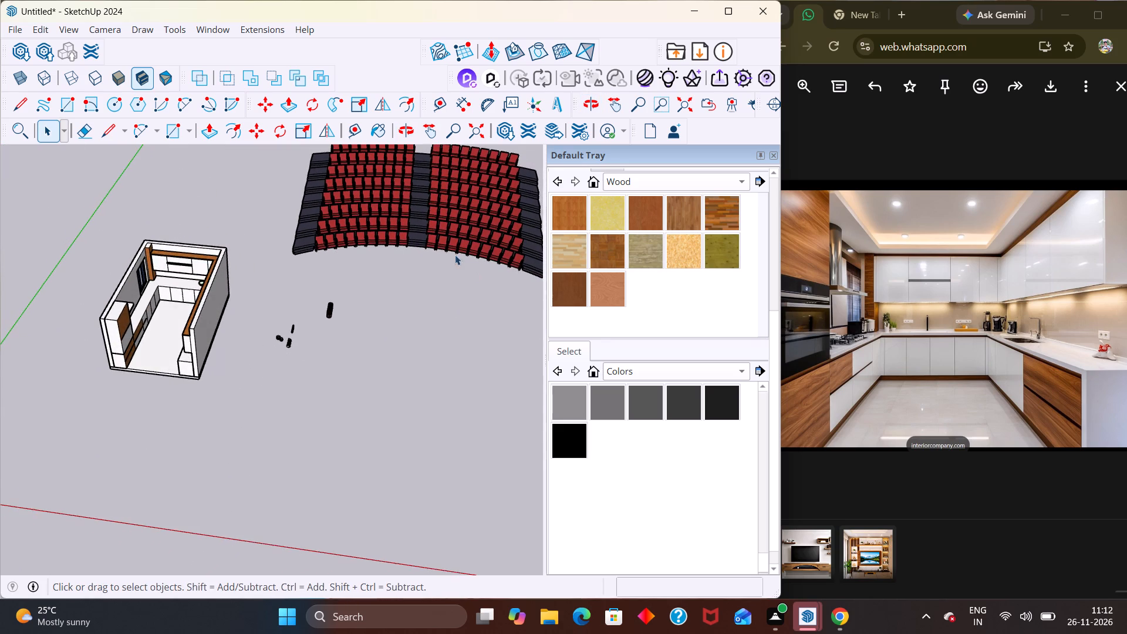
text(zzz)
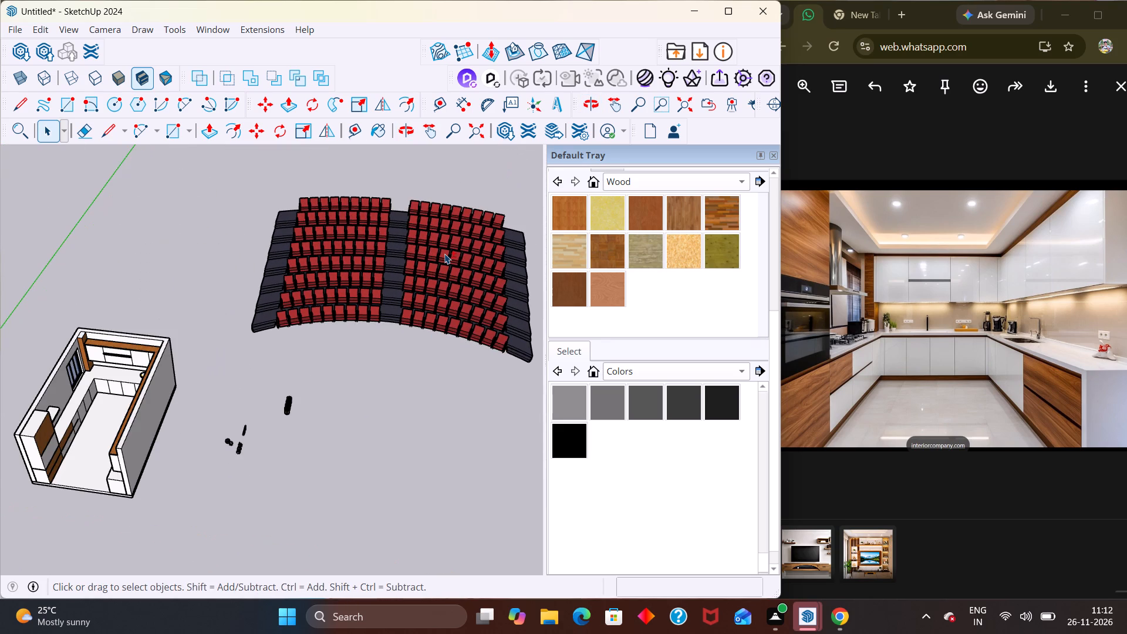
key(shift+z)
scroll(339, 281, down, 5)
middle_drag(362, 333, 493, 215)
scroll(492, 217, up, 4)
middle_drag(493, 215, 504, 194)
middle_drag(230, 403, 117, 477)
scroll(242, 355, down, 12)
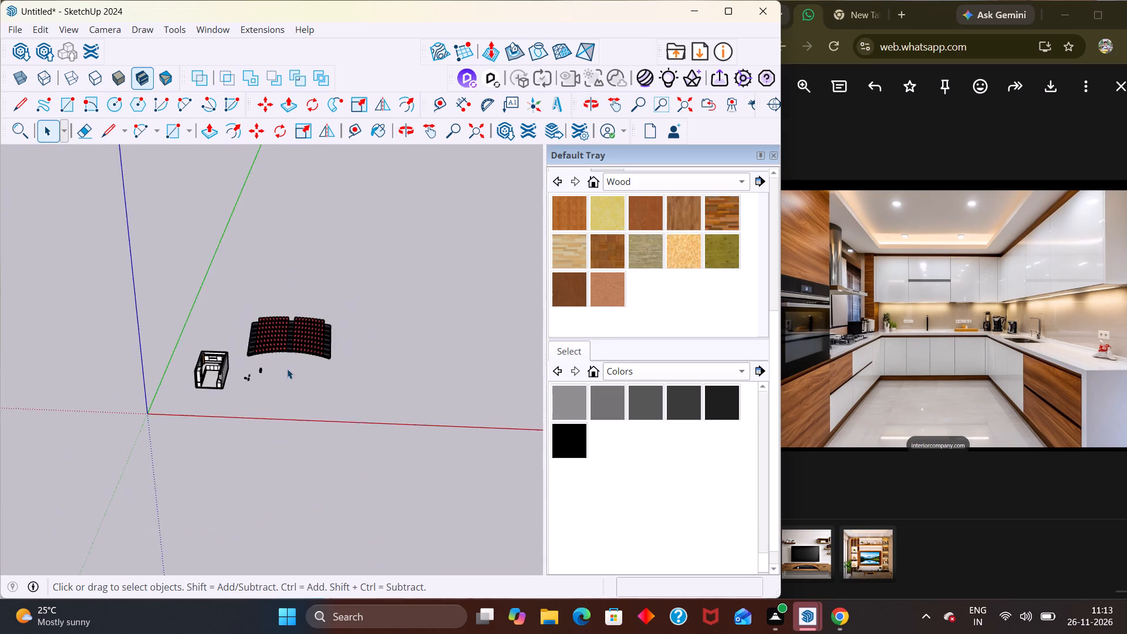
middle_drag(287, 369, 4, 539)
scroll(69, 554, up, 1)
scroll(245, 254, up, 6)
middle_drag(254, 348, 362, 430)
scroll(255, 349, up, 1)
scroll(363, 430, up, 1)
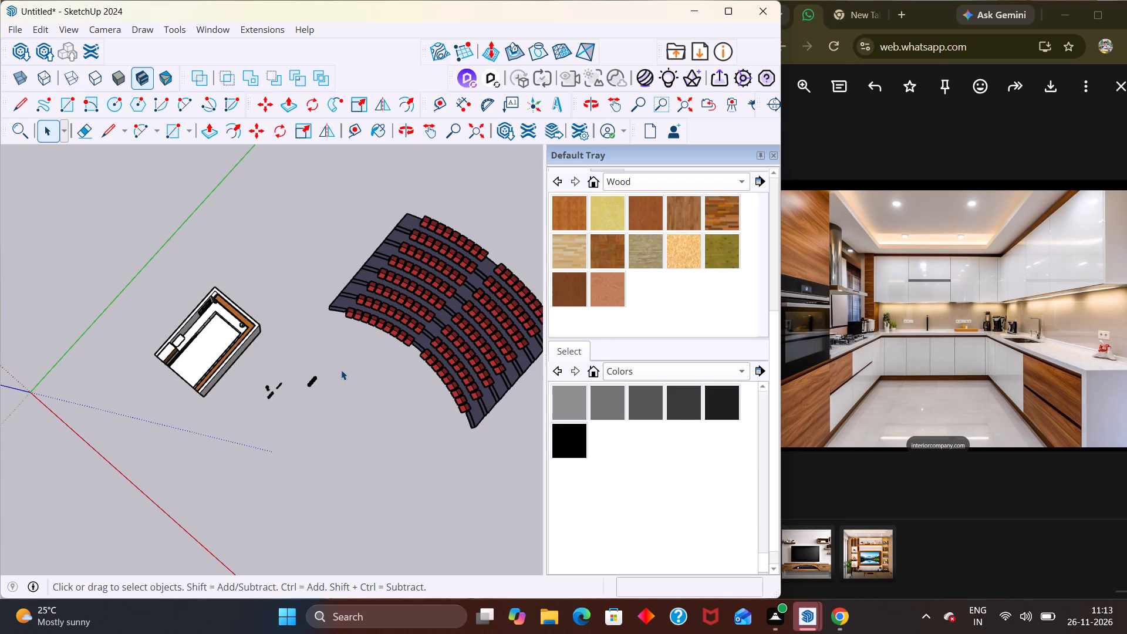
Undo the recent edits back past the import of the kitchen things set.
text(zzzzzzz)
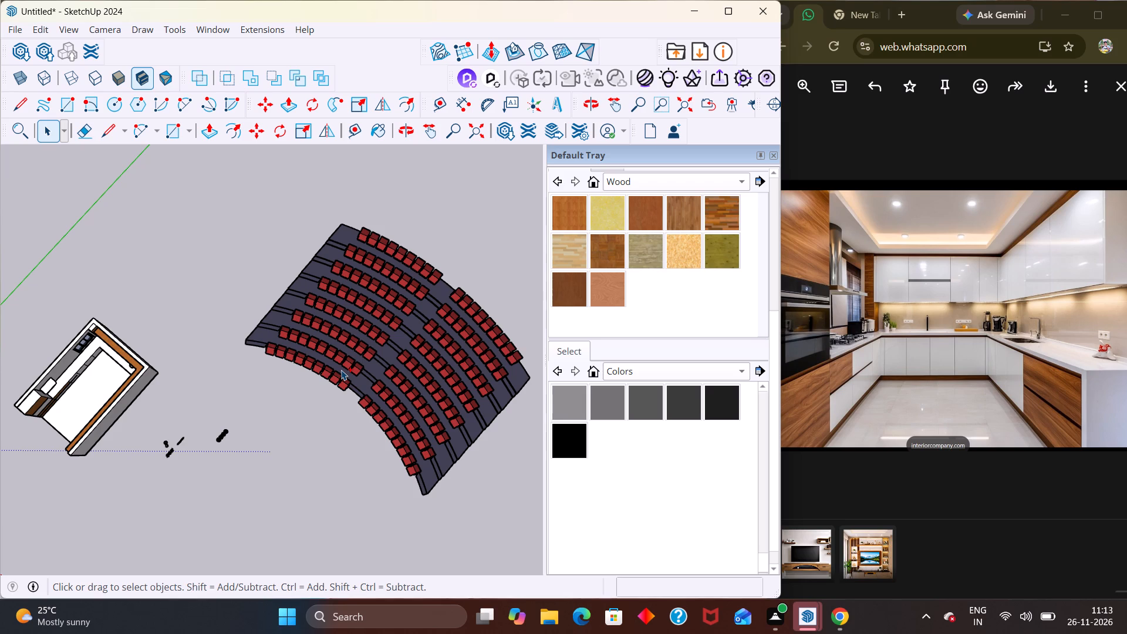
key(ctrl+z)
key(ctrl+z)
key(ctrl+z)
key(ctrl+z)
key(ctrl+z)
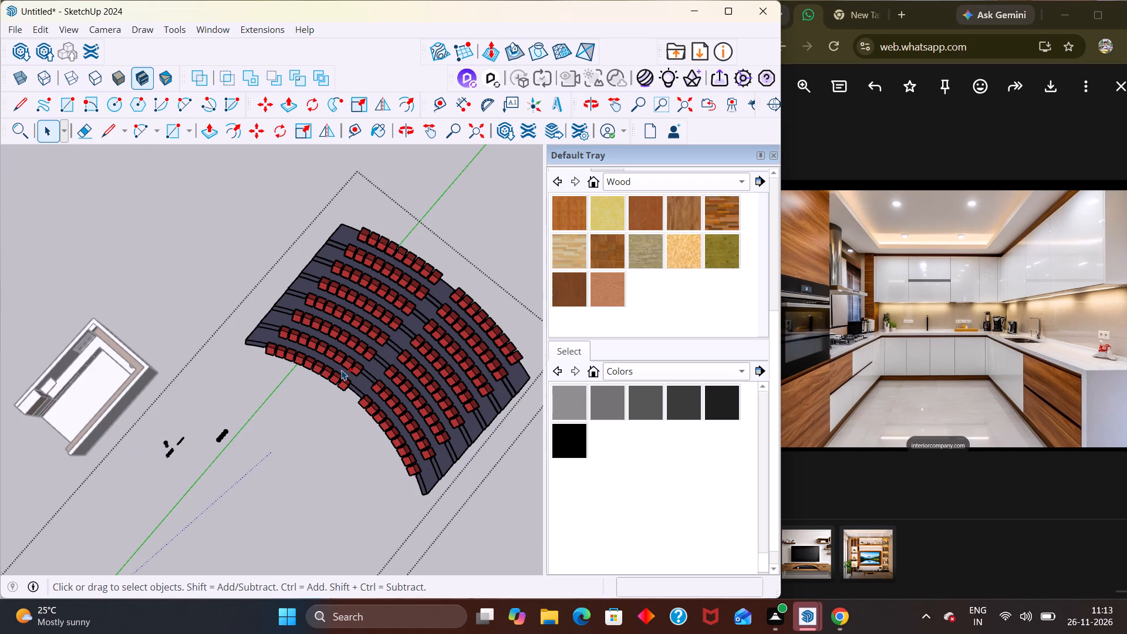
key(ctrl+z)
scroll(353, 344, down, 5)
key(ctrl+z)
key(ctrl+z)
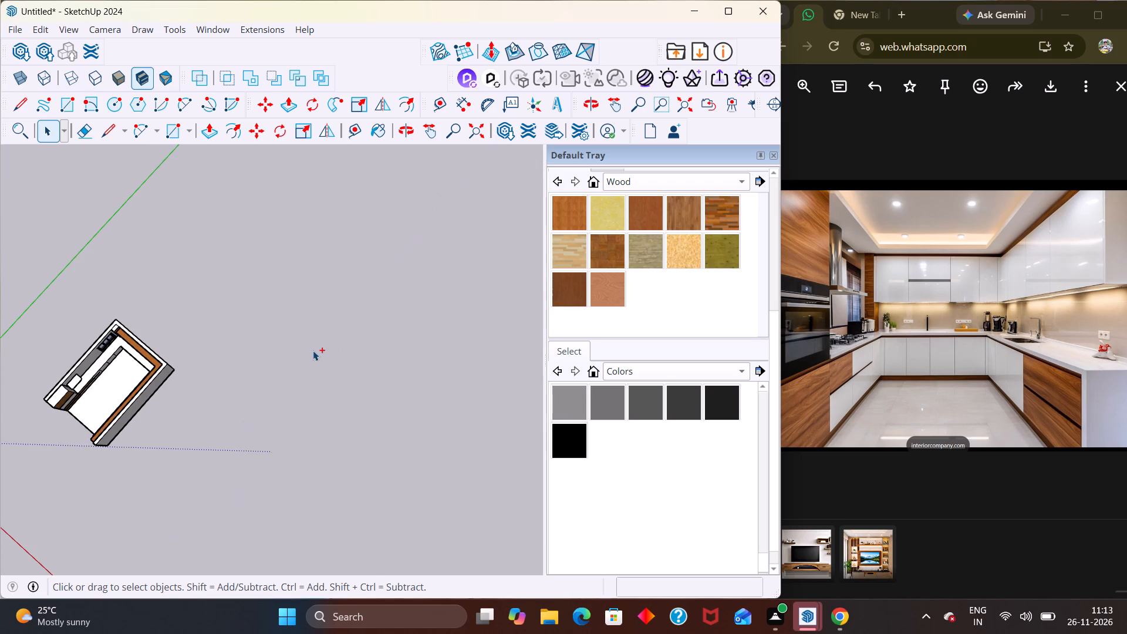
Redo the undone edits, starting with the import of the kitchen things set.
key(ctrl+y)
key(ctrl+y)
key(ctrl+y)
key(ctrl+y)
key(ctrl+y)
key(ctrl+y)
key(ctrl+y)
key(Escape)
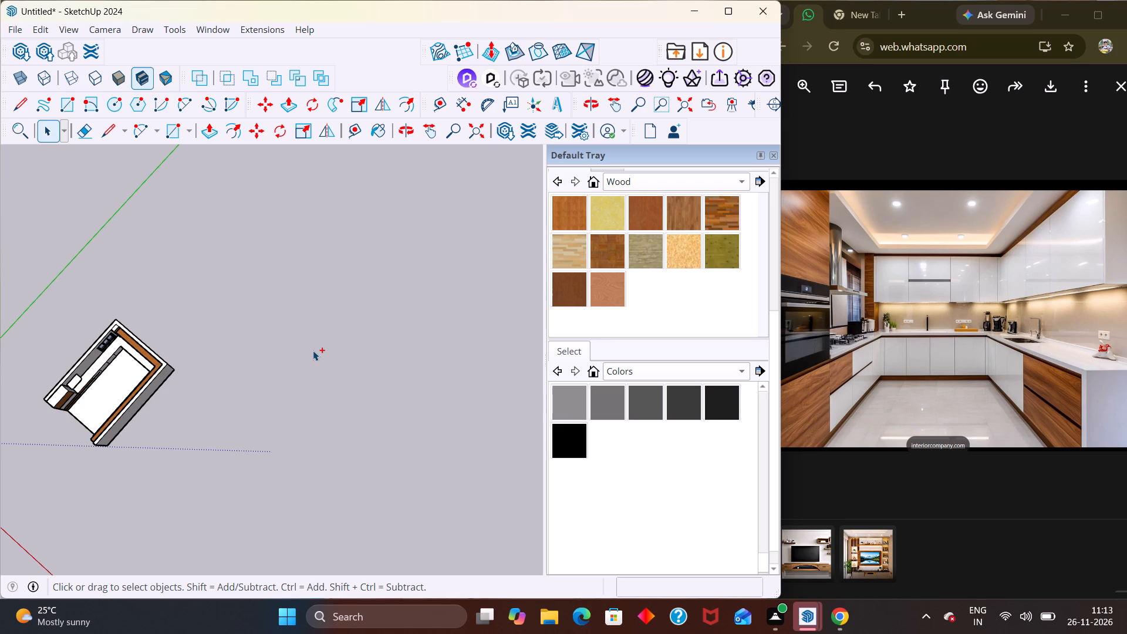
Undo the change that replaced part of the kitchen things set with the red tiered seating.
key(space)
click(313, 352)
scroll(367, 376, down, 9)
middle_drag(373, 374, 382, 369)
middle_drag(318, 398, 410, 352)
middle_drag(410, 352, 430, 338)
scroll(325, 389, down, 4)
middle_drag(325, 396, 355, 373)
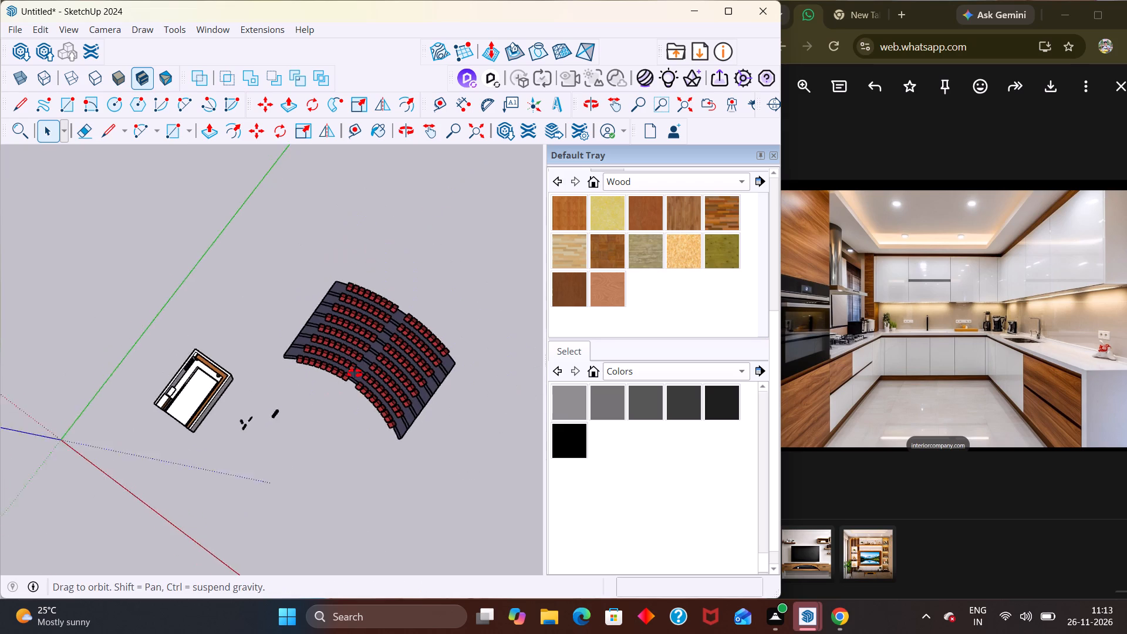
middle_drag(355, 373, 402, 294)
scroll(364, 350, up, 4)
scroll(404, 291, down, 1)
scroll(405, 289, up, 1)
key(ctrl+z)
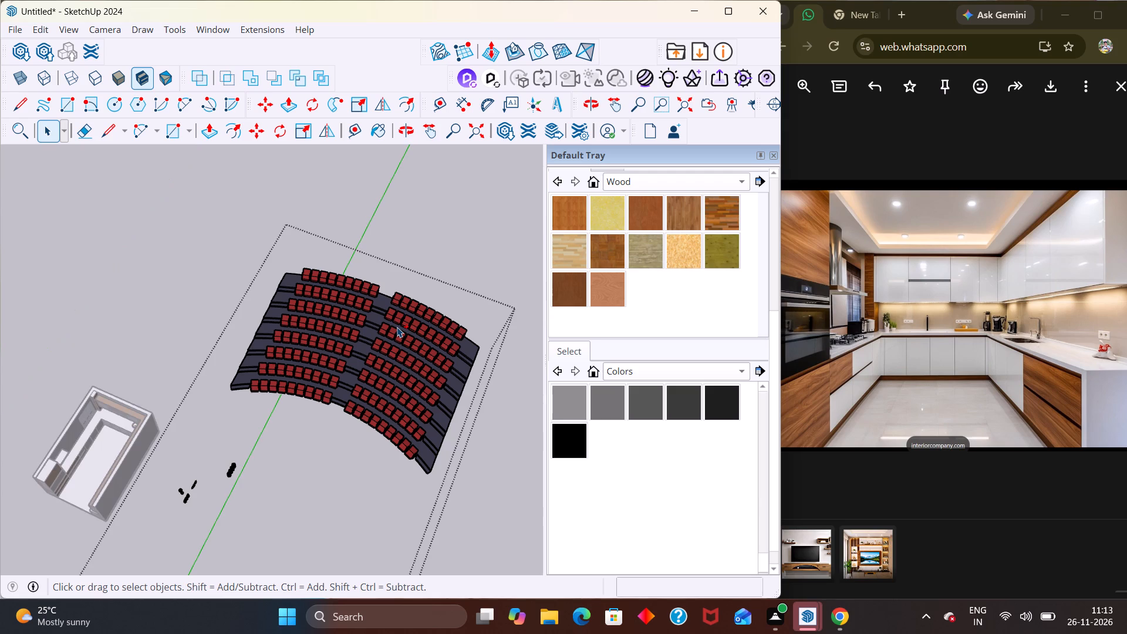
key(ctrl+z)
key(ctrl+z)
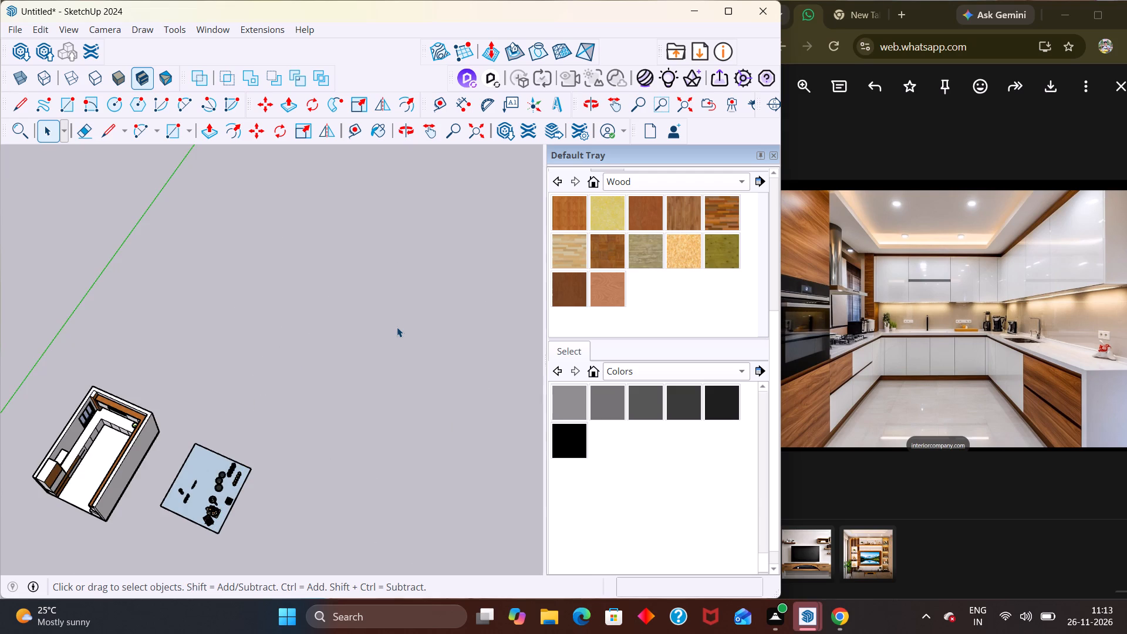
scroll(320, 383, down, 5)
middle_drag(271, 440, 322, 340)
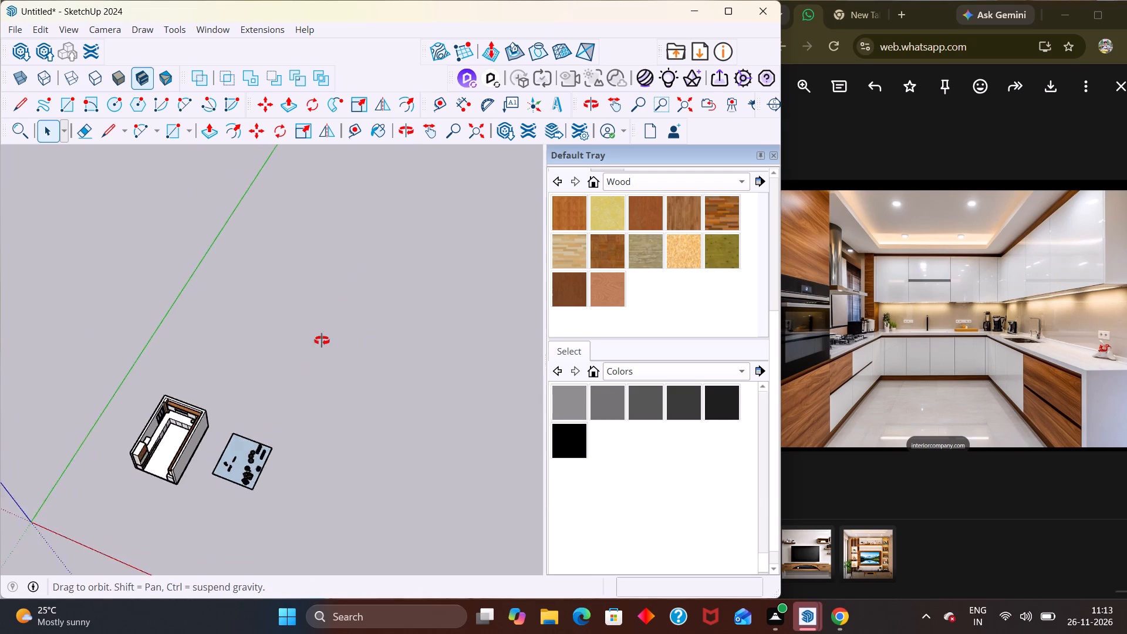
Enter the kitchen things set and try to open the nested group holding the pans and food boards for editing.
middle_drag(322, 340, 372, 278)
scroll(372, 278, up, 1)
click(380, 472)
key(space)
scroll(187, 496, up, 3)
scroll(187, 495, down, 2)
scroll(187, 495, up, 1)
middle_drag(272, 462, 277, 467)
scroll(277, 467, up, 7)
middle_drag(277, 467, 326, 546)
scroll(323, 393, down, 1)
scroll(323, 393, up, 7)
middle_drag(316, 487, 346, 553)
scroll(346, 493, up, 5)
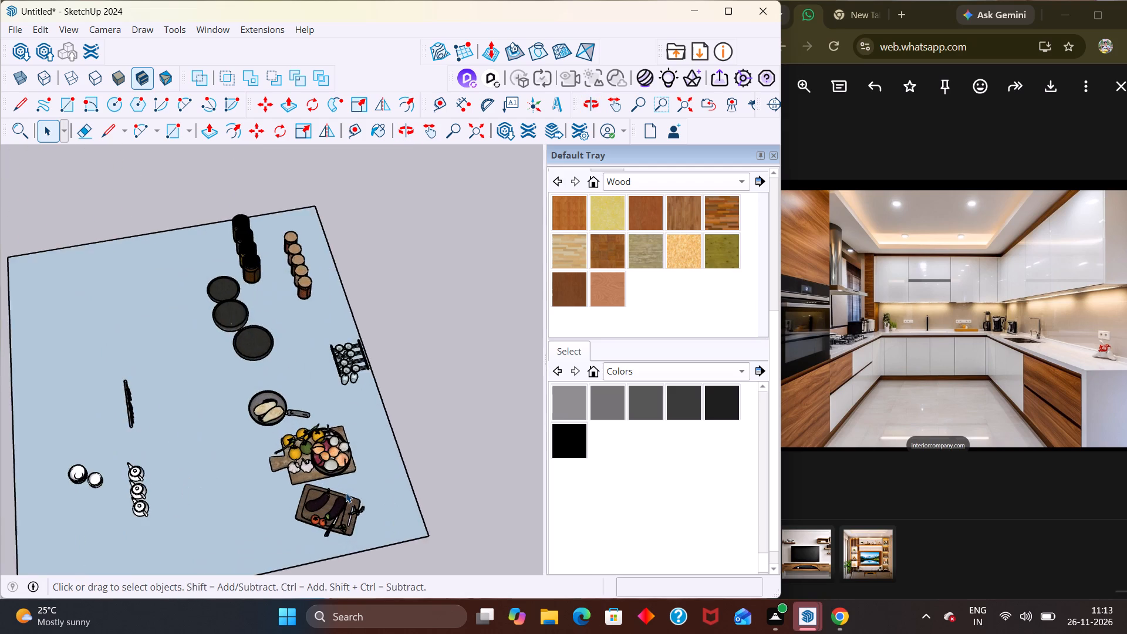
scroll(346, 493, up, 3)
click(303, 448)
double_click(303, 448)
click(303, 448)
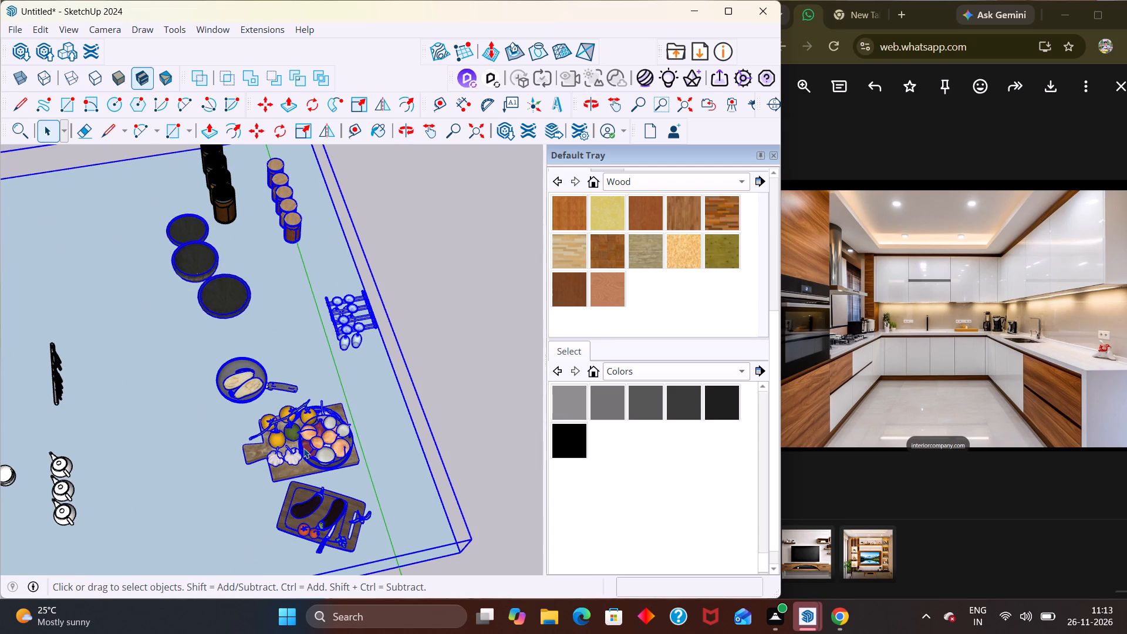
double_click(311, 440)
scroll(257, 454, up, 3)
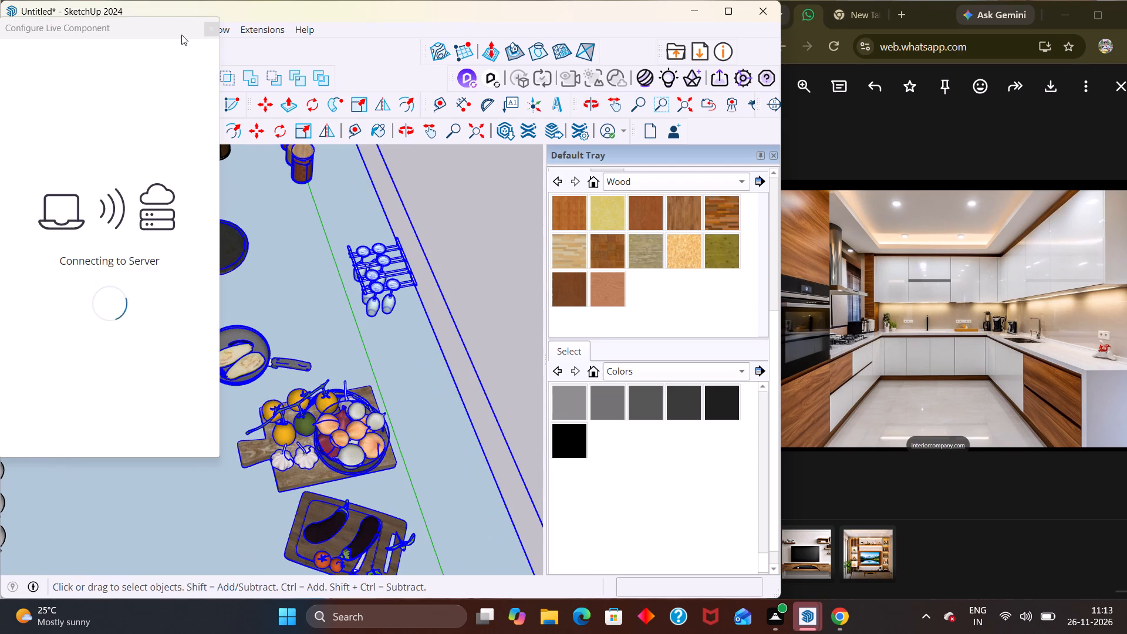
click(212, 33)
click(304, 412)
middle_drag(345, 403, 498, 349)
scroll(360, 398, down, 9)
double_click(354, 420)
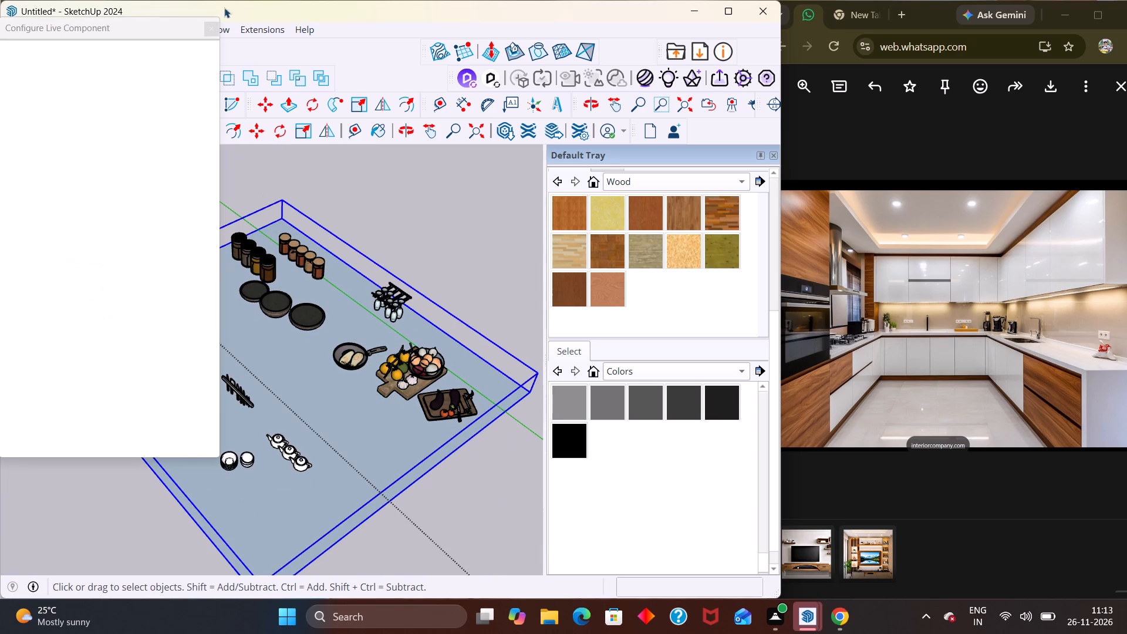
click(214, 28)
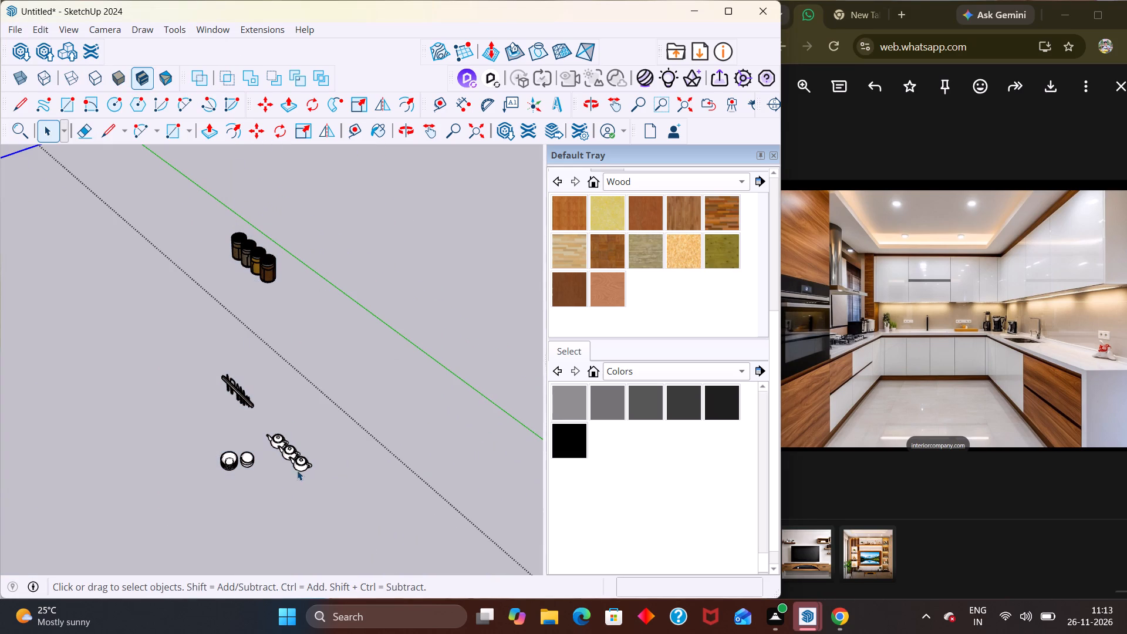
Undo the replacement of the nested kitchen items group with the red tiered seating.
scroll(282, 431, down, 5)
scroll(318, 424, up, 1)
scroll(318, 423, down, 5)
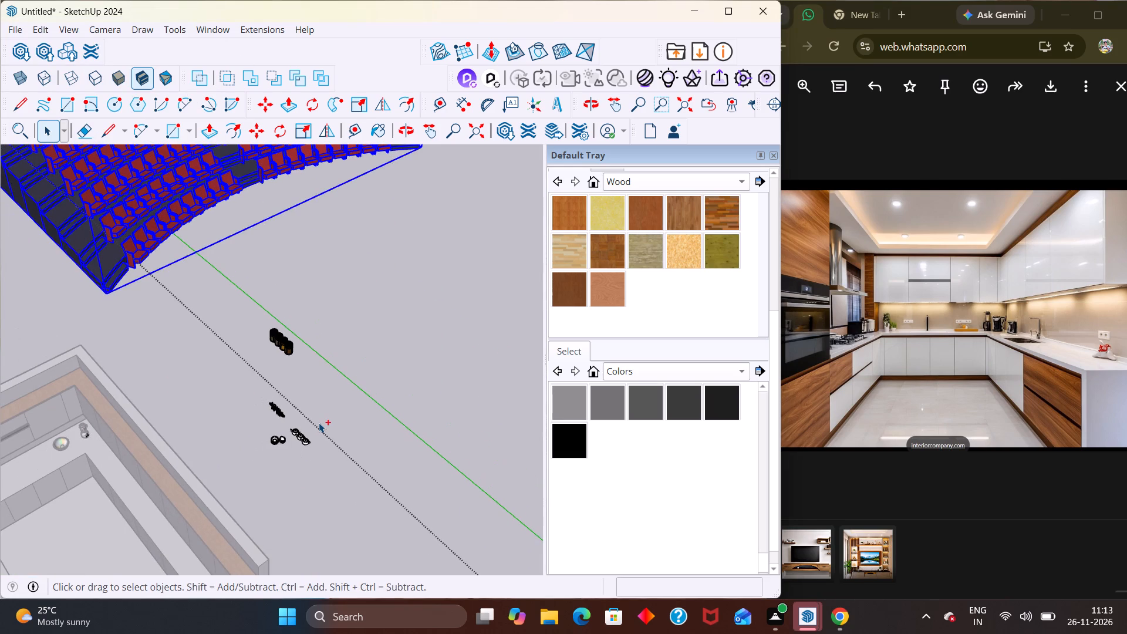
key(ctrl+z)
Delete the nested group with the blue base, pans and food boards, and leave the kitchen things set.
scroll(319, 423, down, 6)
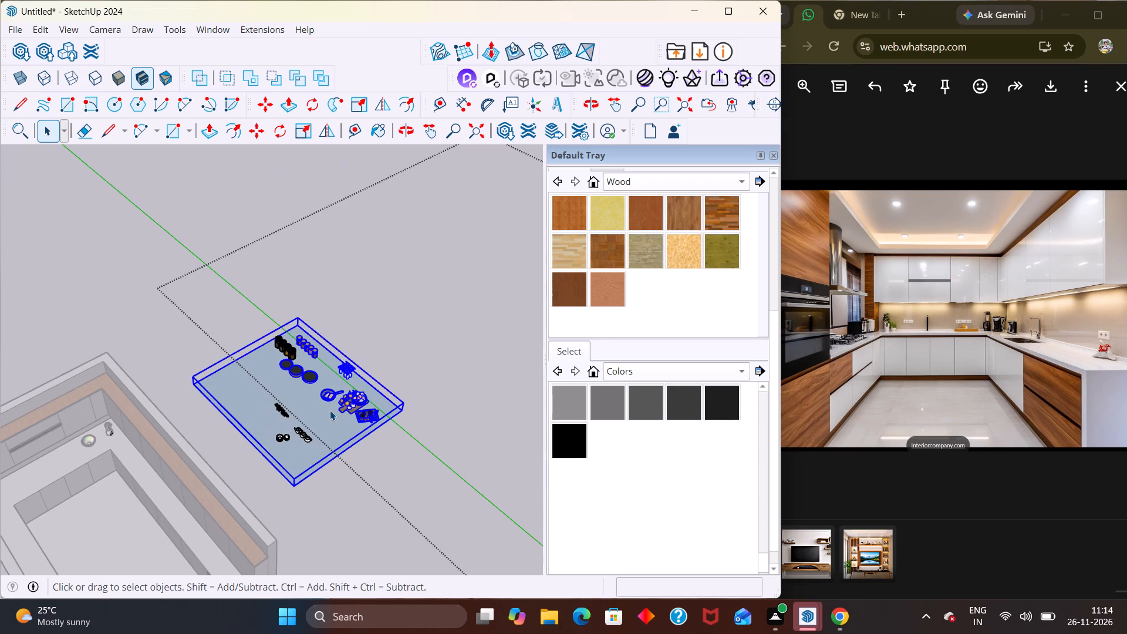
key(Delete)
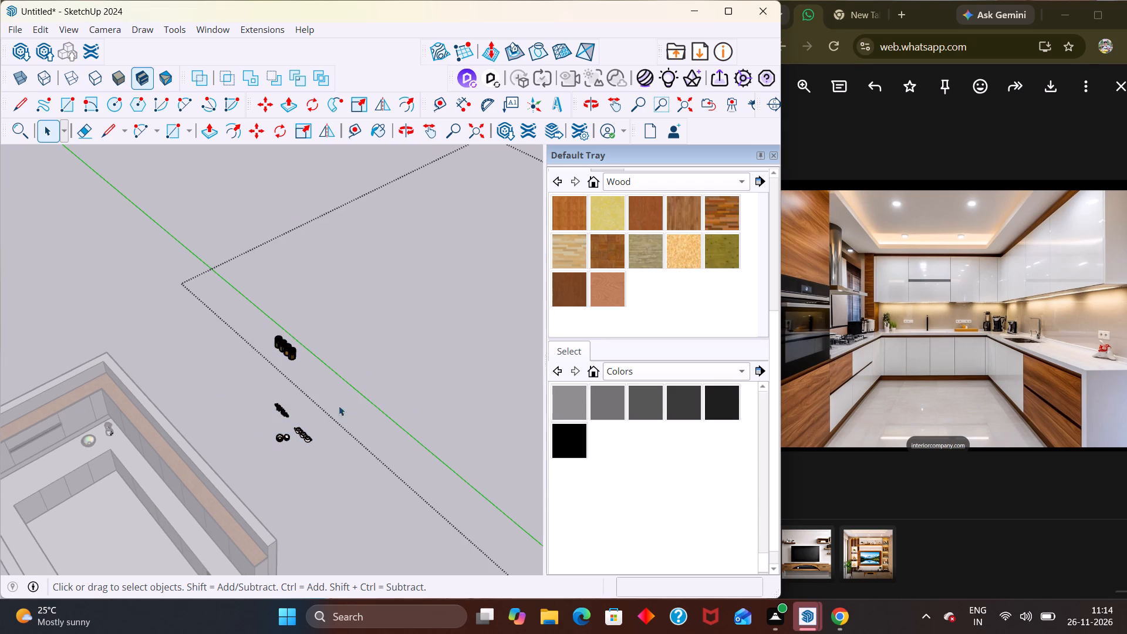
scroll(352, 399, down, 3)
key(space)
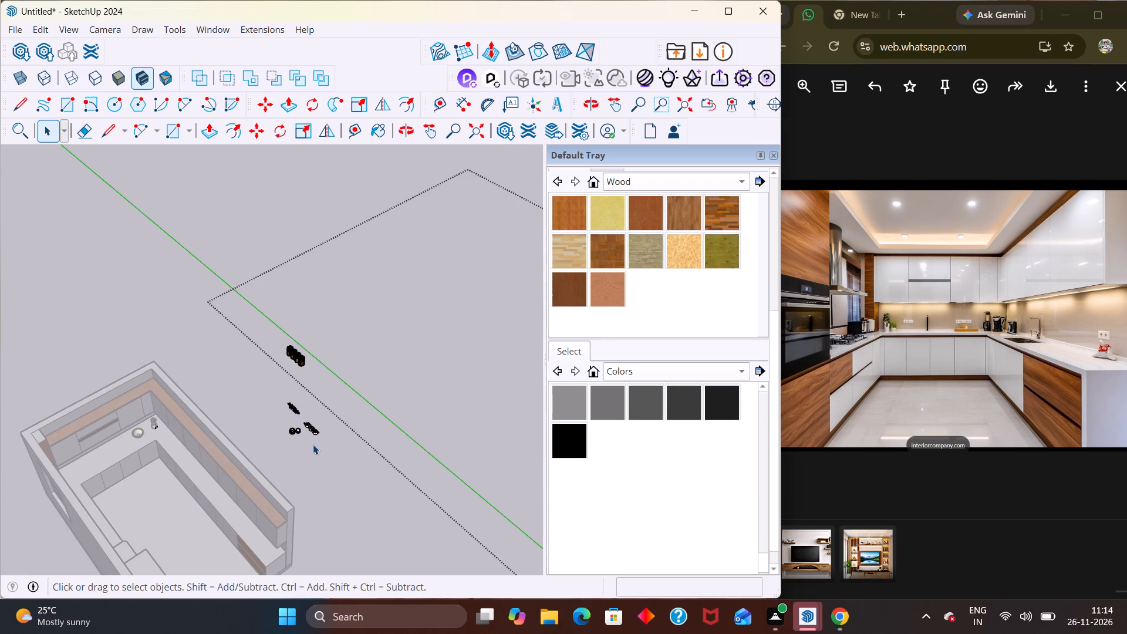
click(313, 444)
scroll(316, 447, down, 14)
scroll(327, 426, up, 1)
scroll(327, 426, down, 3)
middle_drag(403, 394, 387, 389)
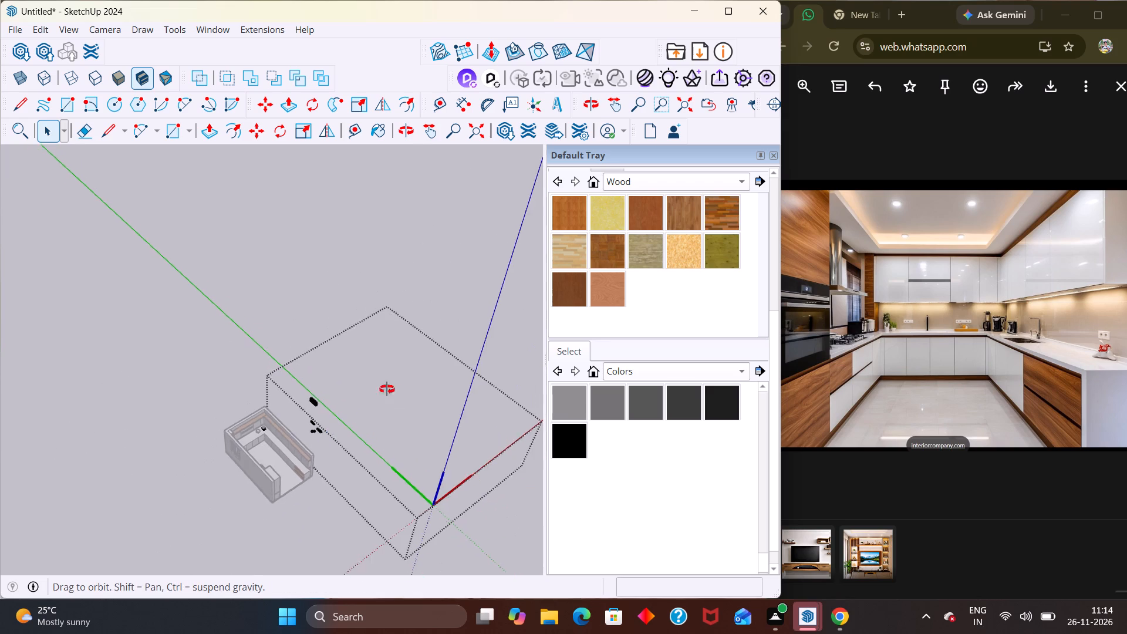
middle_drag(387, 389, 208, 379)
scroll(203, 370, up, 7)
click(288, 367)
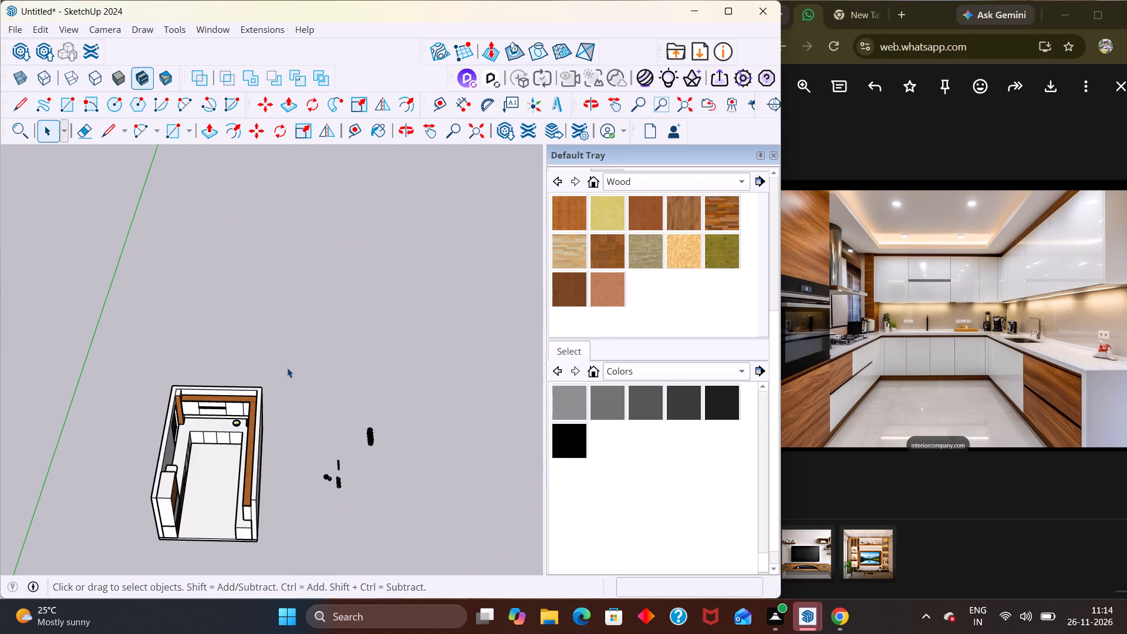
Delete the rest of the kitchen things set, with its dark jars, teapots and white bowls beside the room.
scroll(297, 479, up, 7)
scroll(327, 492, down, 1)
scroll(327, 491, up, 4)
scroll(326, 478, down, 1)
scroll(327, 477, up, 8)
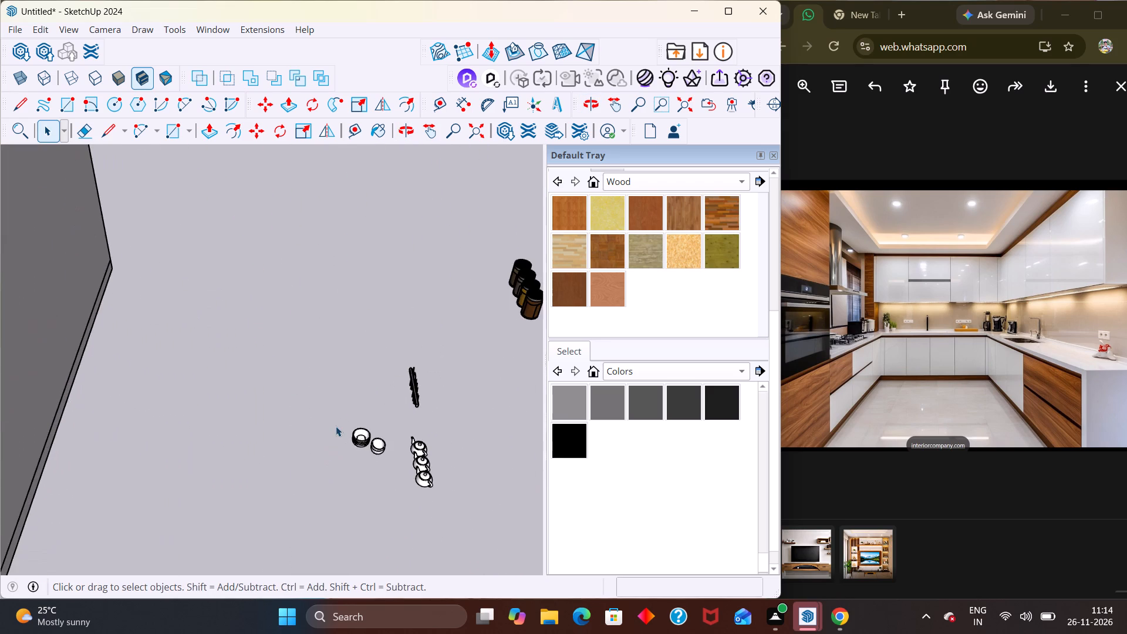
scroll(230, 361, down, 10)
scroll(465, 270, up, 2)
scroll(446, 271, down, 1)
scroll(441, 272, up, 5)
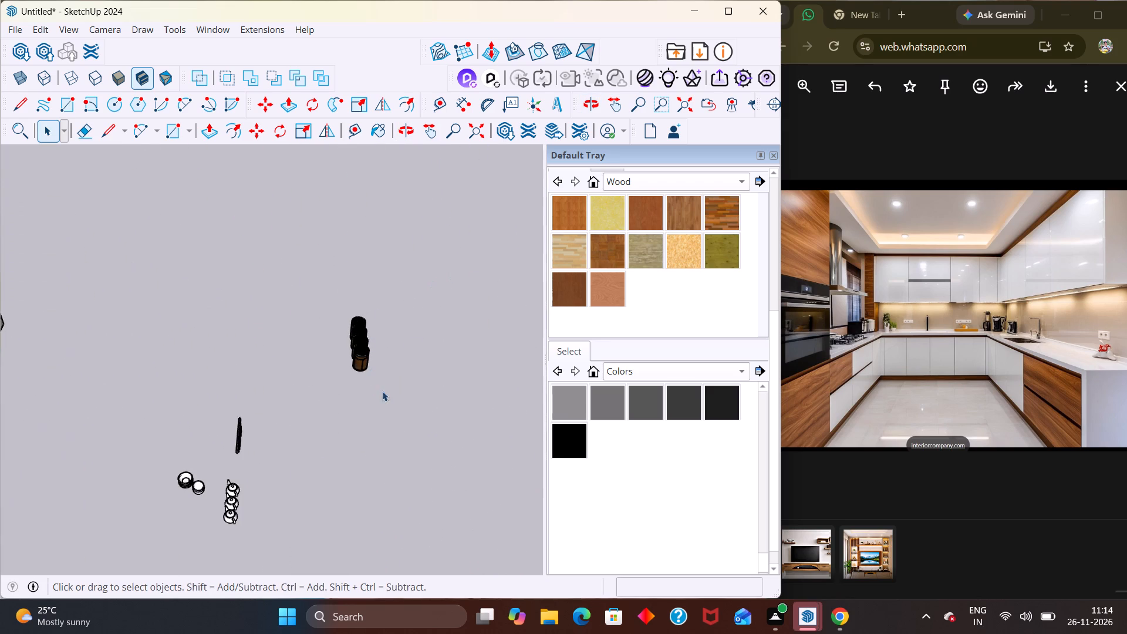
middle_drag(382, 391, 359, 467)
scroll(359, 466, up, 1)
click(360, 369)
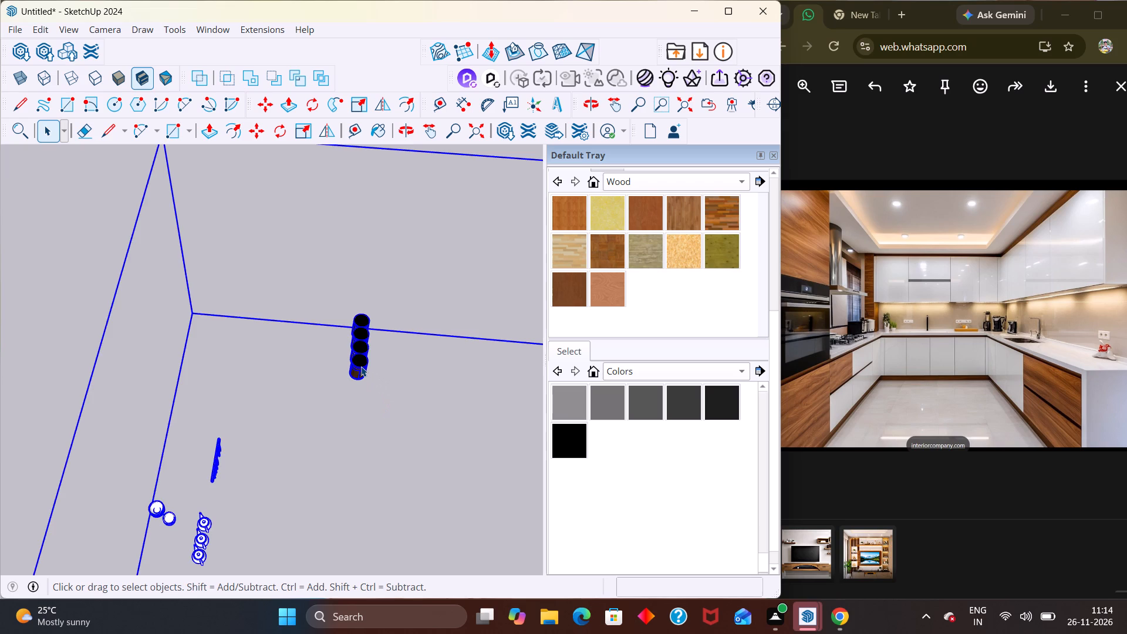
key(Delete)
Examine the kitchen room from several angles and its back countertop with the bowl and blender.
scroll(367, 365, down, 6)
scroll(370, 361, up, 1)
scroll(370, 361, down, 6)
key(space)
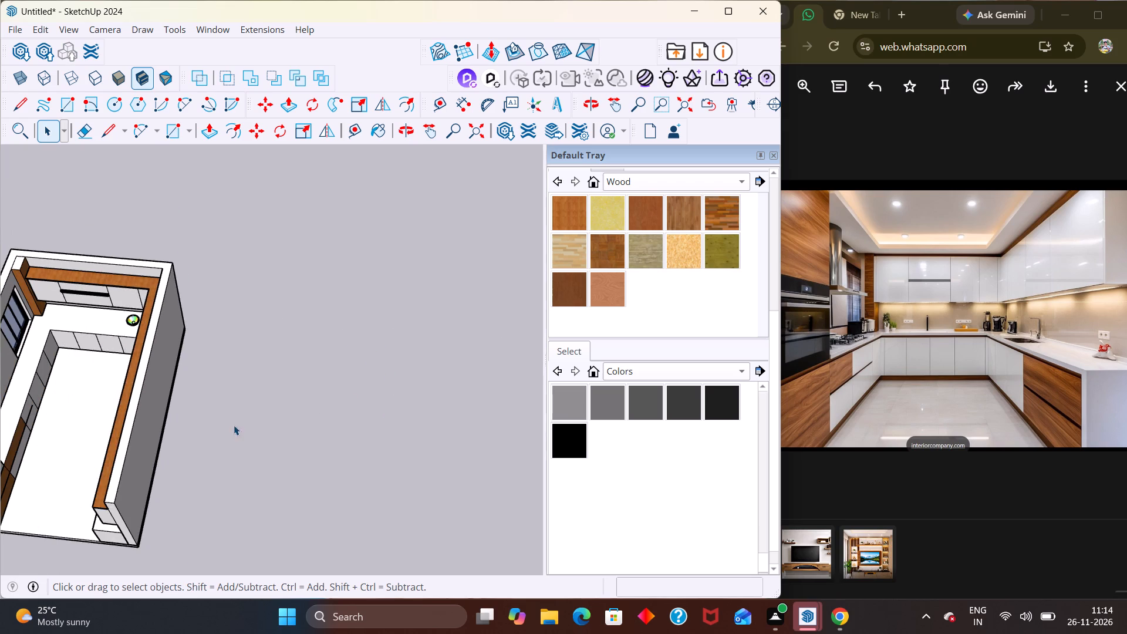
scroll(234, 425, down, 2)
middle_drag(296, 414, 517, 255)
middle_drag(323, 367, 253, 158)
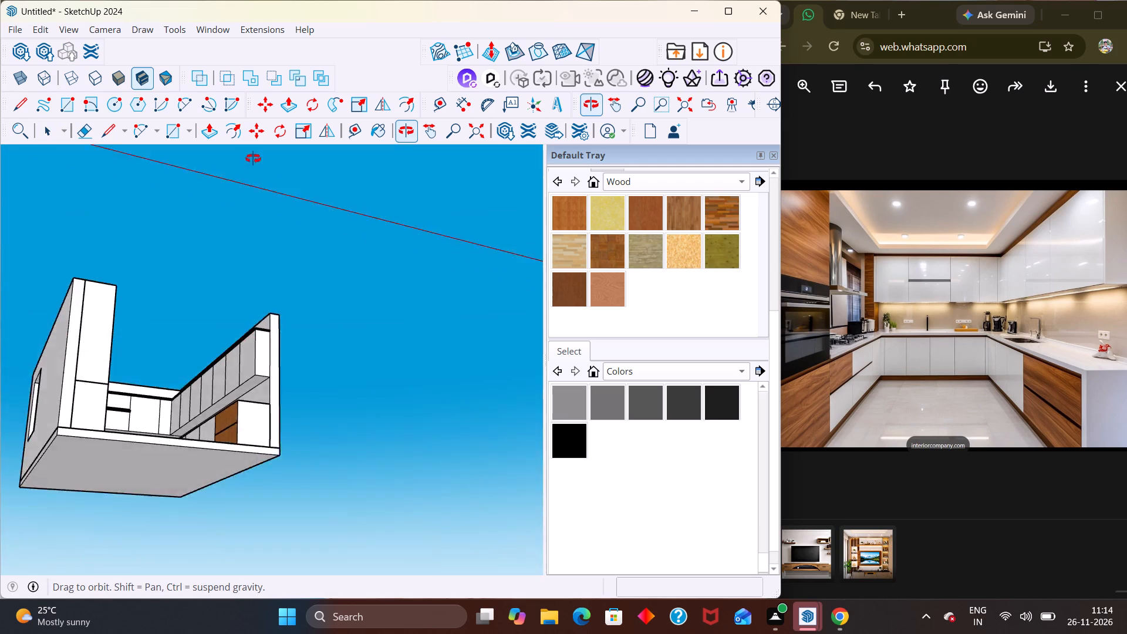
middle_drag(253, 158, 394, 403)
scroll(398, 252, down, 1)
scroll(409, 299, down, 10)
middle_drag(312, 431, 93, 434)
scroll(92, 441, up, 6)
middle_drag(401, 368, 357, 351)
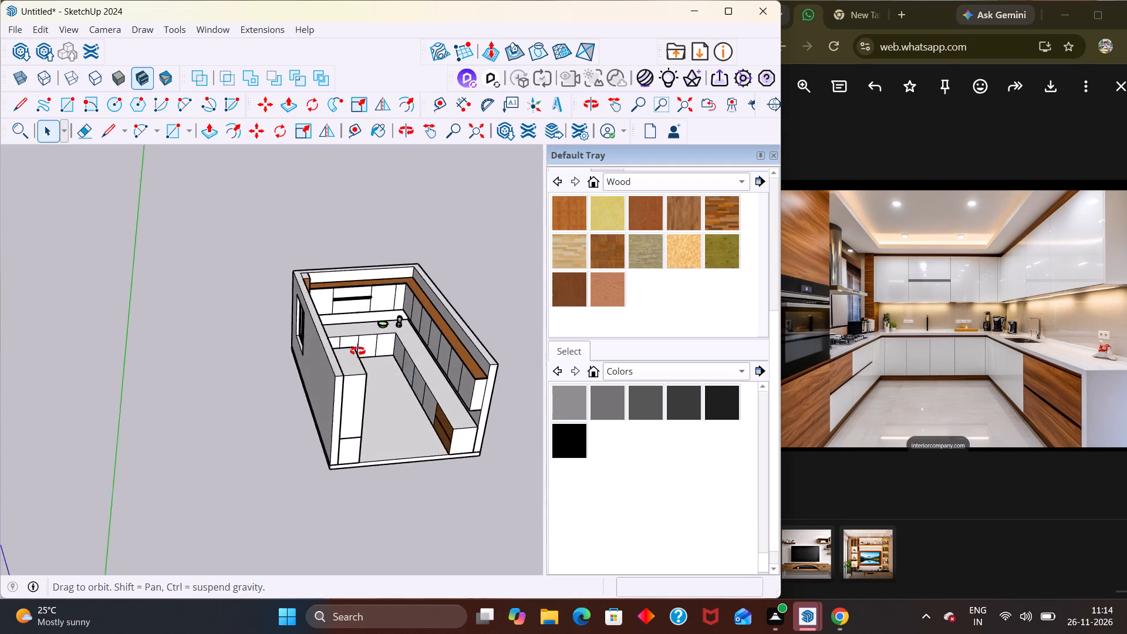
middle_drag(357, 351, 300, 301)
scroll(433, 294, up, 8)
middle_drag(370, 418, 411, 505)
scroll(409, 371, up, 6)
scroll(372, 339, down, 1)
scroll(371, 339, up, 1)
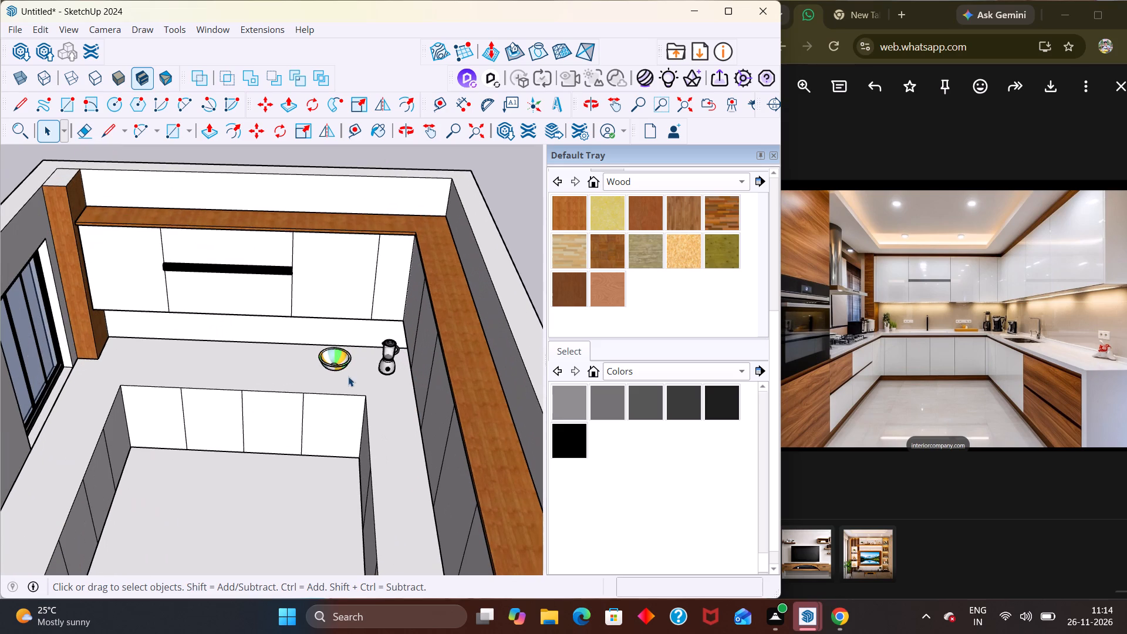
Move the multicoloured bowl about 2' 6" across the countertop to the front of the blender.
click(333, 358)
key(m)
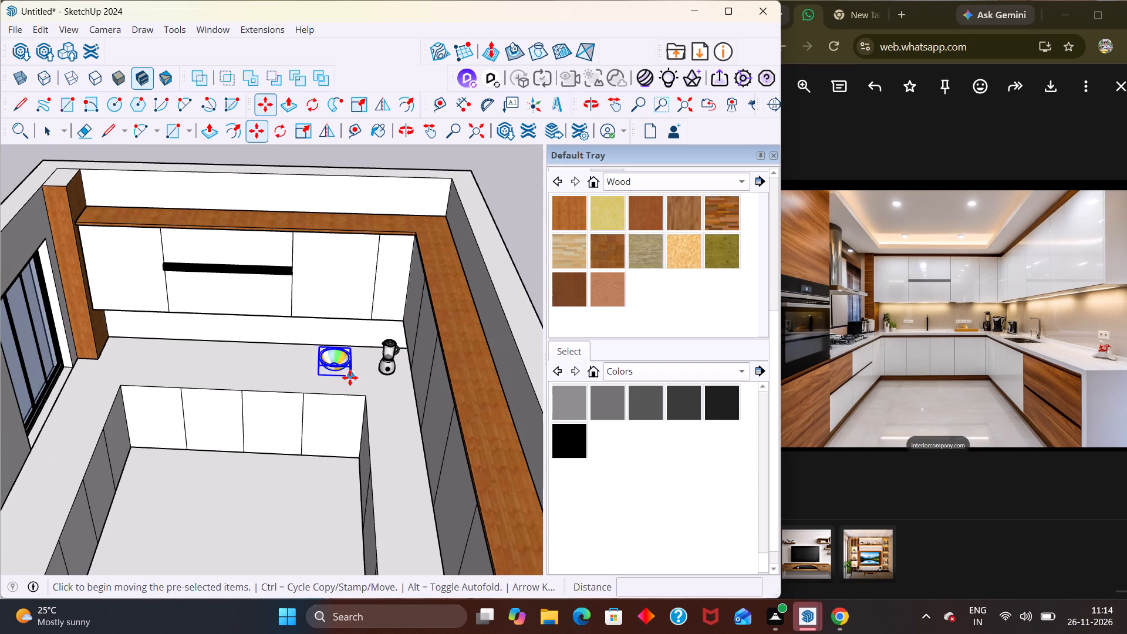
click(350, 377)
scroll(374, 379, up, 1)
scroll(374, 379, down, 2)
scroll(374, 379, up, 9)
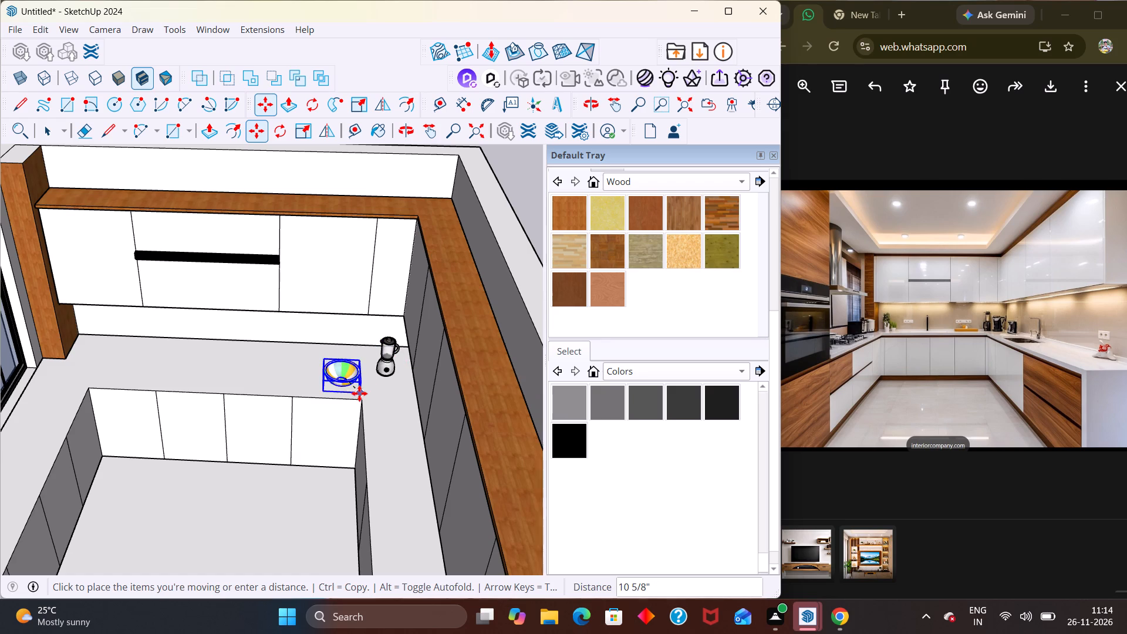
scroll(382, 388, up, 11)
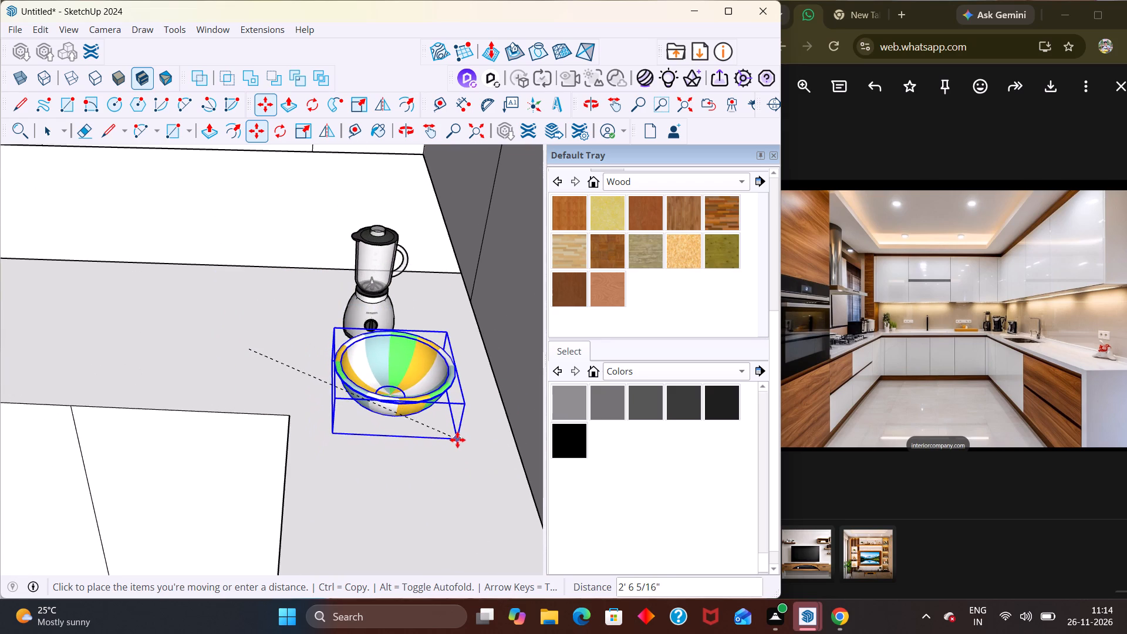
click(444, 444)
Move the bowl about 1' 11" along the back countertop to the window side of the blender.
middle_drag(401, 456, 656, 465)
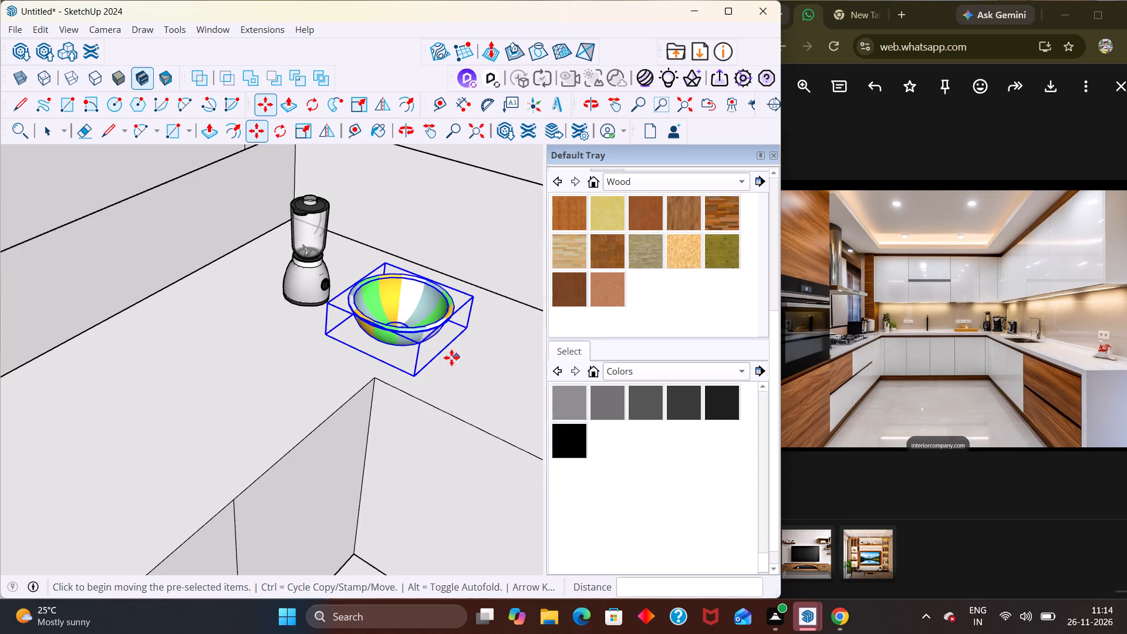
scroll(451, 358, up, 3)
click(401, 381)
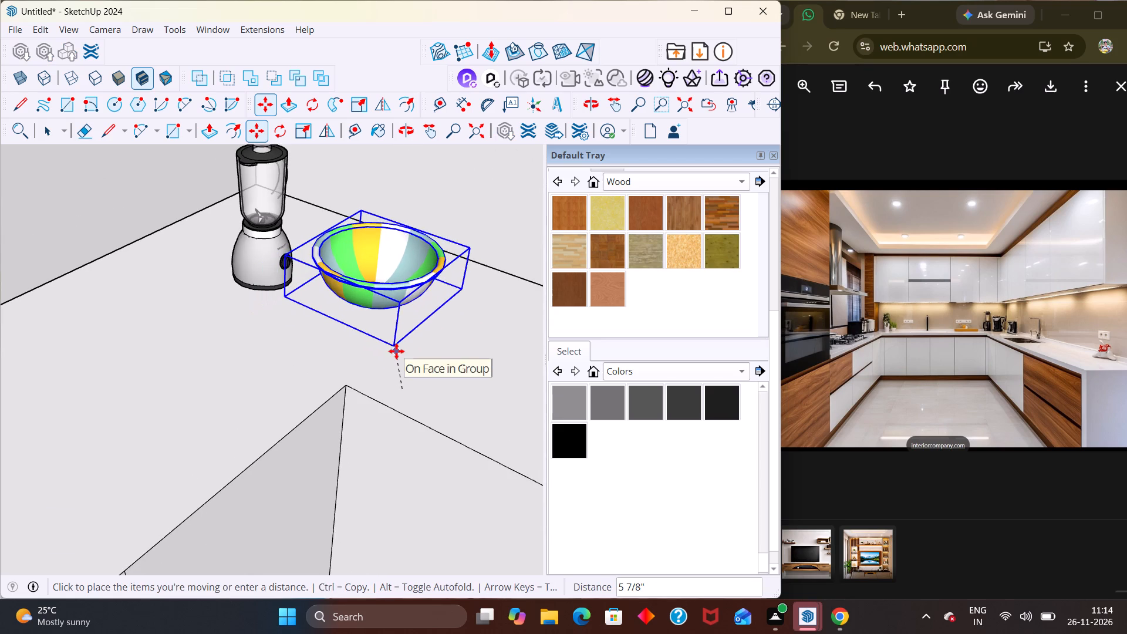
click(157, 386)
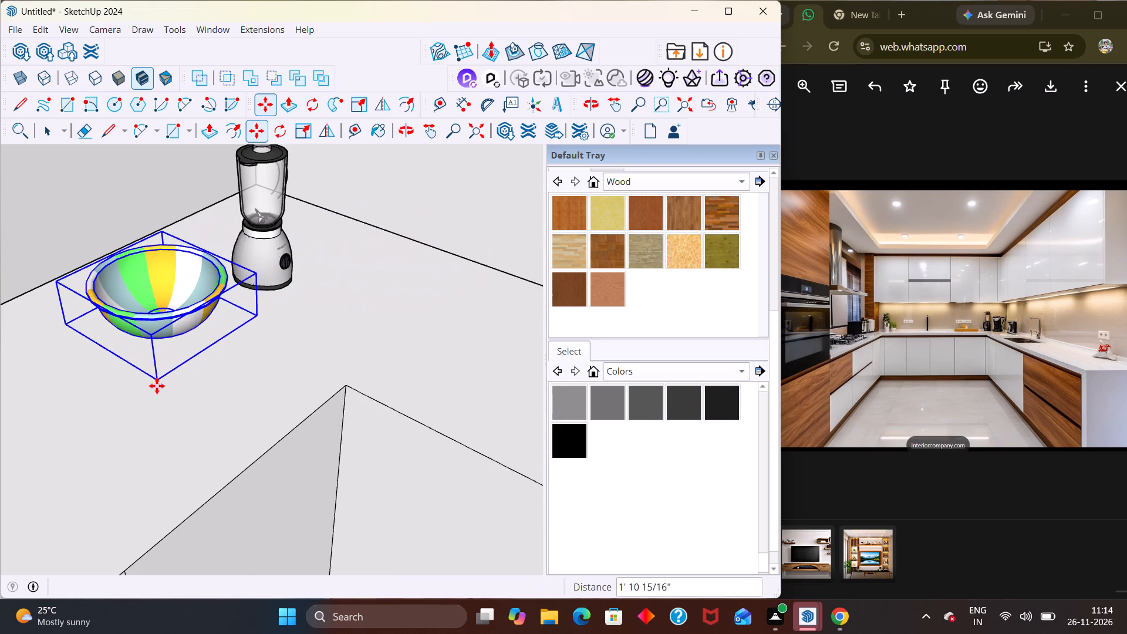
scroll(252, 346, down, 6)
key(space)
scroll(277, 382, down, 11)
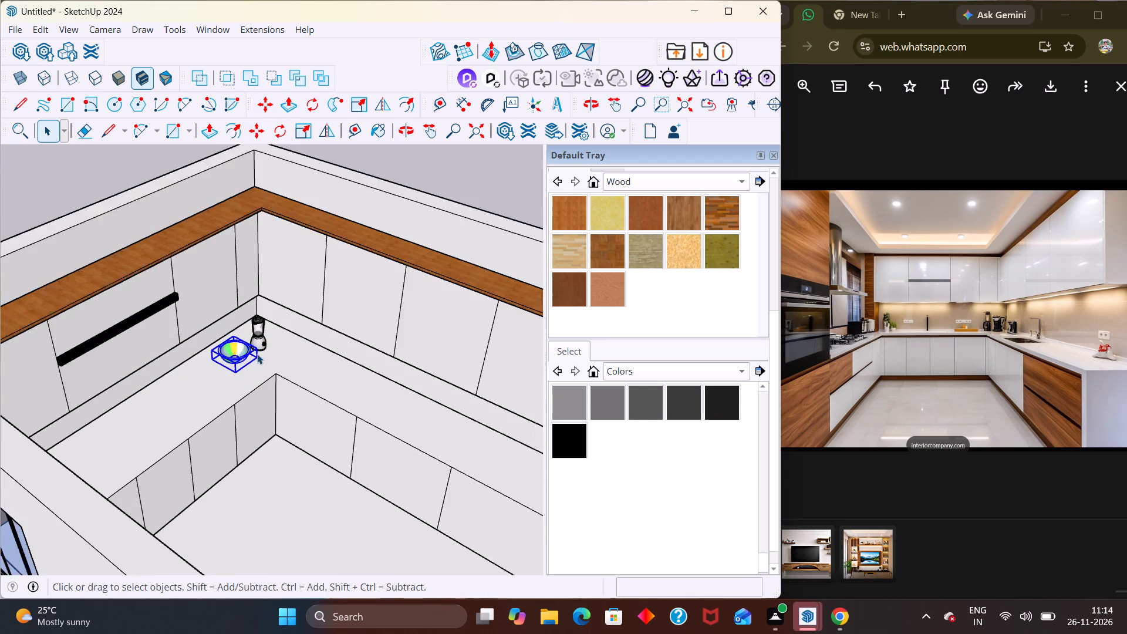
scroll(257, 354, down, 2)
click(401, 187)
Move the blender about 5" on the countertop, closer to the back wall and the bowl.
middle_drag(285, 512, 156, 525)
scroll(252, 397, up, 8)
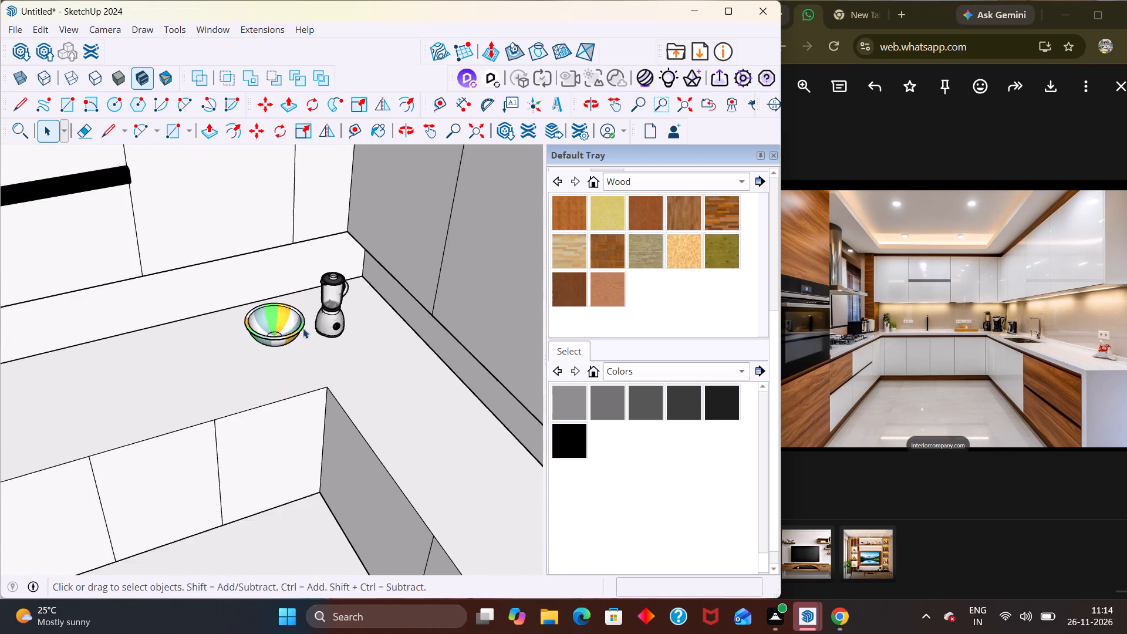
scroll(303, 328, up, 4)
middle_drag(325, 376, 196, 377)
scroll(197, 378, up, 3)
click(383, 336)
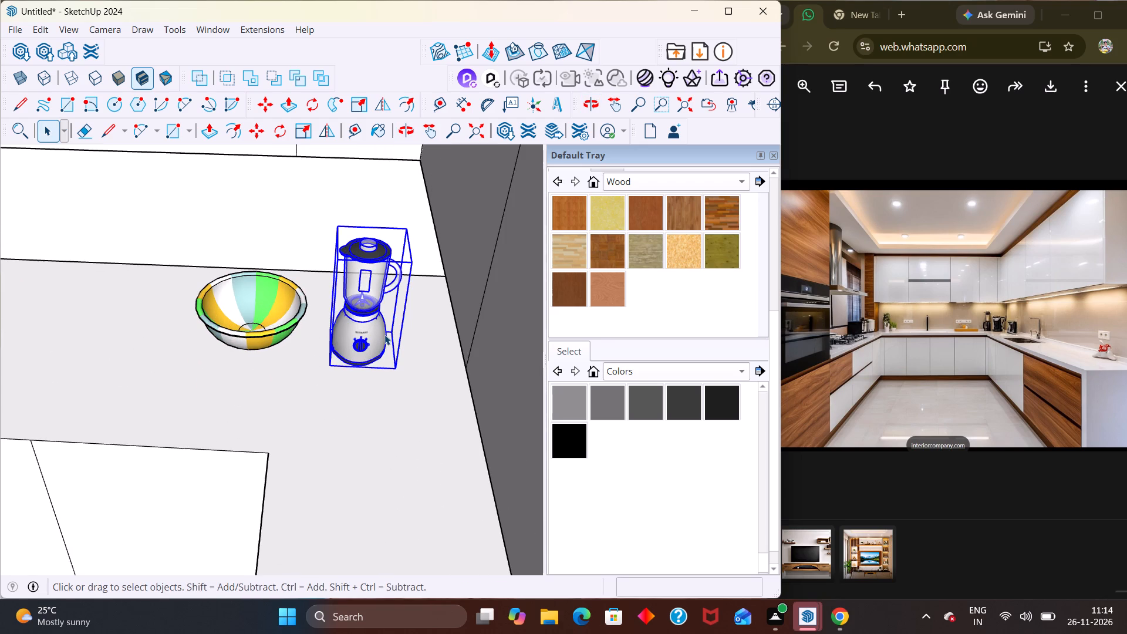
key(m)
click(396, 372)
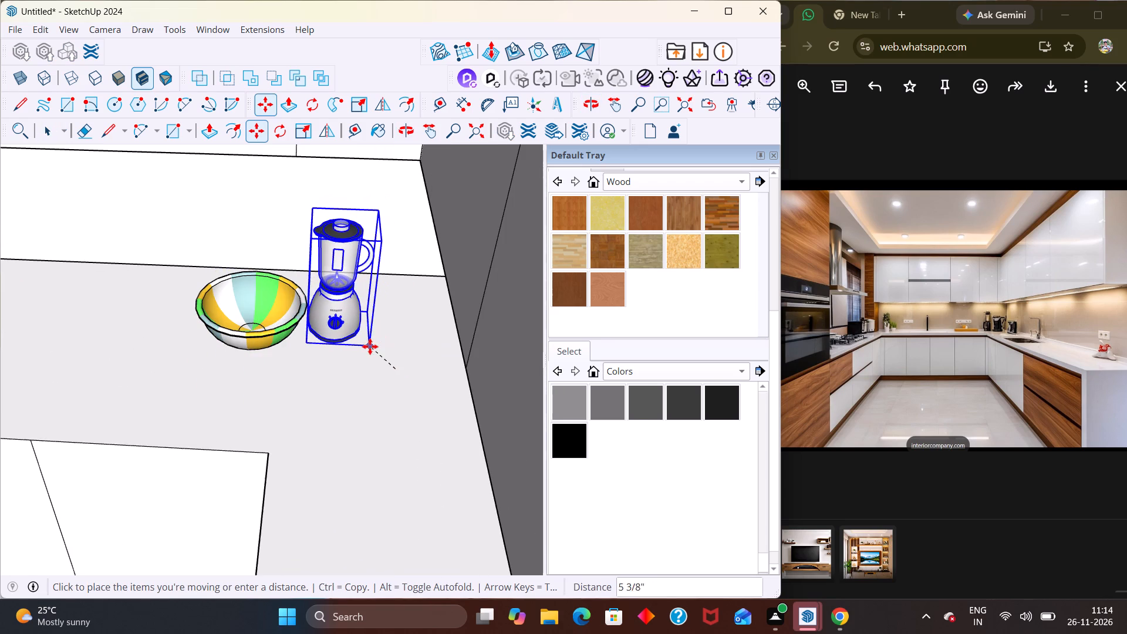
click(372, 348)
scroll(373, 341, down, 19)
key(space)
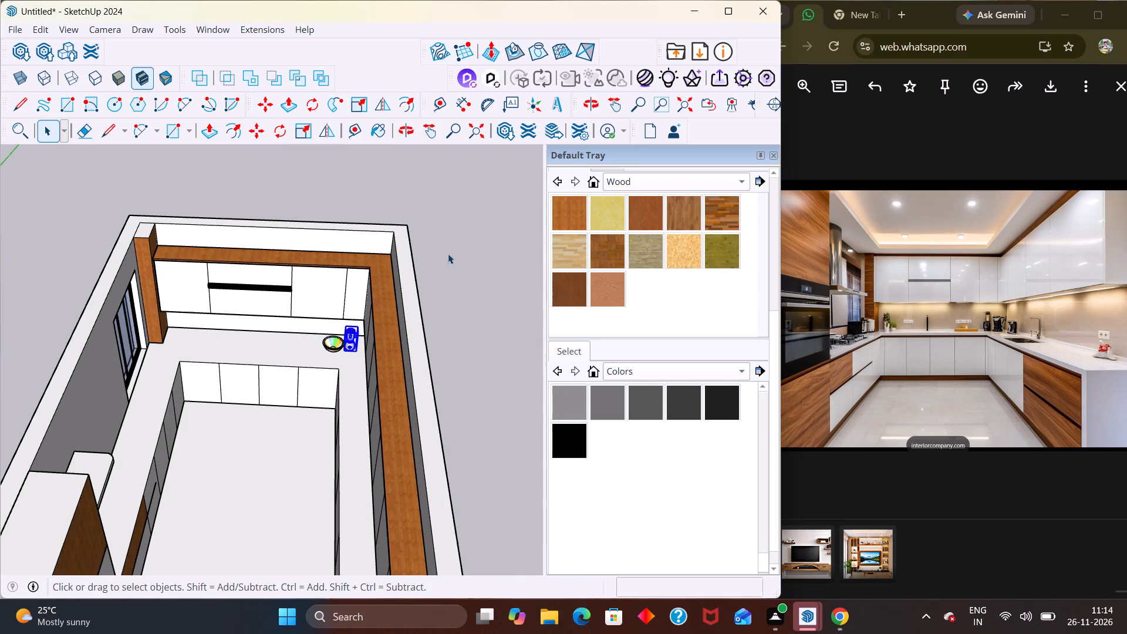
click(454, 248)
Shift the bowl about 5" along the back countertop, away from the blender.
middle_drag(327, 421, 365, 362)
scroll(359, 376, up, 8)
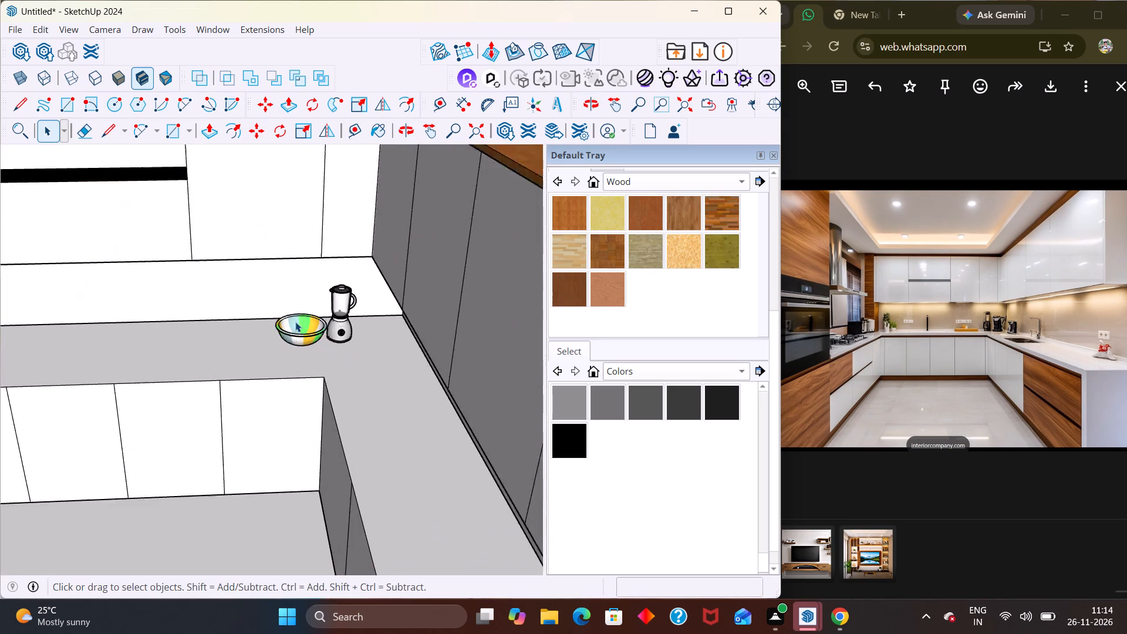
scroll(295, 322, up, 5)
click(300, 336)
key(m)
click(322, 349)
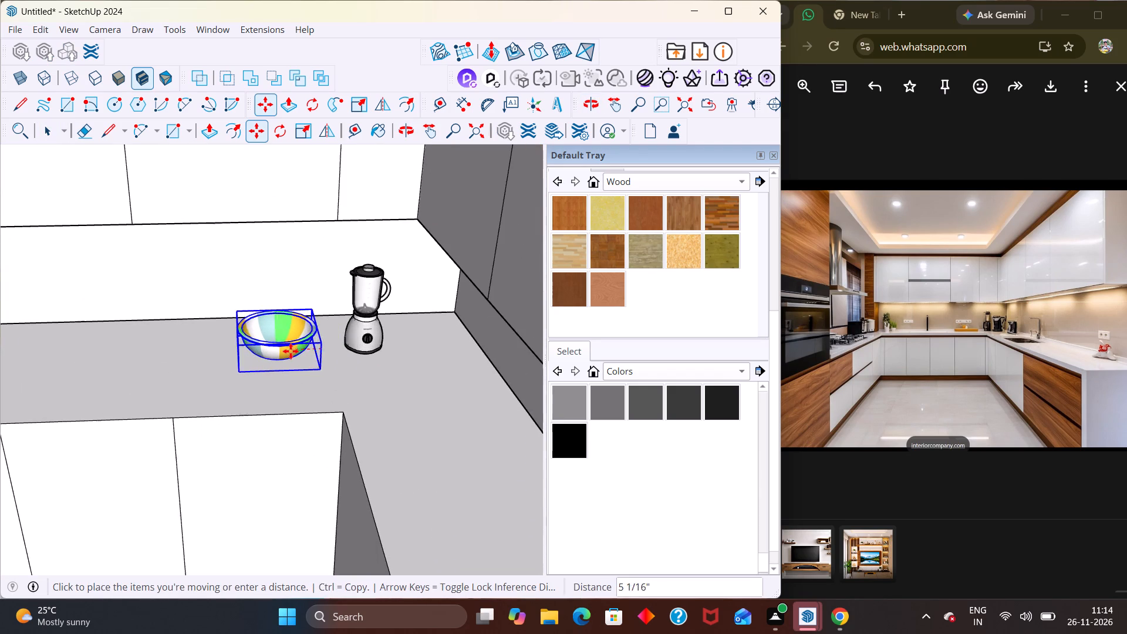
click(286, 351)
key(space)
Move the blender about 3" along the back countertop, closer to the multicoloured bowl.
click(360, 345)
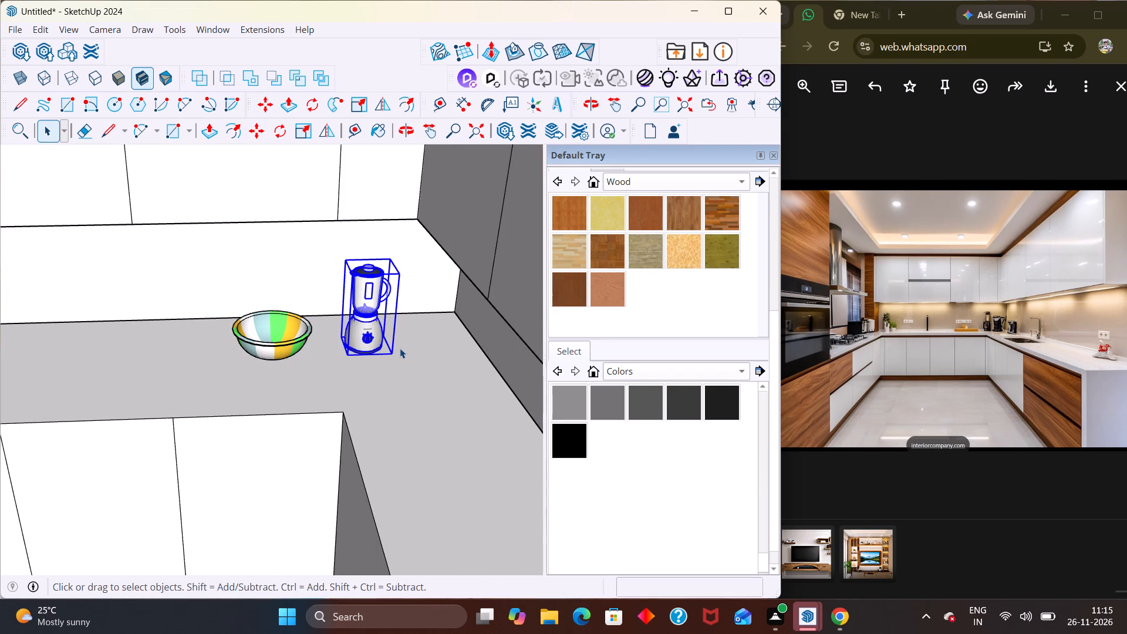
key(m)
click(392, 355)
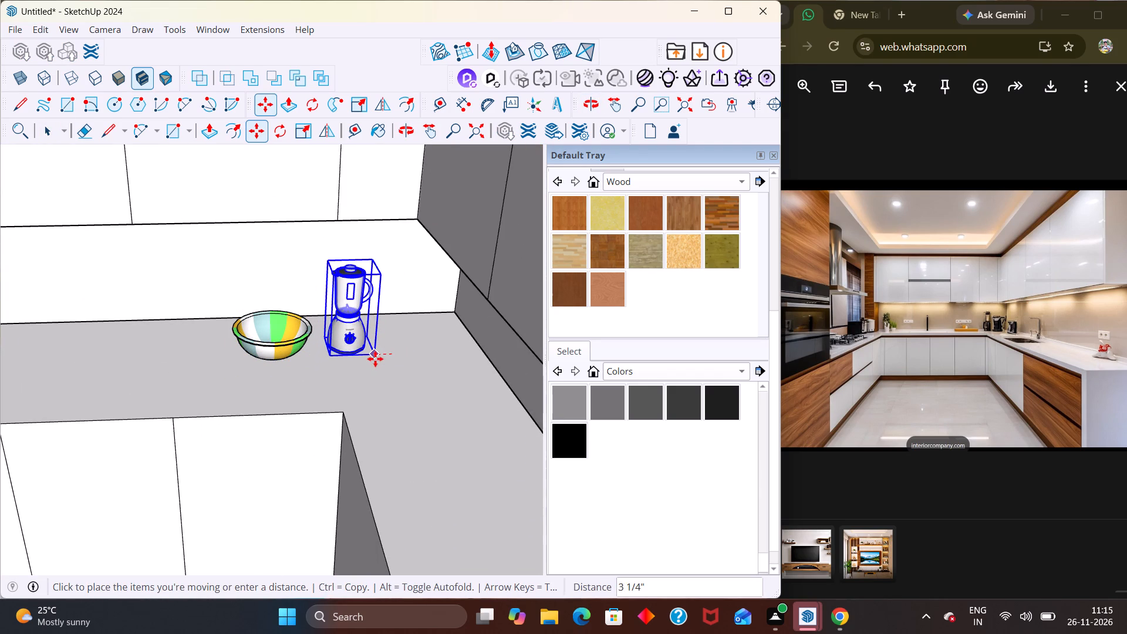
click(374, 363)
scroll(328, 338, down, 12)
key(space)
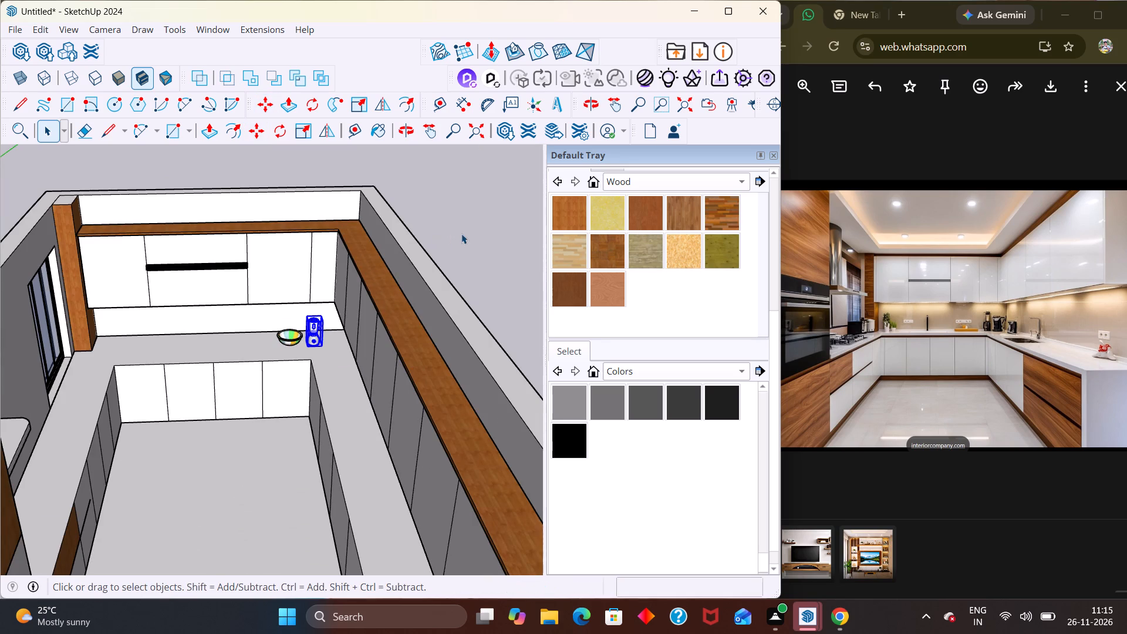
click(460, 234)
middle_drag(338, 386, 328, 353)
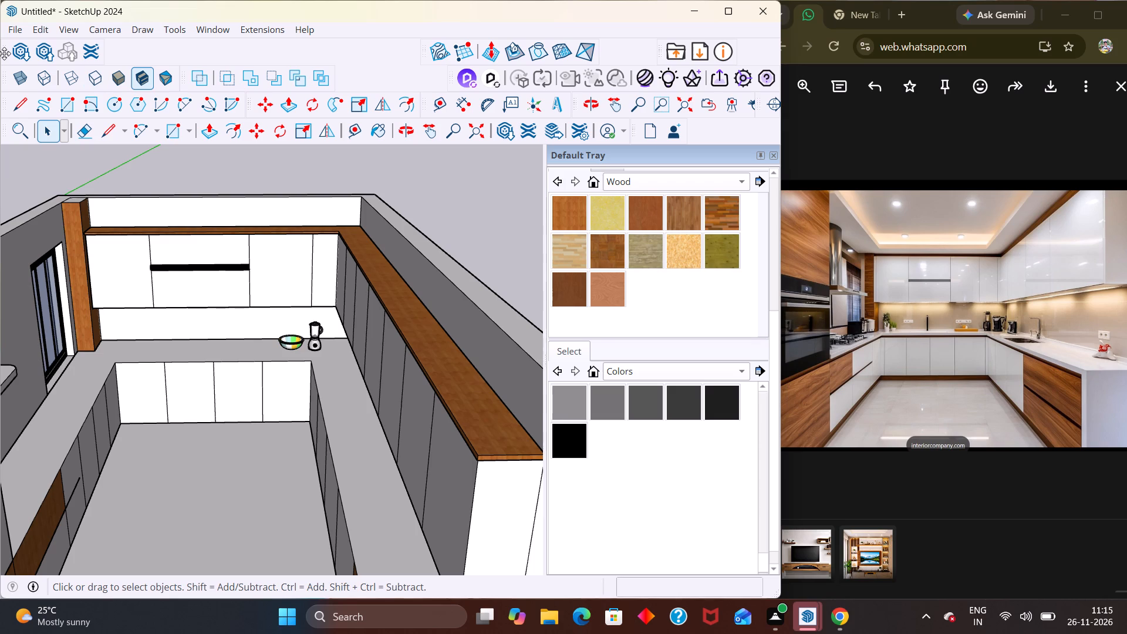
Open the 3D Warehouse and browse the KITCHEN THINGS results for items to put on the countertop.
click(24, 56)
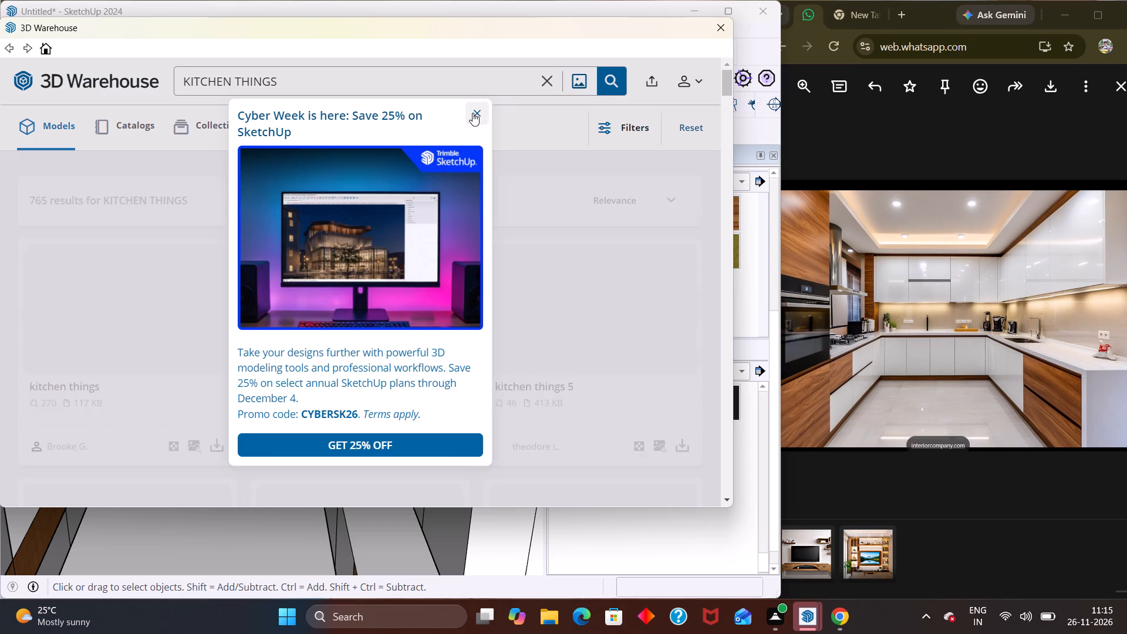
click(471, 113)
scroll(340, 307, down, 1)
scroll(342, 307, up, 1)
scroll(343, 306, down, 2)
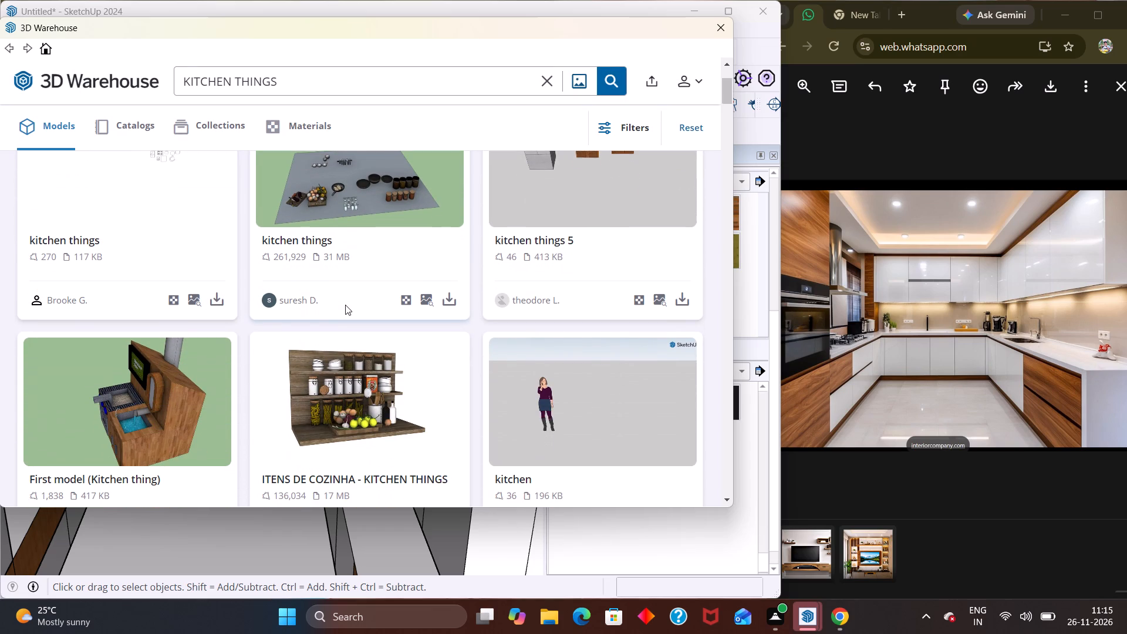
scroll(360, 336, down, 6)
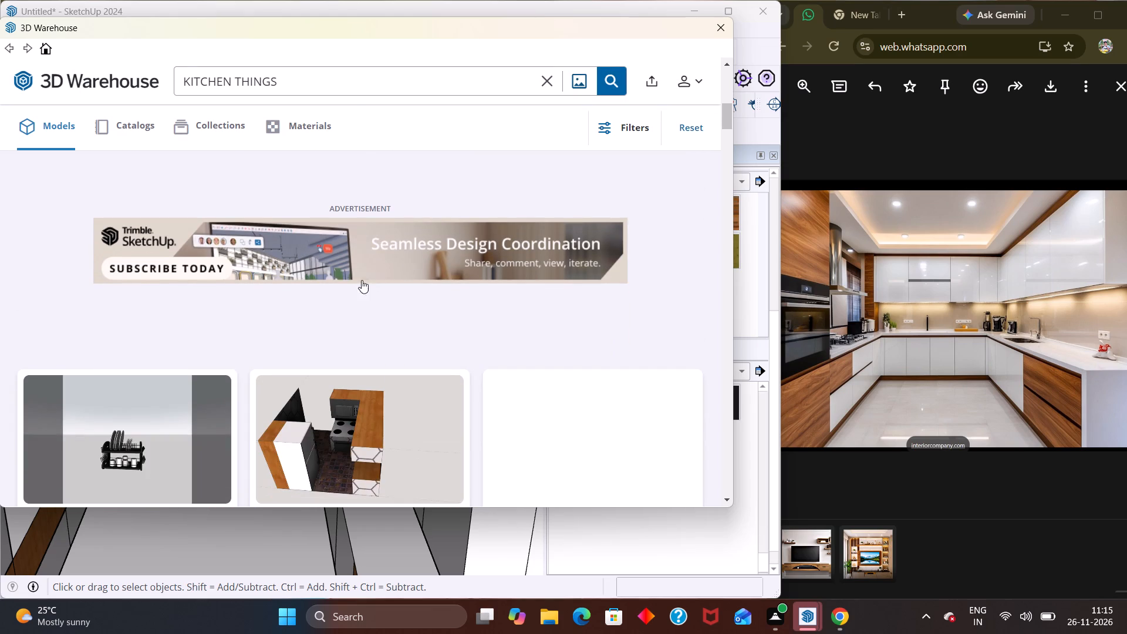
Search the 3D Warehouse for KITCHEN and look through the models for countertop accessories.
click(317, 92)
key(BackSpace)
key(BackSpace)
key(BackSpace)
key(BackSpace)
key(BackSpace)
key(BackSpace)
key(Return)
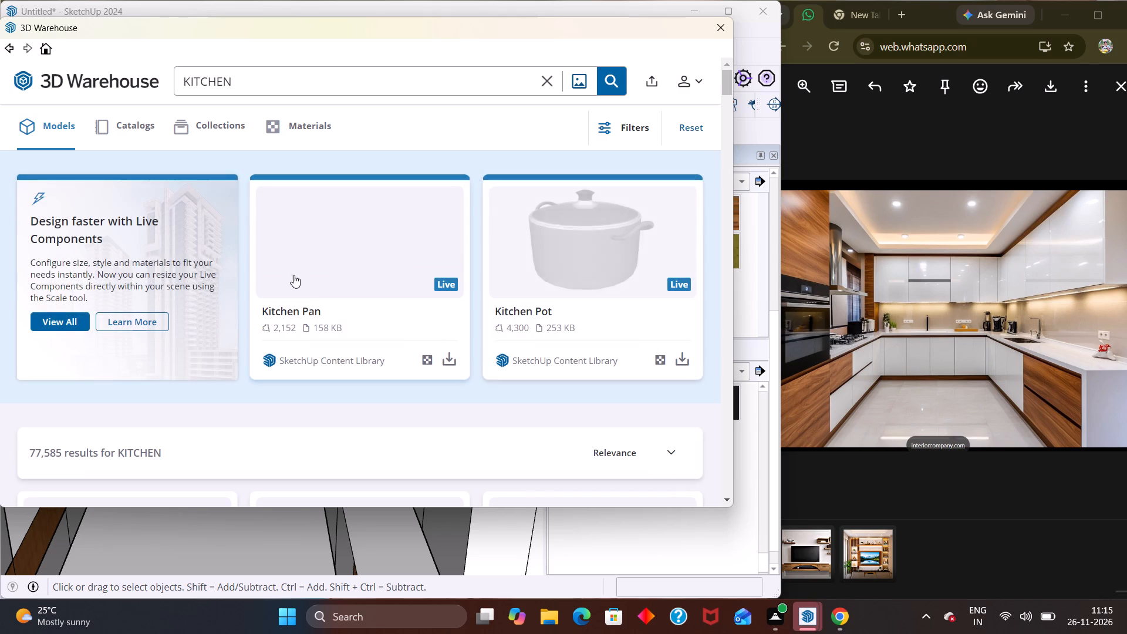
scroll(360, 274, down, 3)
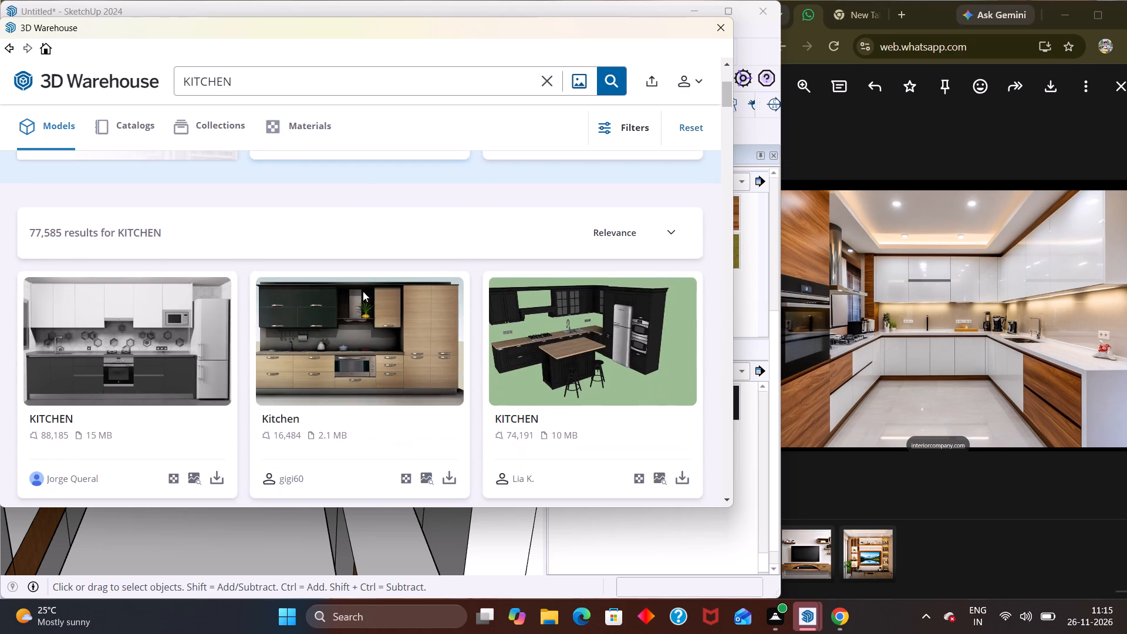
scroll(361, 299, down, 8)
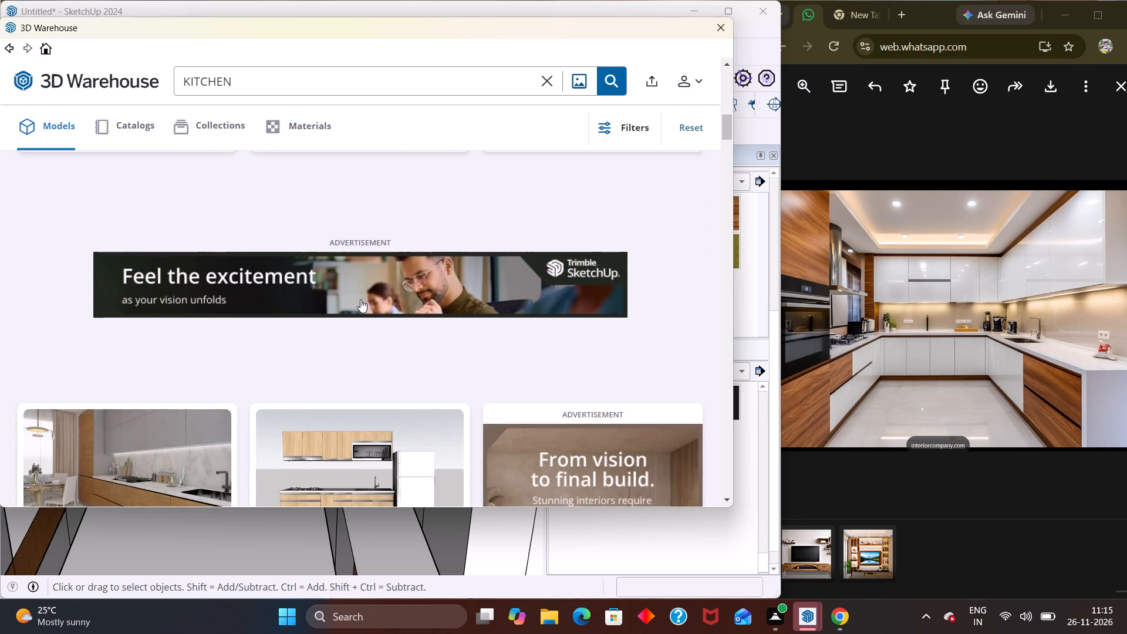
scroll(360, 299, down, 5)
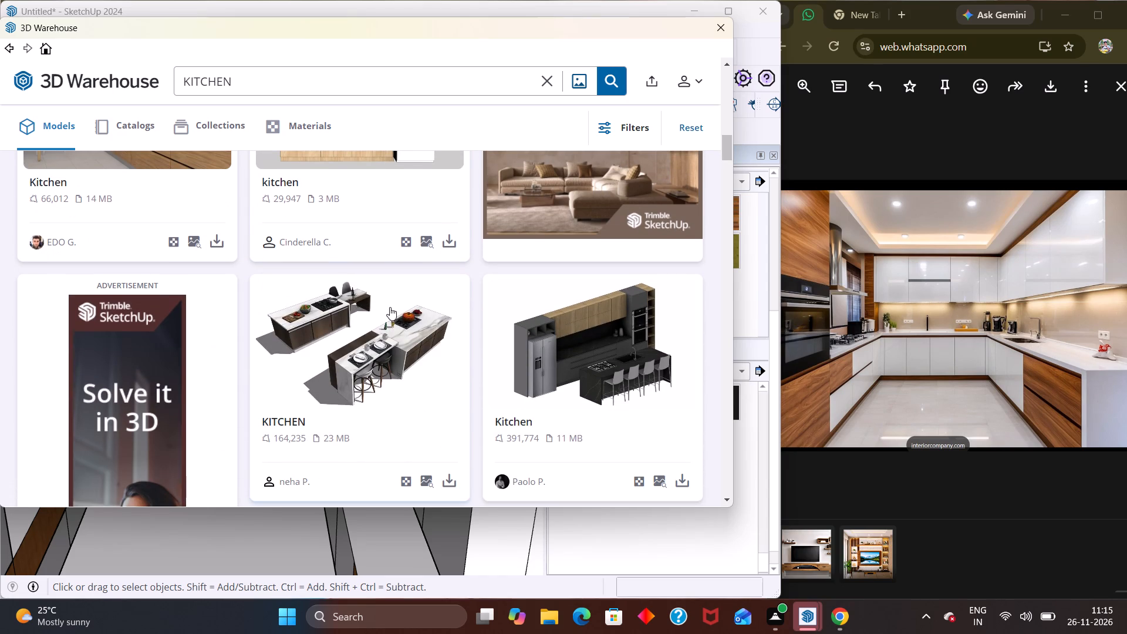
scroll(390, 307, down, 5)
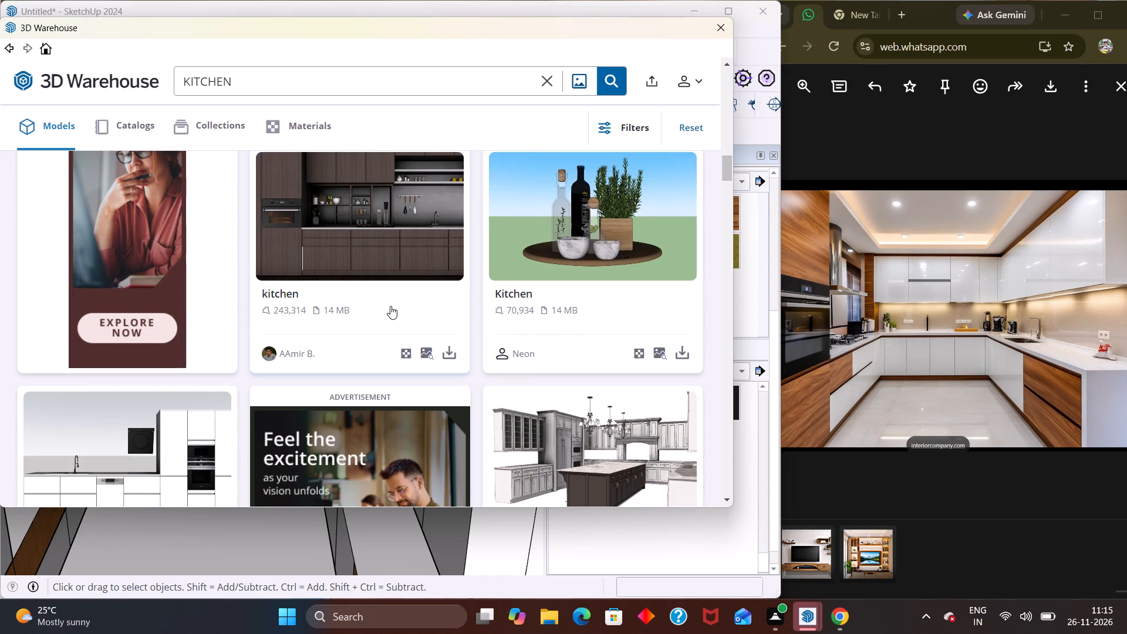
Download the Kitchen model of a round tray with bottles, bowls and a potted plant directly into the model.
click(679, 352)
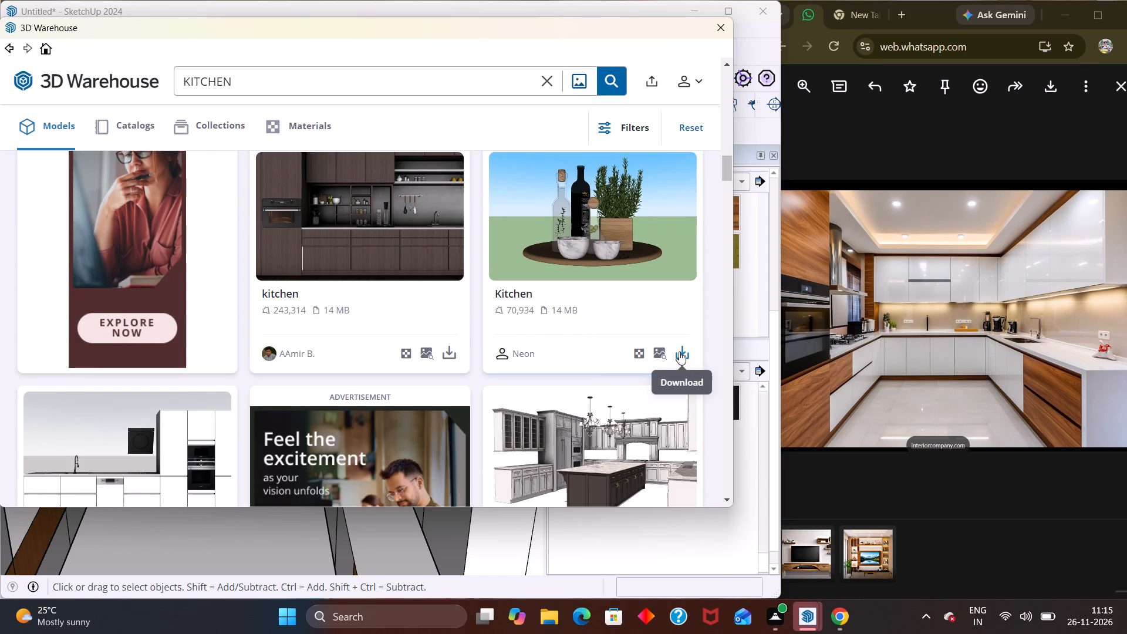
click(338, 278)
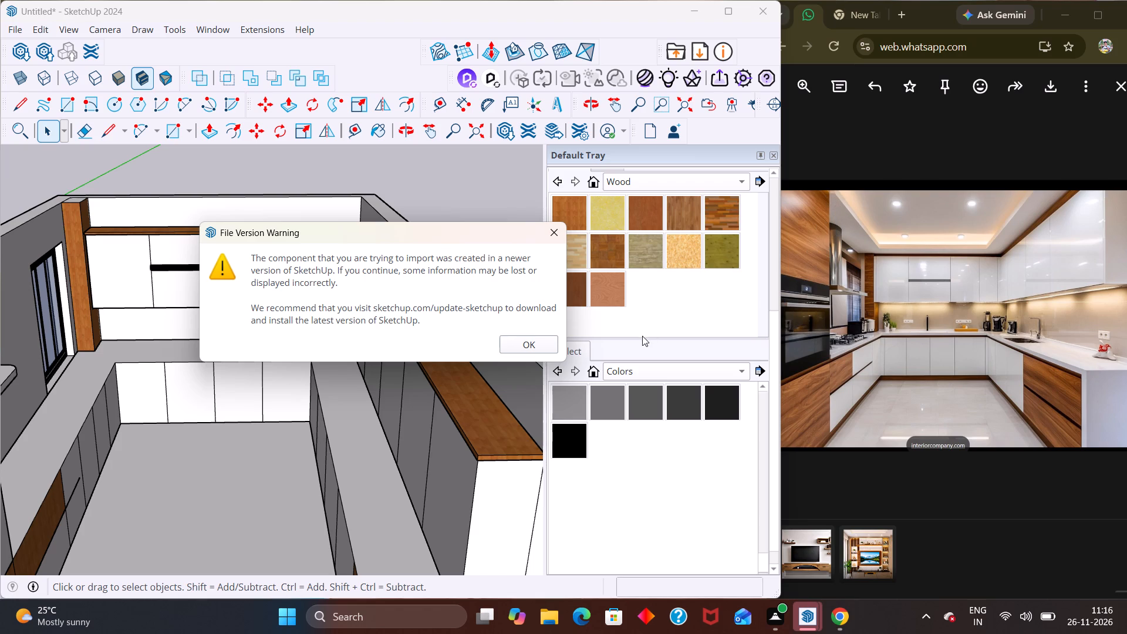
click(521, 348)
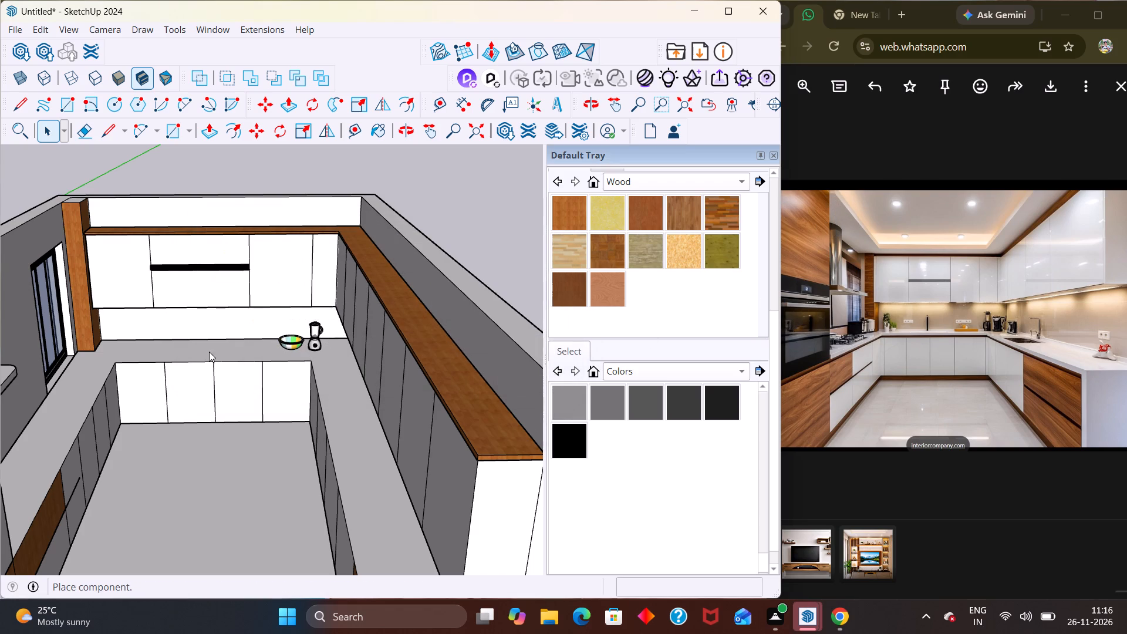
Place the tray with bottles and plant by the back countertop, on the window side of the multicoloured bowl.
scroll(282, 316, down, 3)
scroll(61, 369, up, 2)
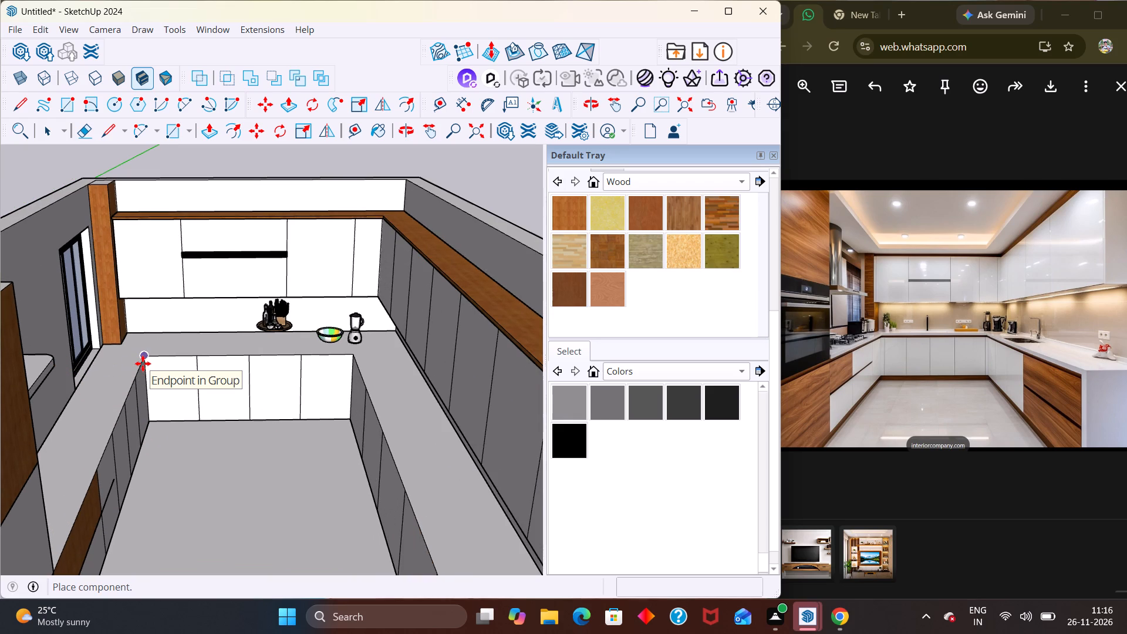
scroll(102, 372, up, 1)
middle_drag(102, 372, 82, 434)
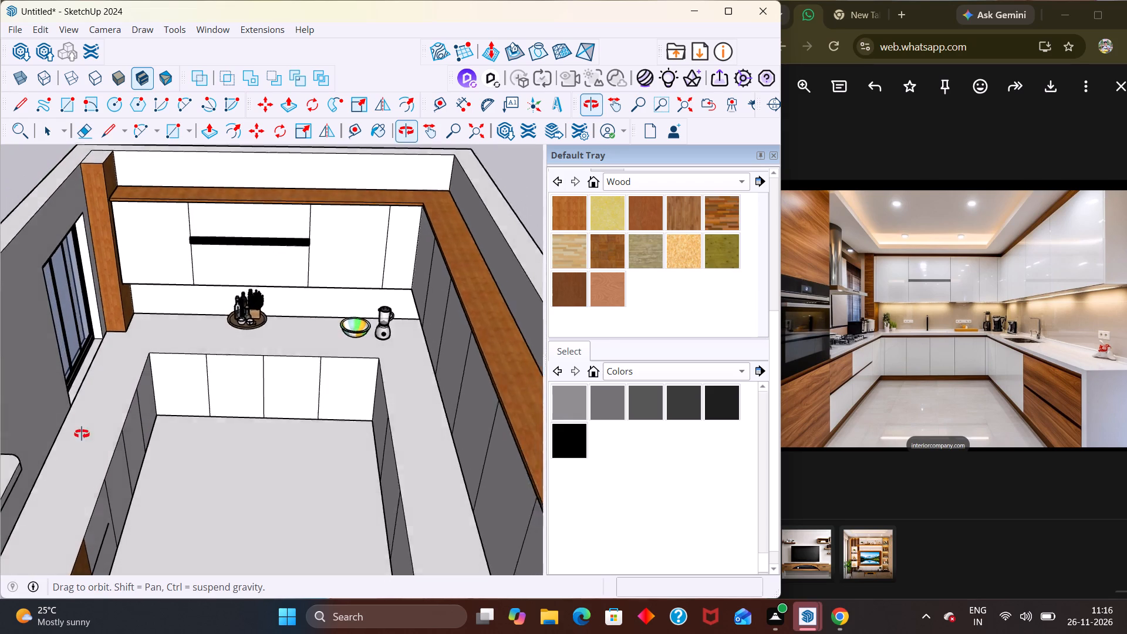
middle_drag(82, 434, 72, 453)
scroll(0, 399, up, 3)
scroll(138, 379, down, 1)
middle_drag(140, 381, 0, 494)
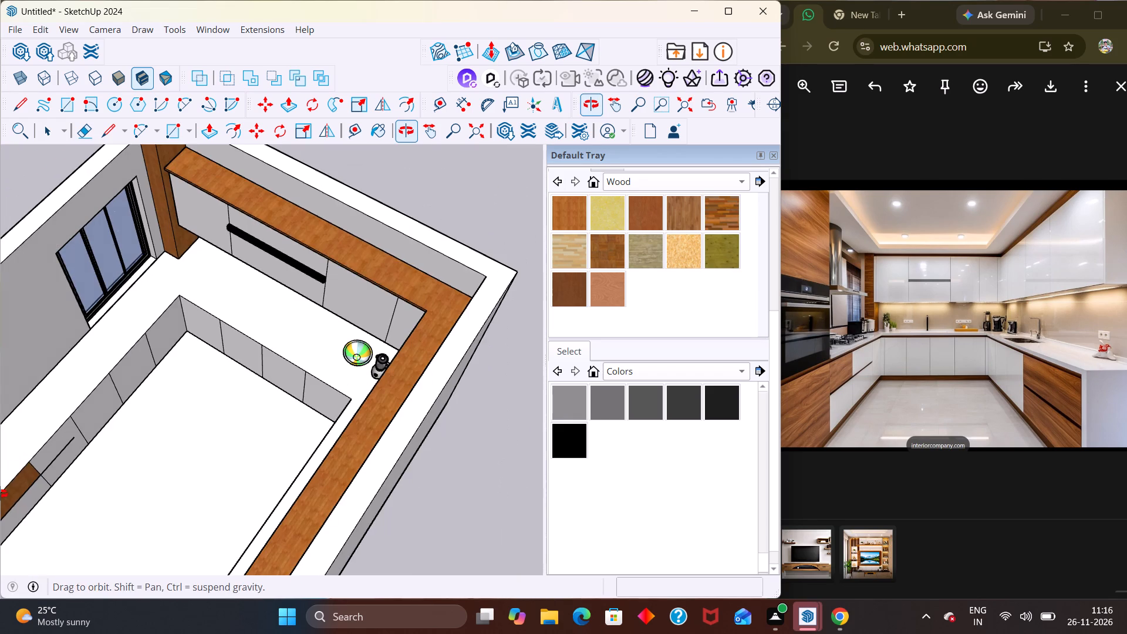
middle_drag(0, 494, 3, 493)
scroll(0, 495, down, 1)
scroll(62, 281, down, 2)
scroll(65, 288, up, 1)
scroll(66, 292, down, 2)
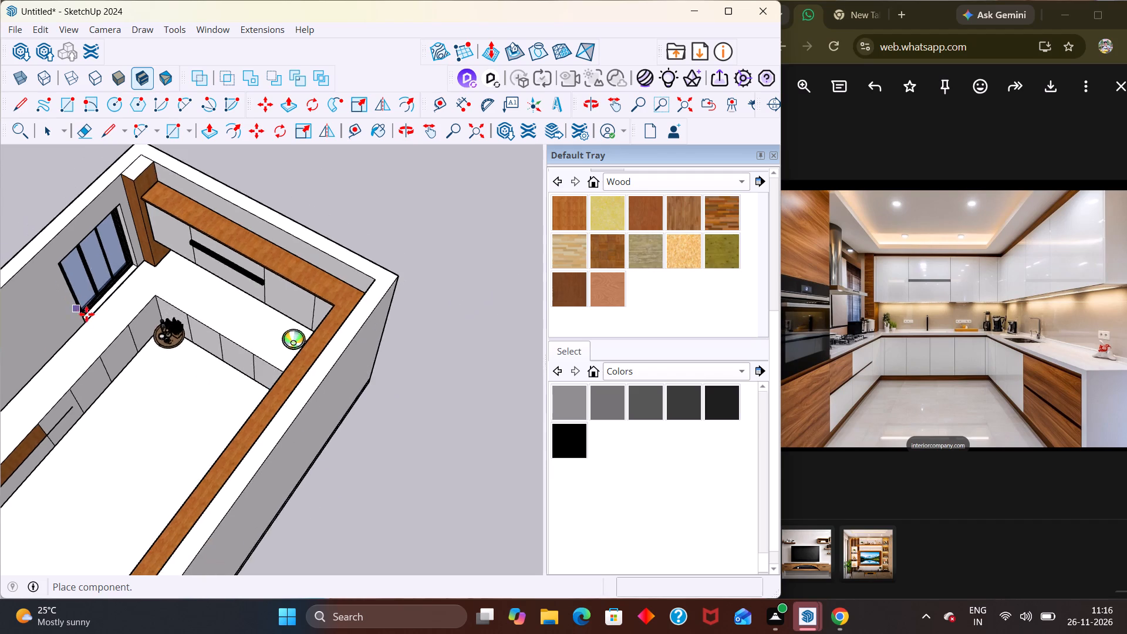
middle_drag(95, 329, 112, 410)
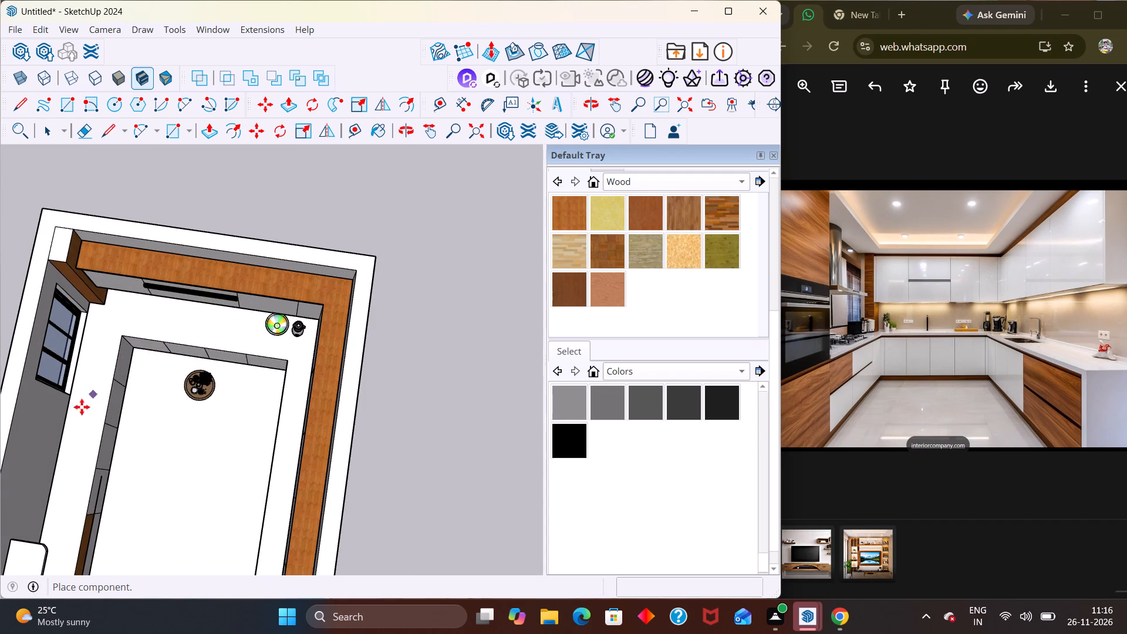
scroll(44, 336, up, 4)
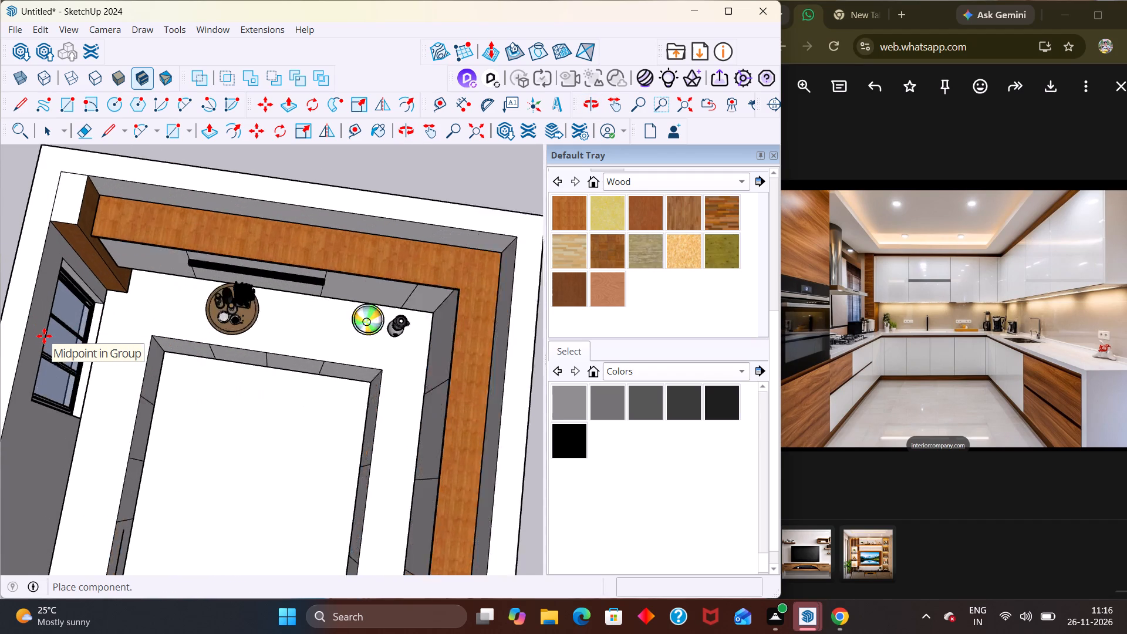
scroll(44, 336, up, 2)
scroll(44, 336, down, 1)
scroll(44, 336, up, 5)
scroll(124, 330, down, 1)
scroll(125, 330, up, 1)
scroll(126, 329, down, 5)
middle_drag(157, 370, 173, 340)
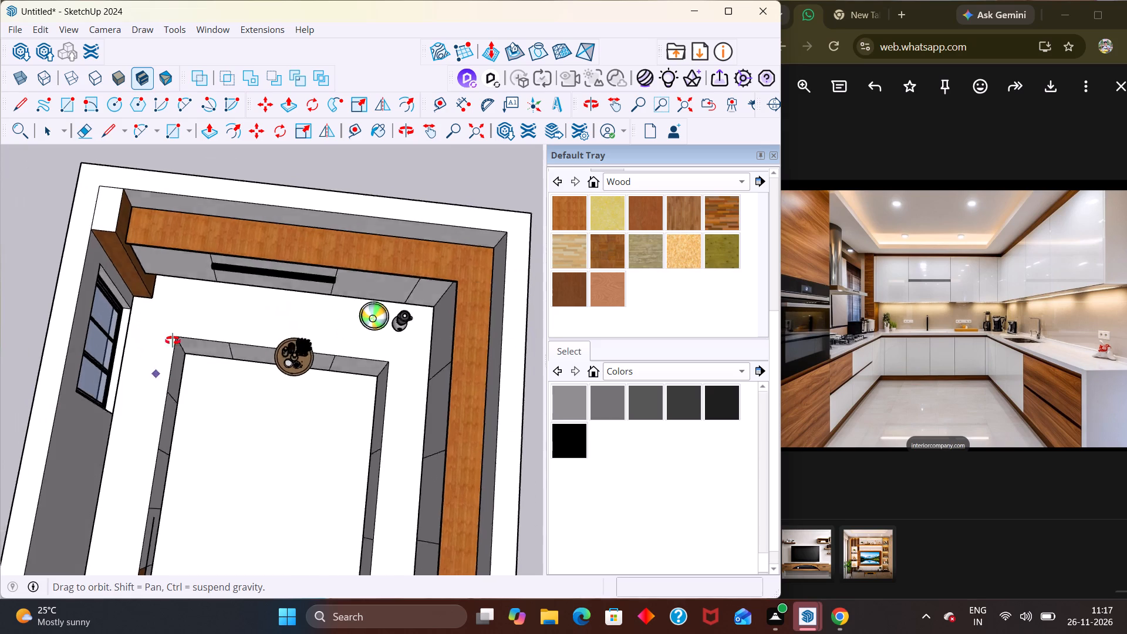
middle_drag(173, 340, 245, 103)
scroll(241, 411, up, 12)
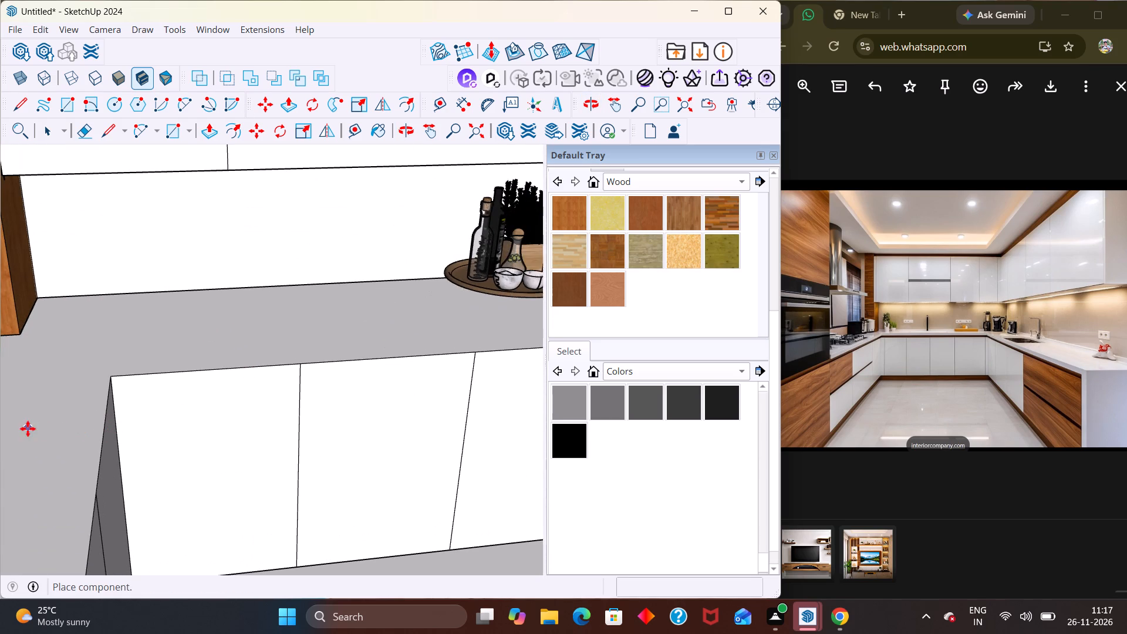
scroll(38, 436, down, 6)
scroll(37, 436, up, 1)
scroll(34, 431, down, 6)
scroll(105, 424, up, 2)
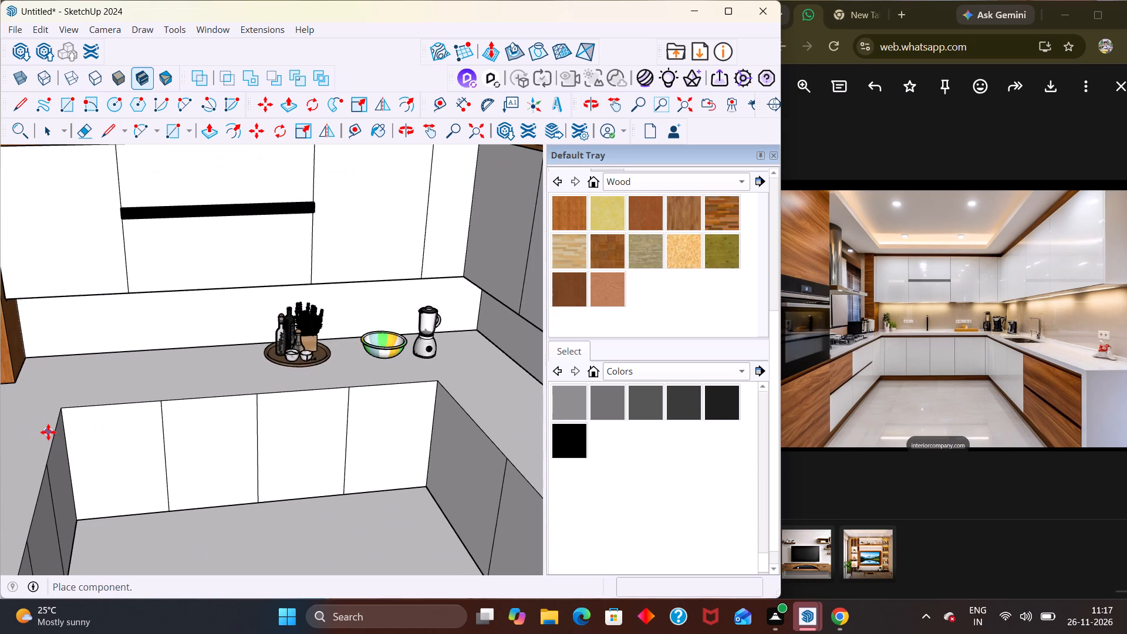
click(48, 432)
Move the tray set about 1' 7" down onto the surface of the back countertop.
middle_drag(188, 409, 58, 368)
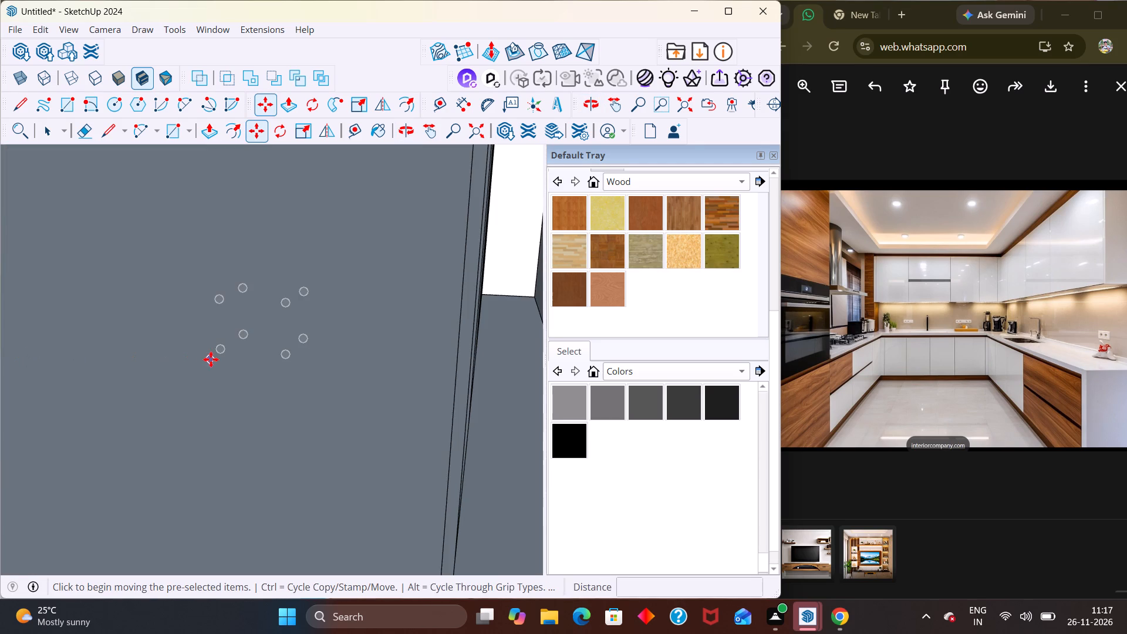
key(shift+z)
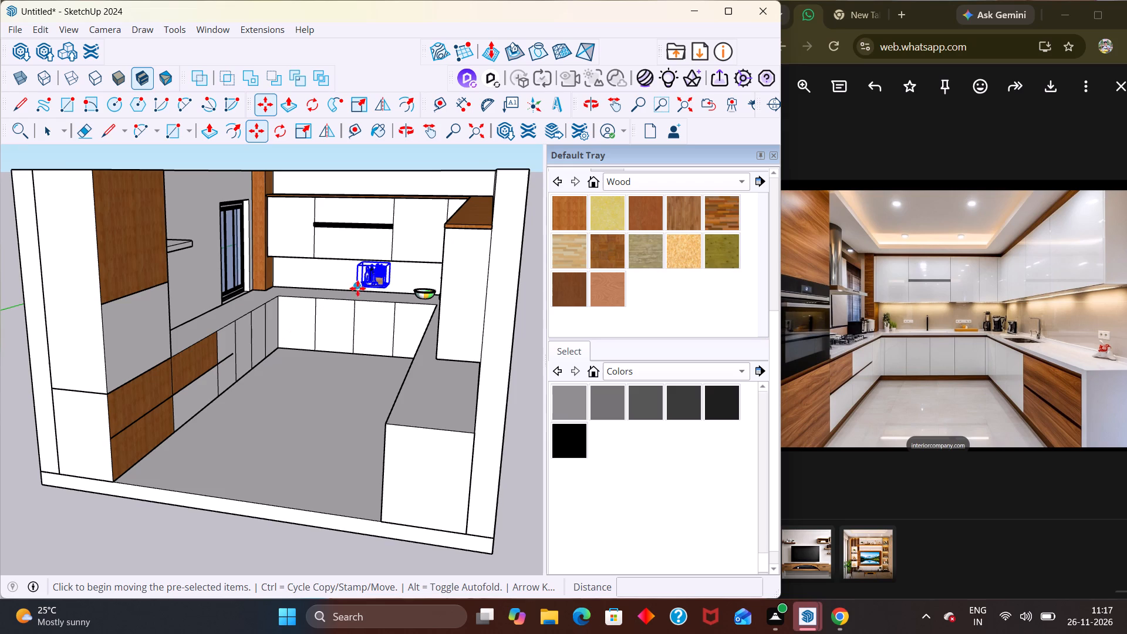
scroll(385, 273, up, 16)
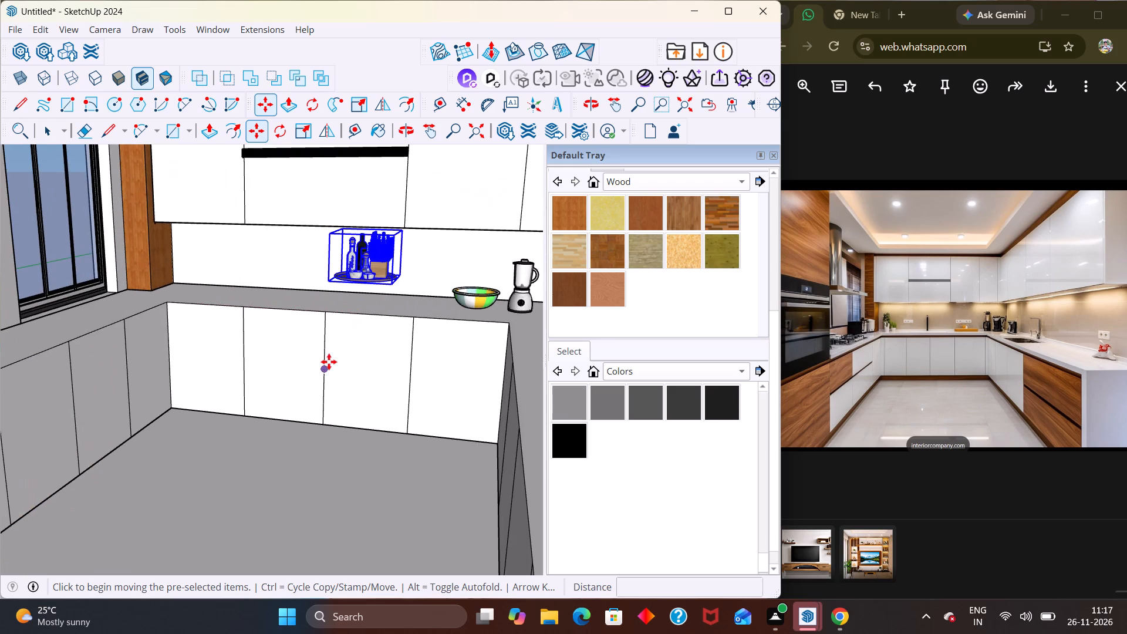
key(m)
click(391, 288)
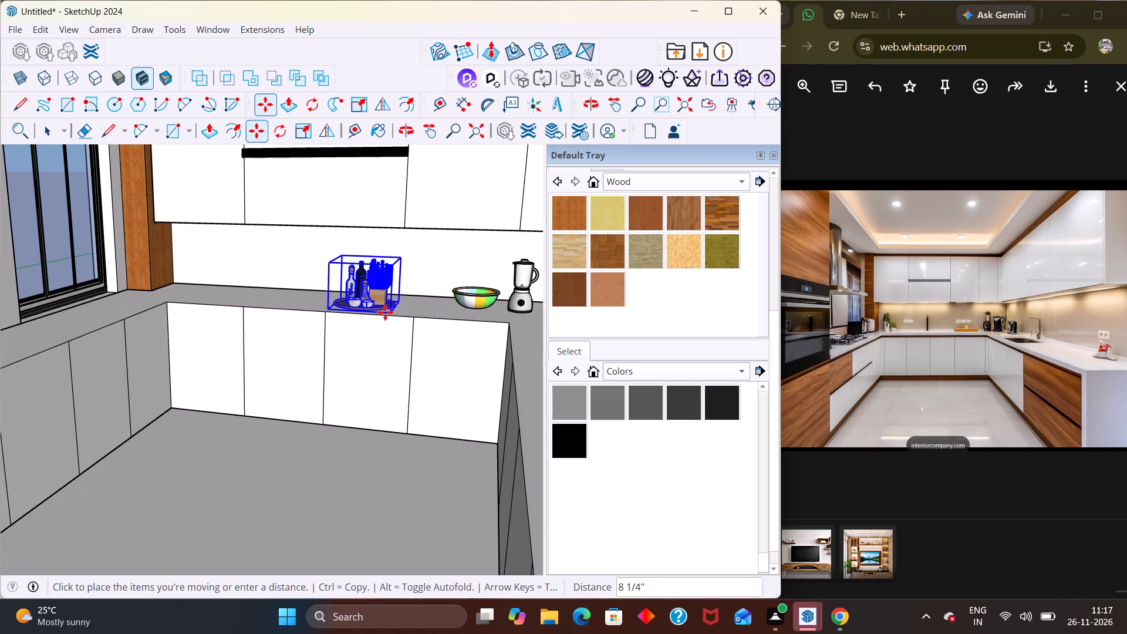
scroll(384, 310, up, 13)
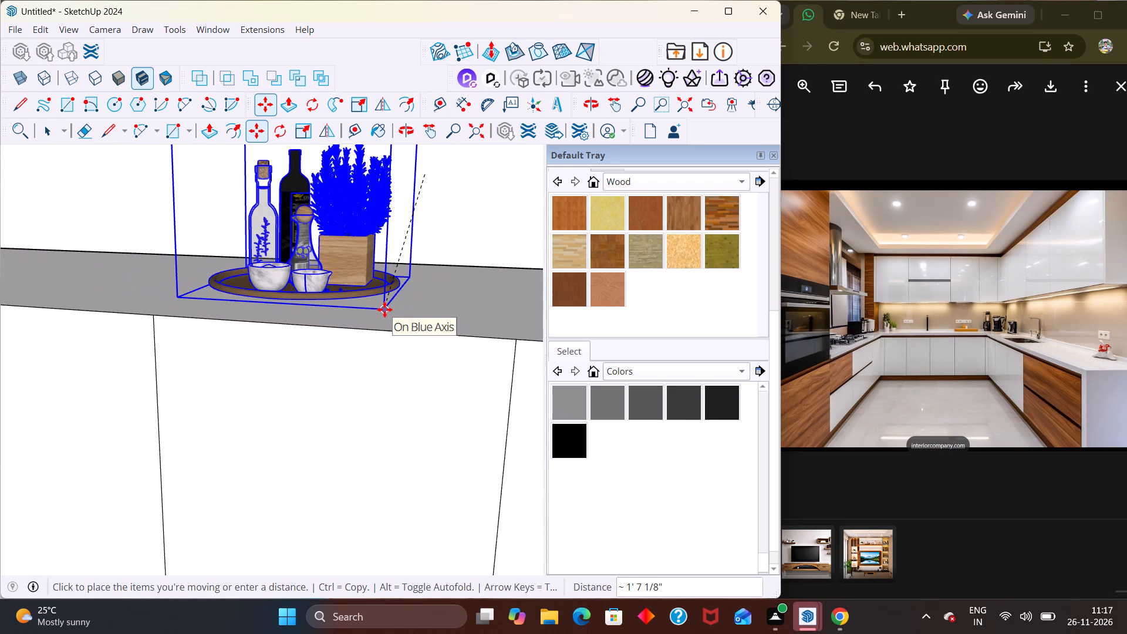
click(384, 309)
scroll(396, 302, down, 17)
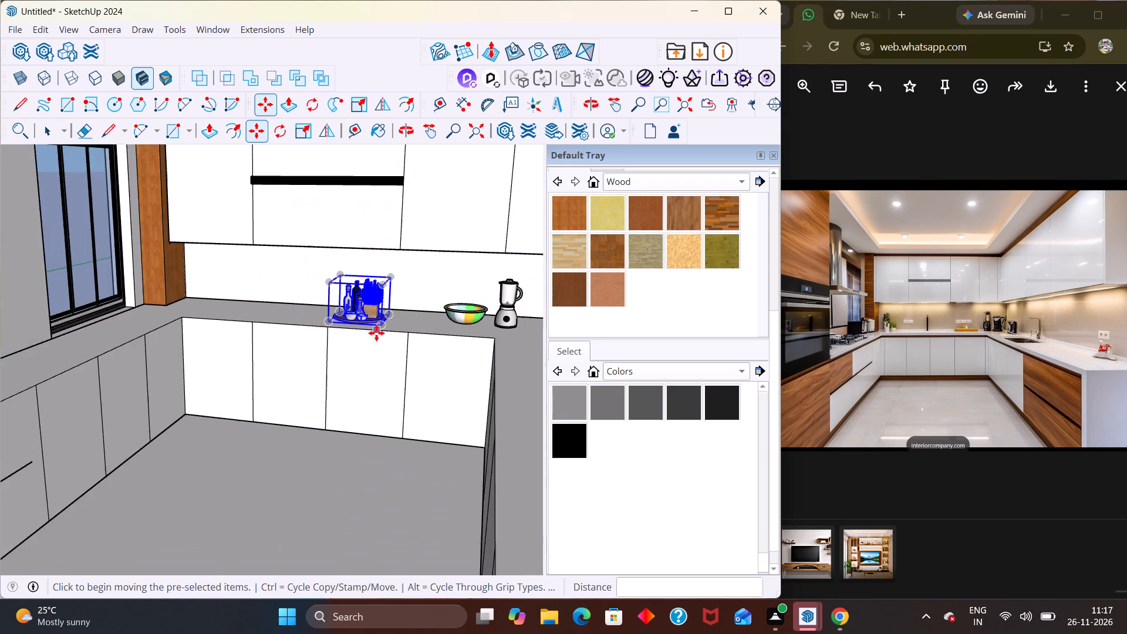
scroll(376, 333, down, 3)
scroll(376, 333, up, 1)
scroll(376, 333, down, 2)
key(space)
scroll(426, 274, down, 5)
click(424, 197)
Move the tray set about 1' 5" along the back countertop so it sits close beside the multicoloured bowl.
scroll(377, 299, up, 4)
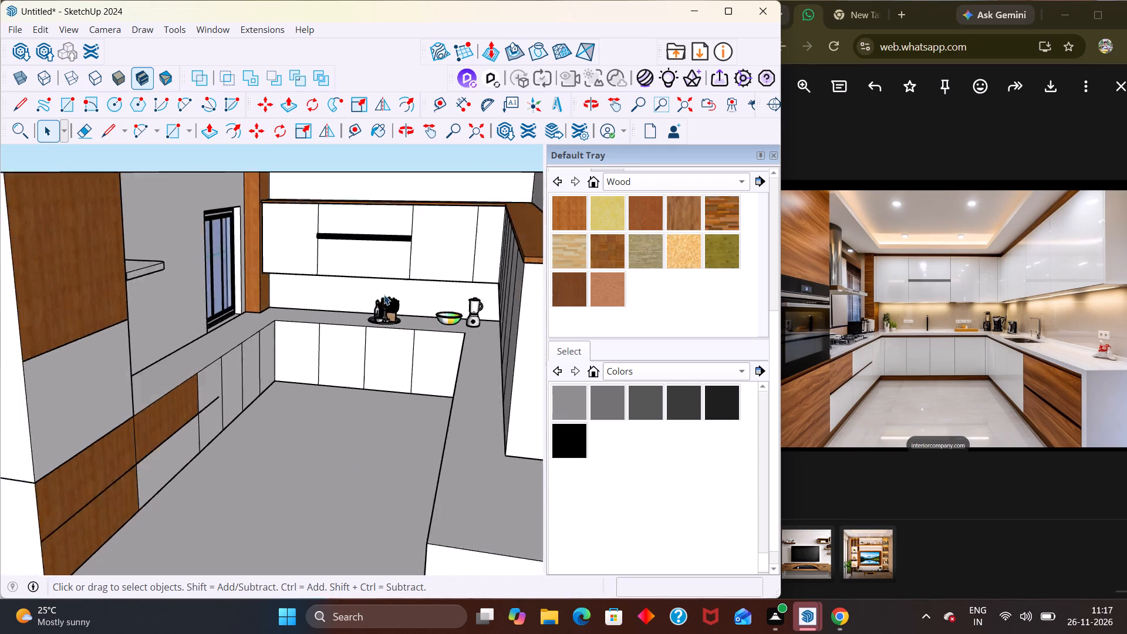
scroll(384, 295, up, 8)
middle_drag(414, 333, 323, 460)
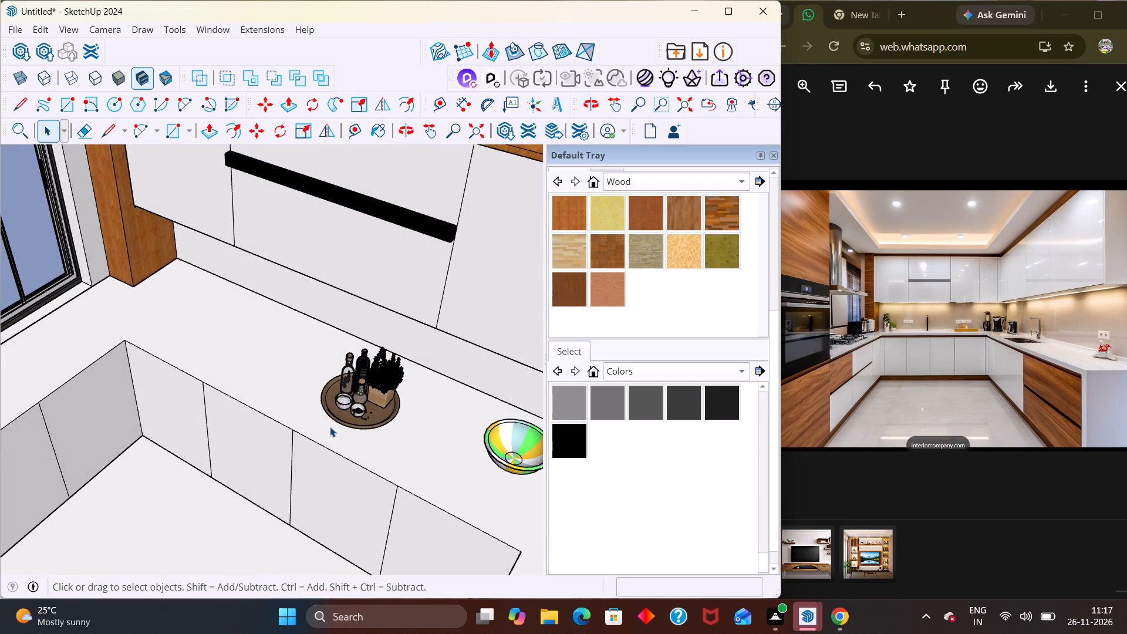
click(372, 386)
click(372, 386)
key(m)
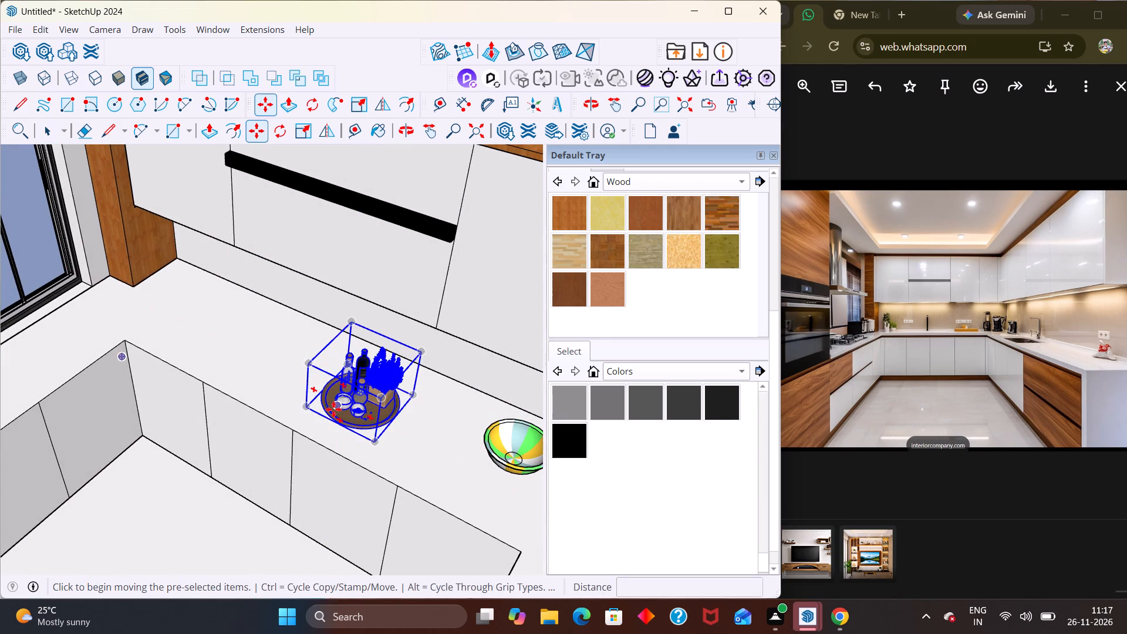
click(307, 406)
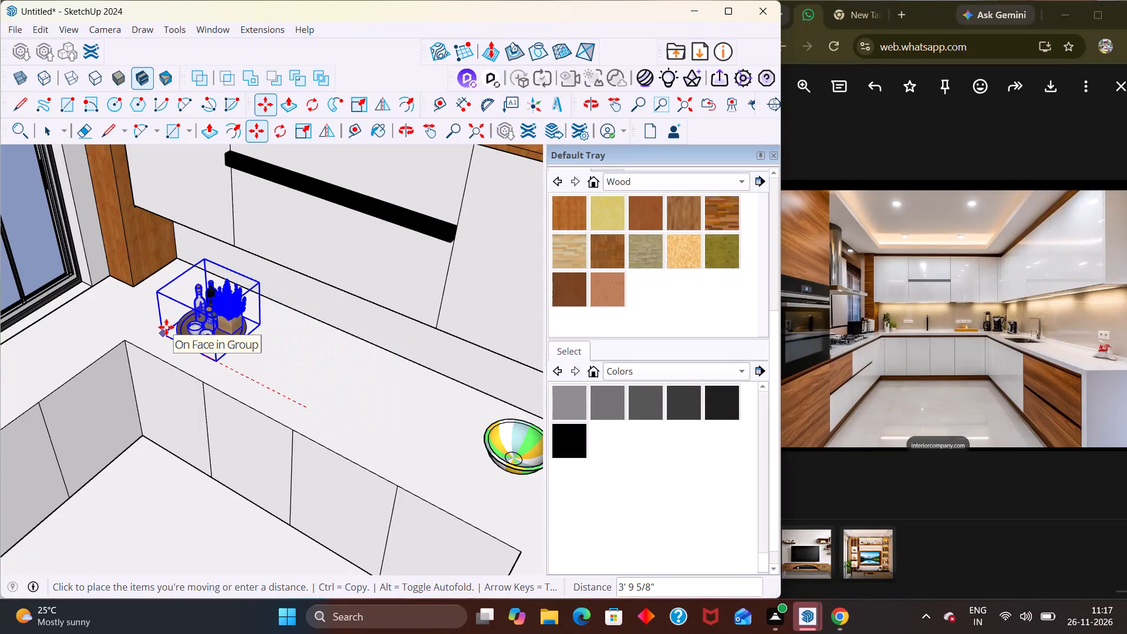
middle_drag(59, 342, 293, 274)
scroll(244, 306, down, 6)
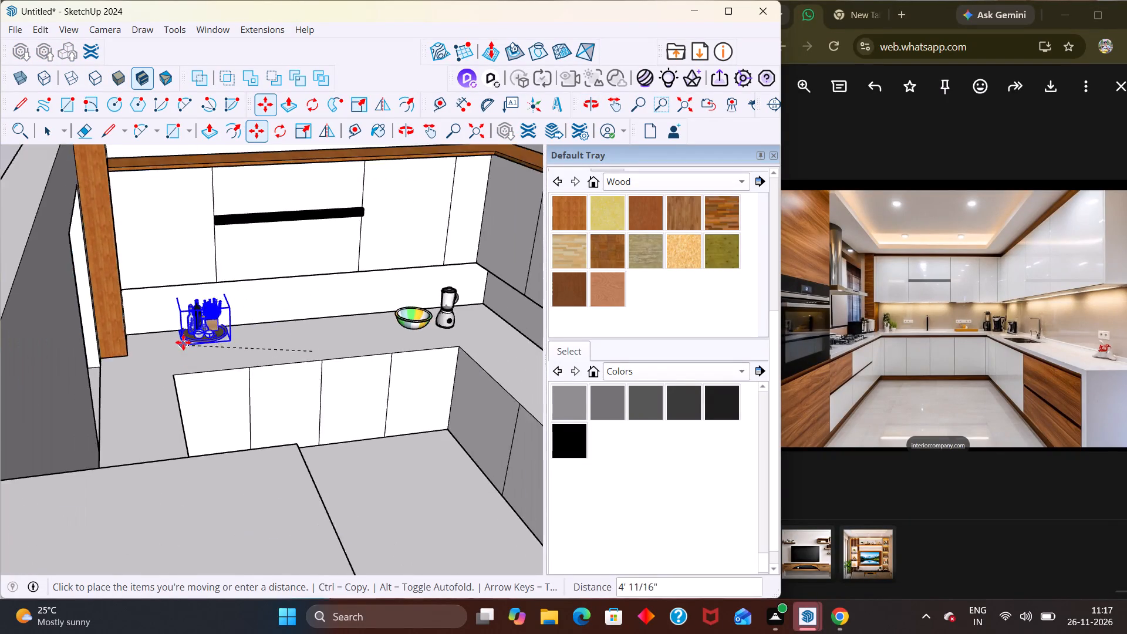
scroll(183, 342, down, 3)
middle_drag(214, 362, 0, 474)
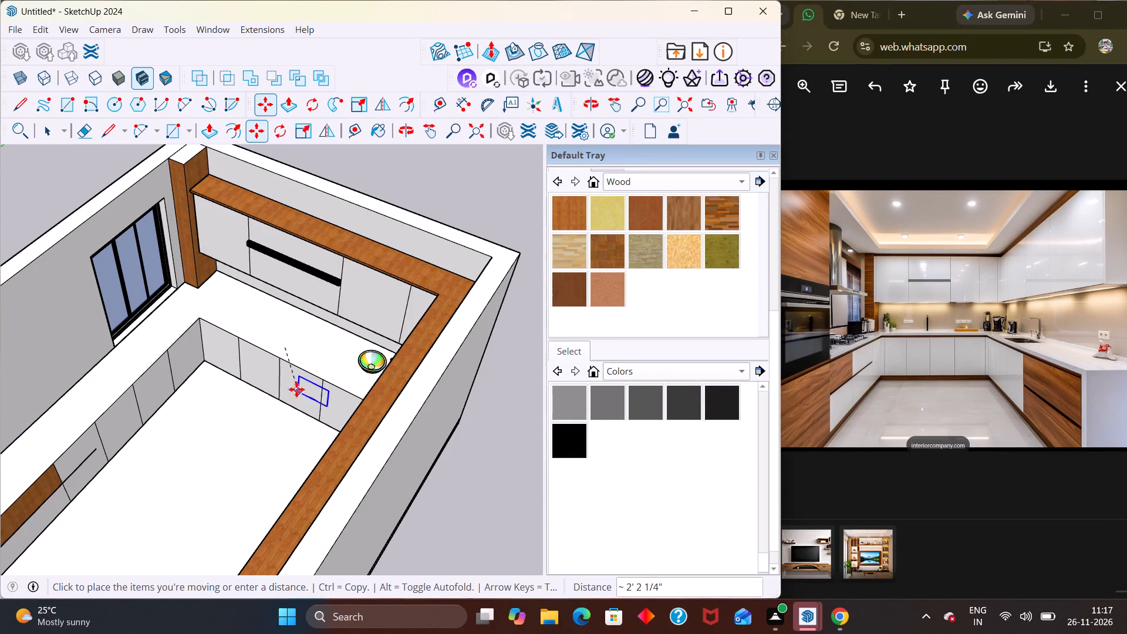
scroll(312, 346, up, 6)
middle_drag(328, 367, 406, 413)
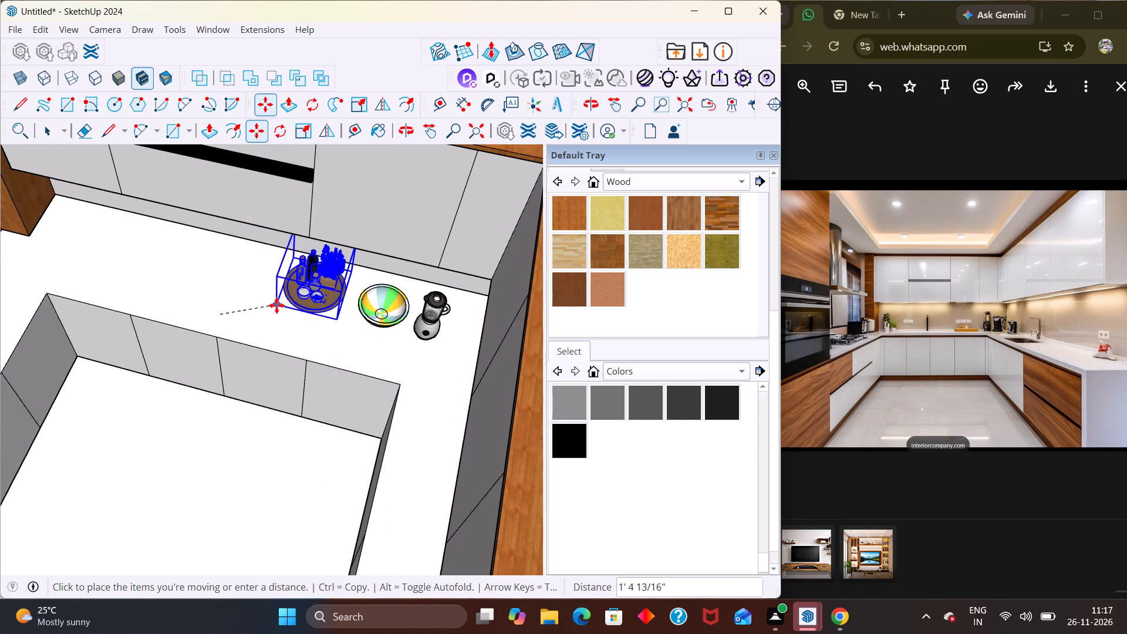
click(275, 311)
scroll(275, 316, down, 10)
key(space)
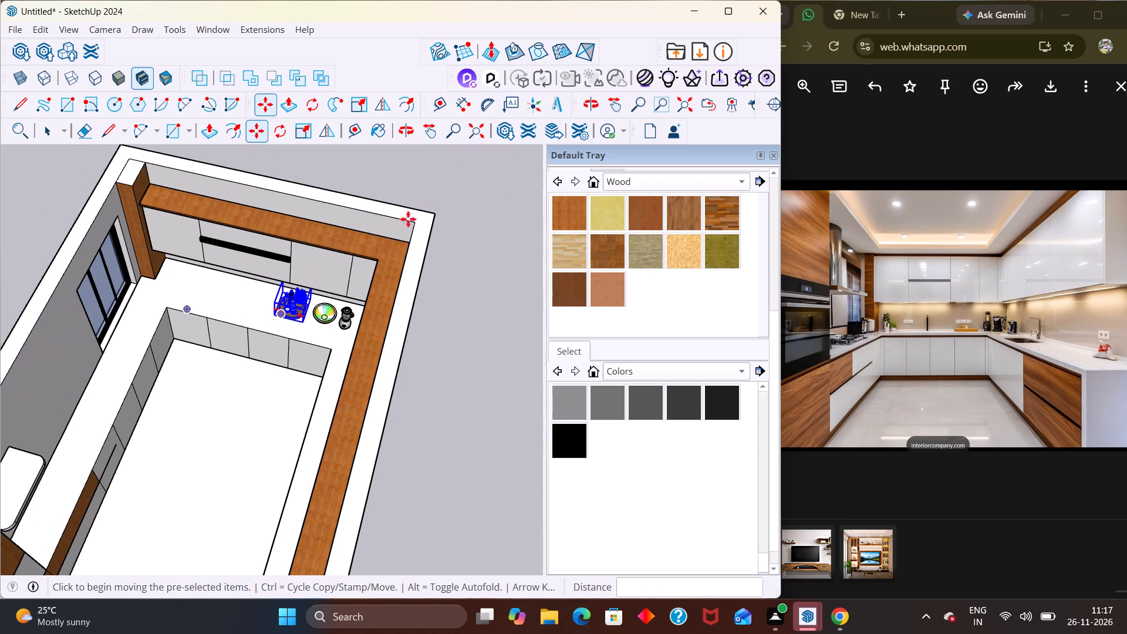
click(436, 195)
middle_drag(301, 318, 364, 309)
click(468, 339)
Shift the tray set about 3" towards the front edge of the back countertop, away from the wall.
scroll(268, 317, up, 5)
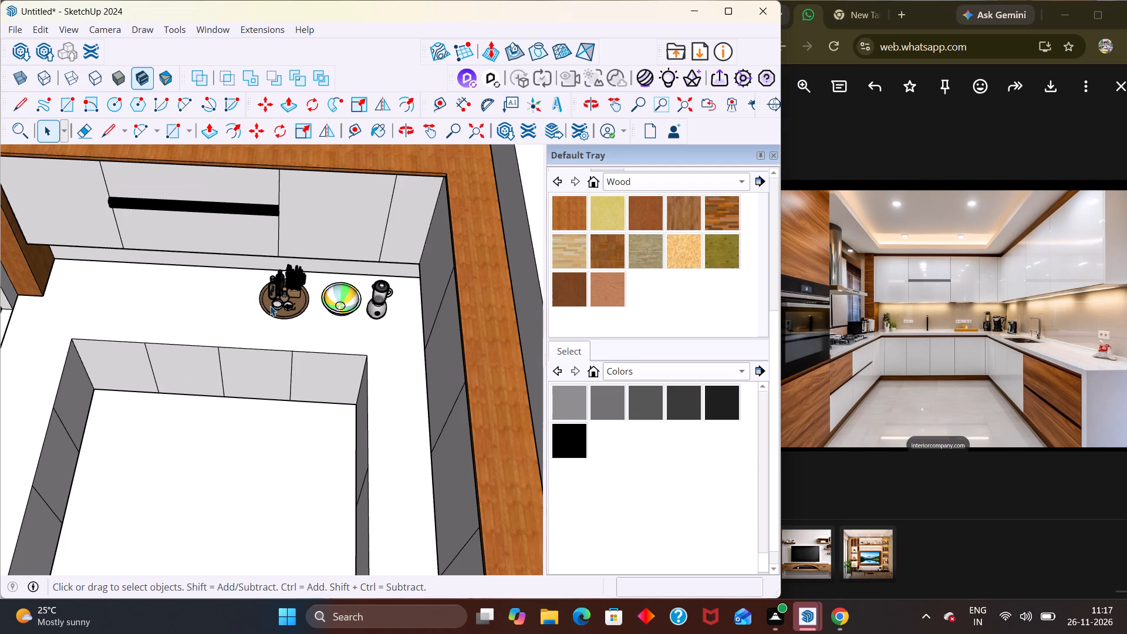
scroll(329, 294, up, 1)
middle_drag(323, 298, 349, 382)
middle_drag(305, 328, 298, 245)
scroll(296, 261, up, 3)
middle_drag(299, 267, 323, 412)
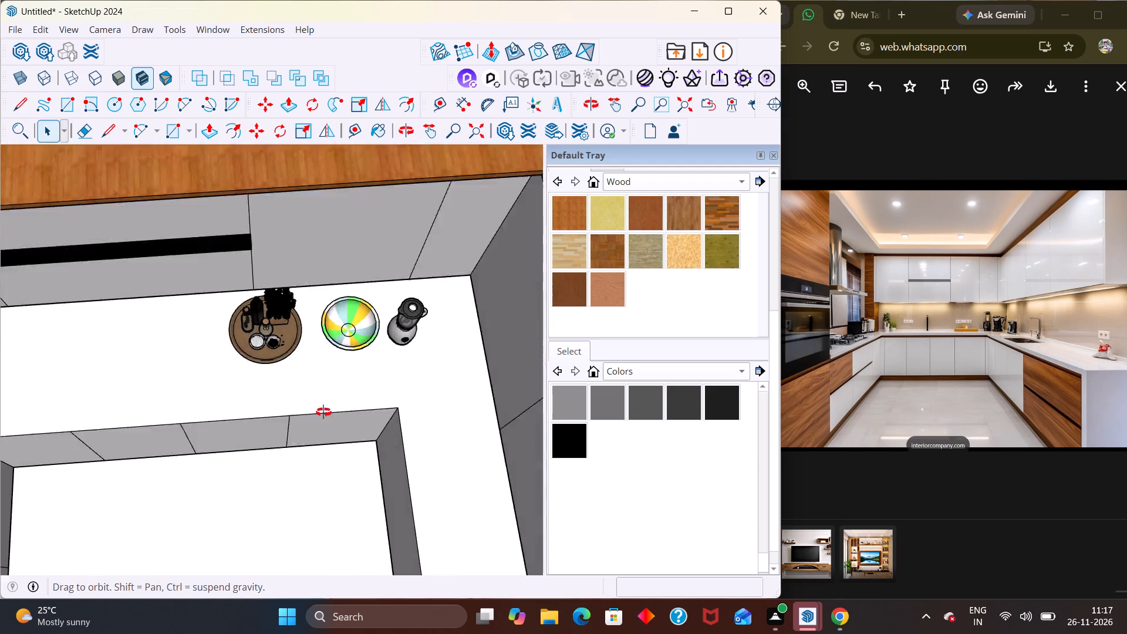
middle_drag(323, 412, 329, 441)
scroll(329, 441, up, 4)
middle_drag(289, 355, 333, 215)
scroll(333, 215, up, 1)
click(176, 311)
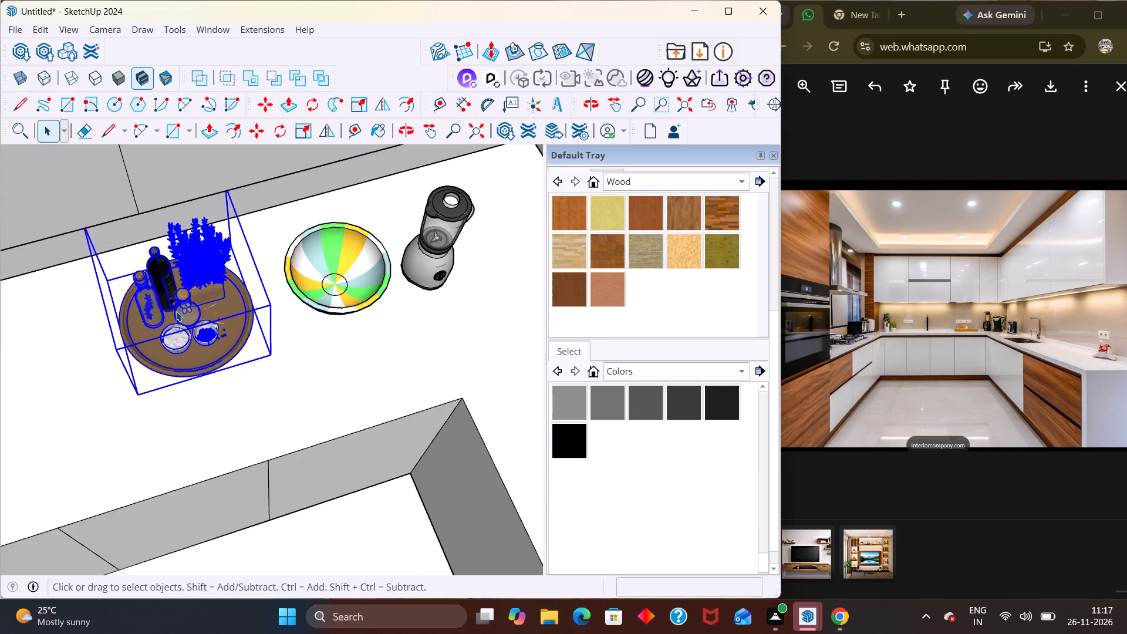
key(m)
click(268, 356)
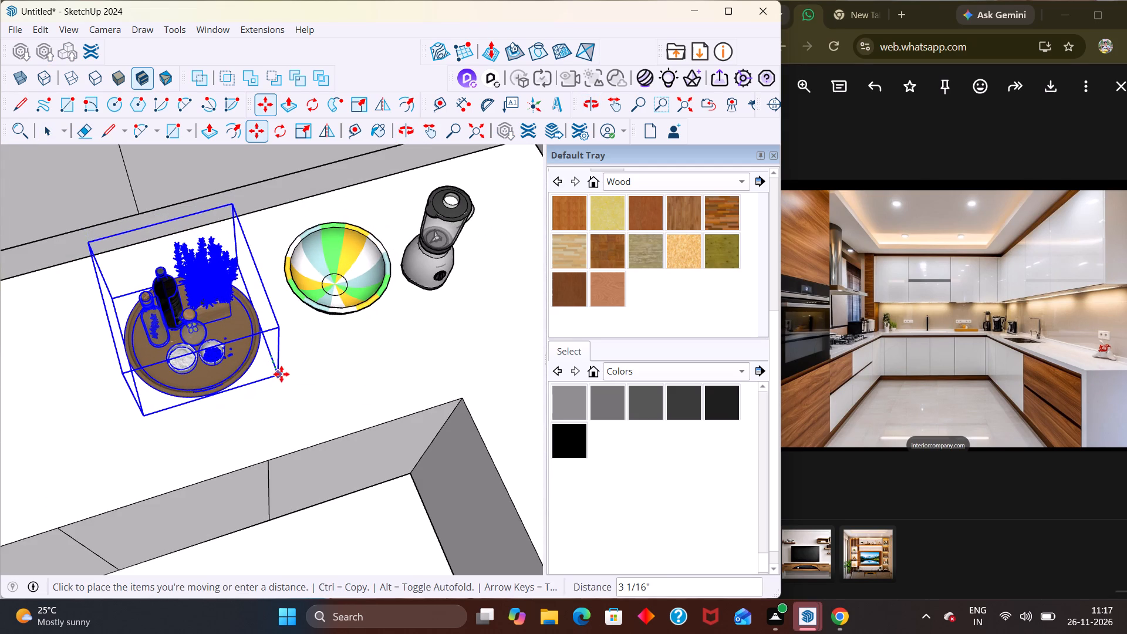
click(281, 374)
scroll(274, 320, down, 19)
key(space)
scroll(309, 299, up, 1)
scroll(308, 299, down, 2)
click(477, 204)
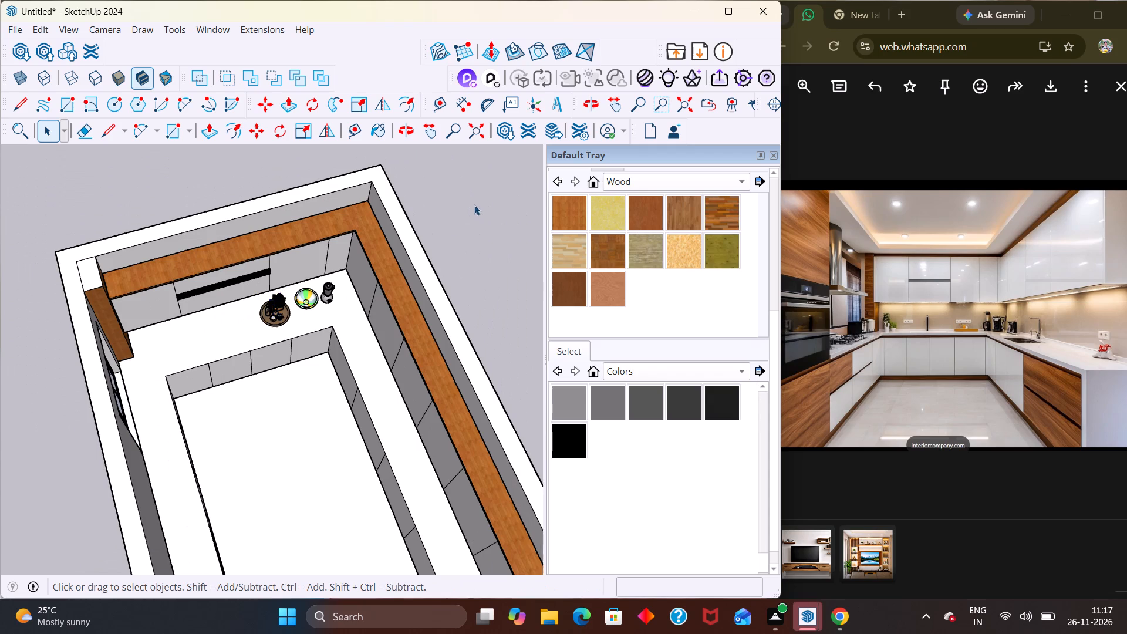
Examine the arrangement of the tray, bowl and blender on the back countertop.
middle_drag(254, 324, 176, 267)
scroll(176, 270, up, 4)
middle_drag(282, 394, 281, 285)
scroll(284, 298, down, 7)
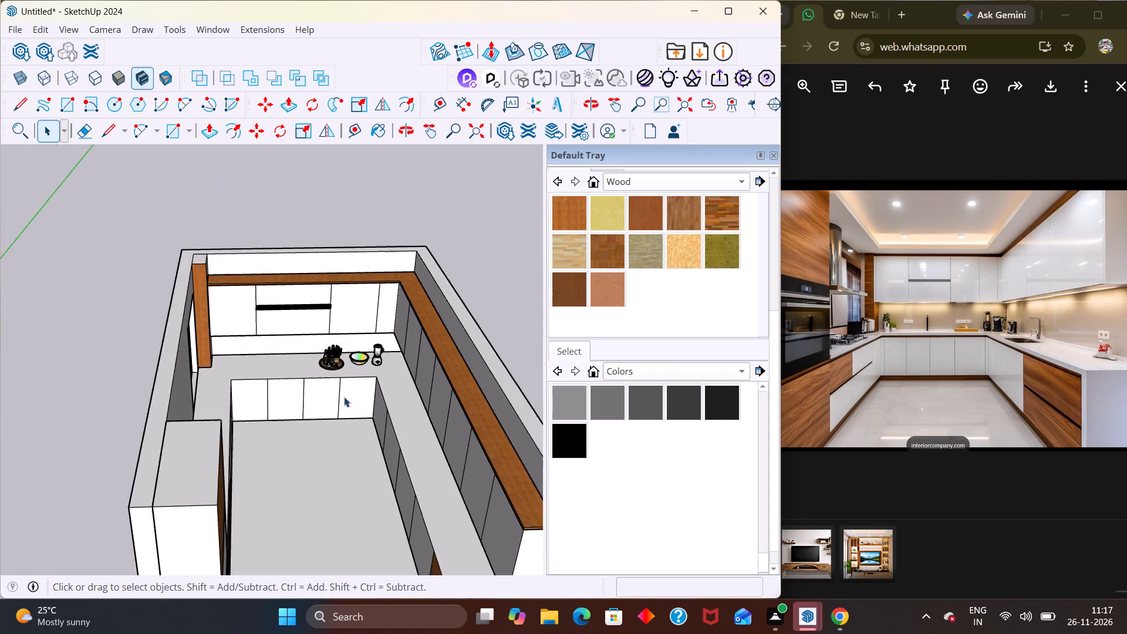
scroll(344, 397, down, 1)
middle_drag(360, 383, 350, 280)
scroll(350, 280, up, 11)
middle_drag(356, 365, 362, 443)
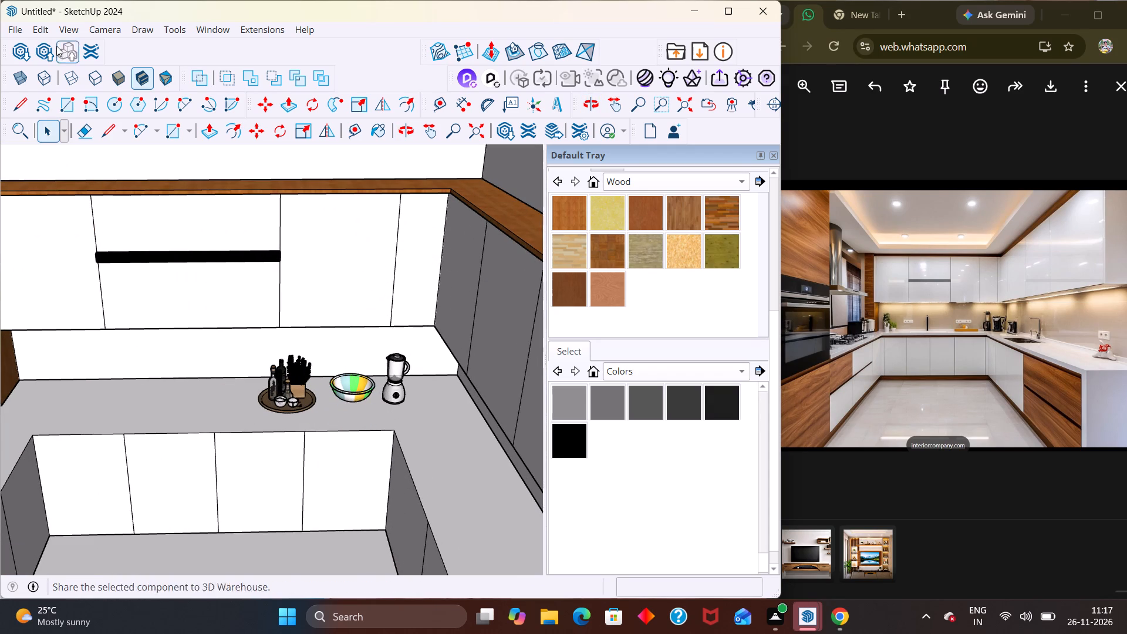
Download the Kitchen Pot model from the 3D Warehouse KITCHEN results directly into the model.
click(27, 50)
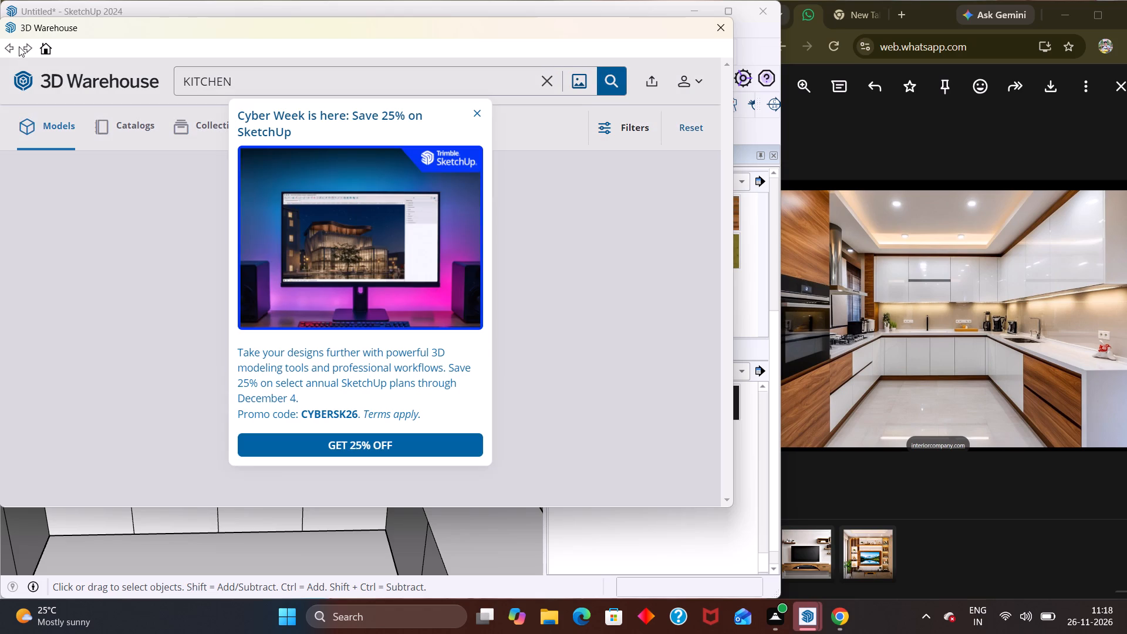
click(475, 116)
scroll(424, 289, down, 3)
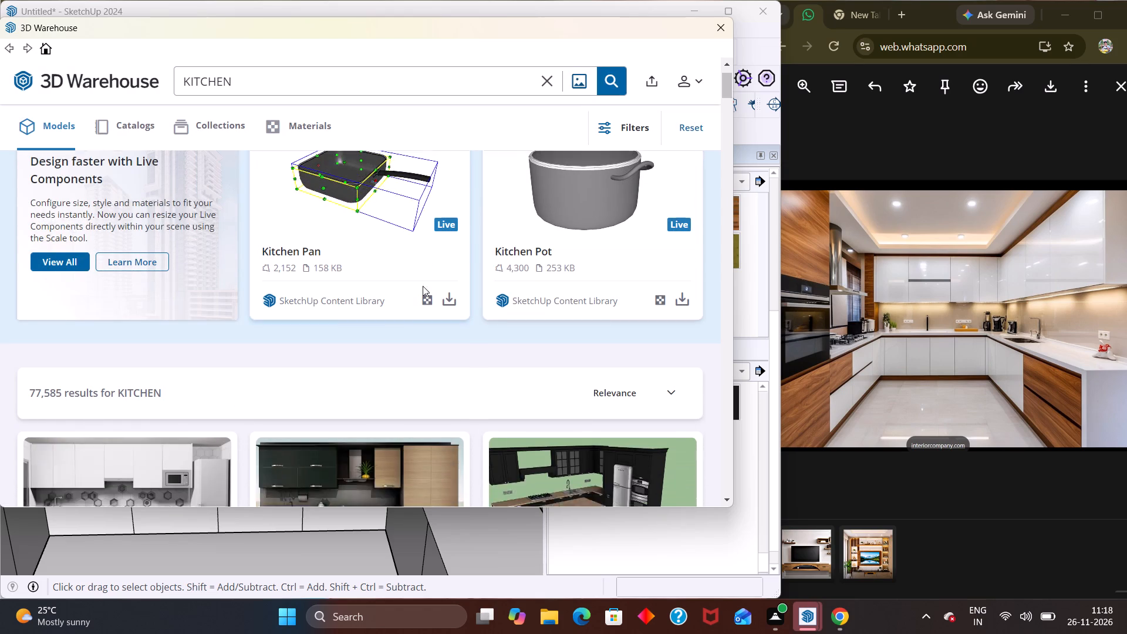
scroll(423, 286, down, 1)
scroll(420, 280, up, 1)
scroll(609, 299, up, 3)
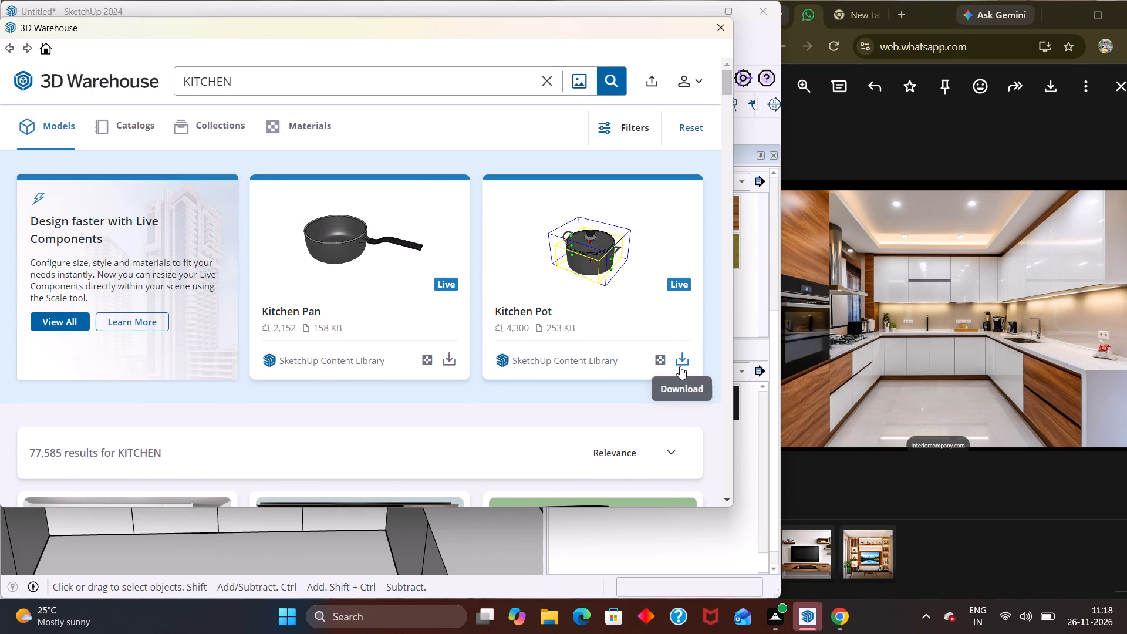
click(680, 366)
click(316, 286)
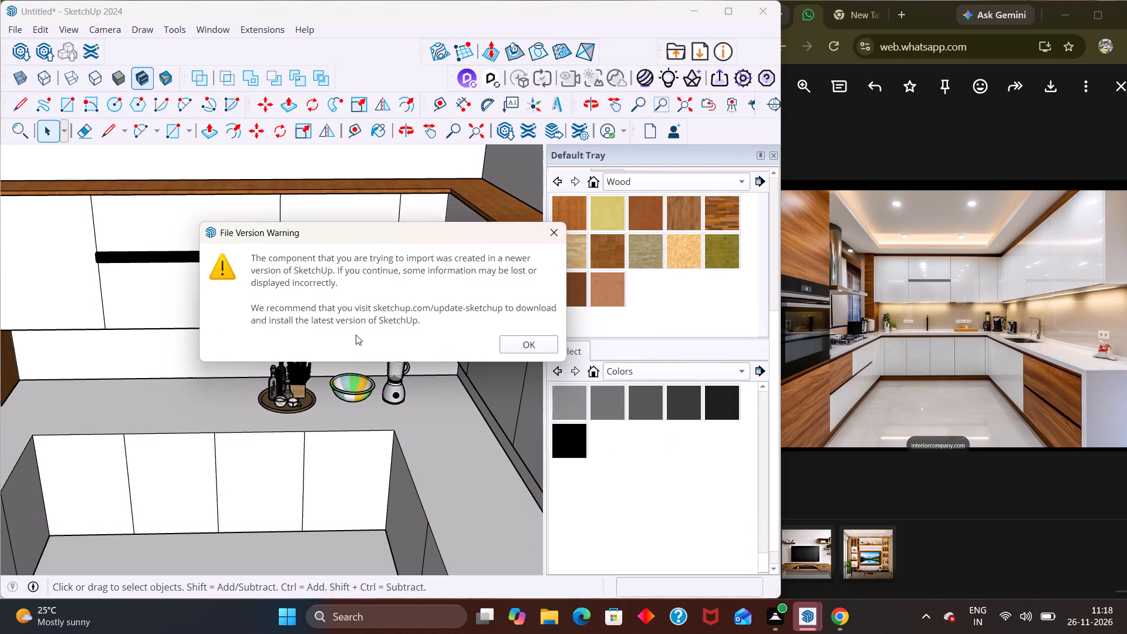
click(522, 340)
Place the kitchen pot on the side countertop in front of the window.
scroll(328, 295, down, 2)
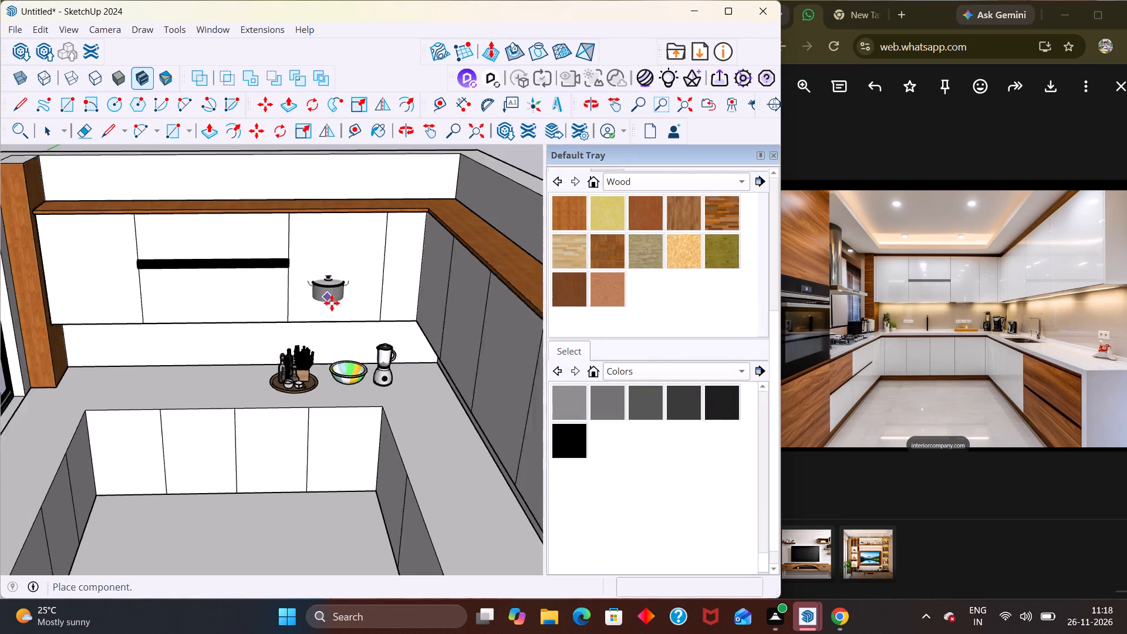
scroll(332, 303, down, 7)
scroll(143, 326, up, 4)
middle_drag(196, 394, 8, 438)
scroll(0, 447, up, 1)
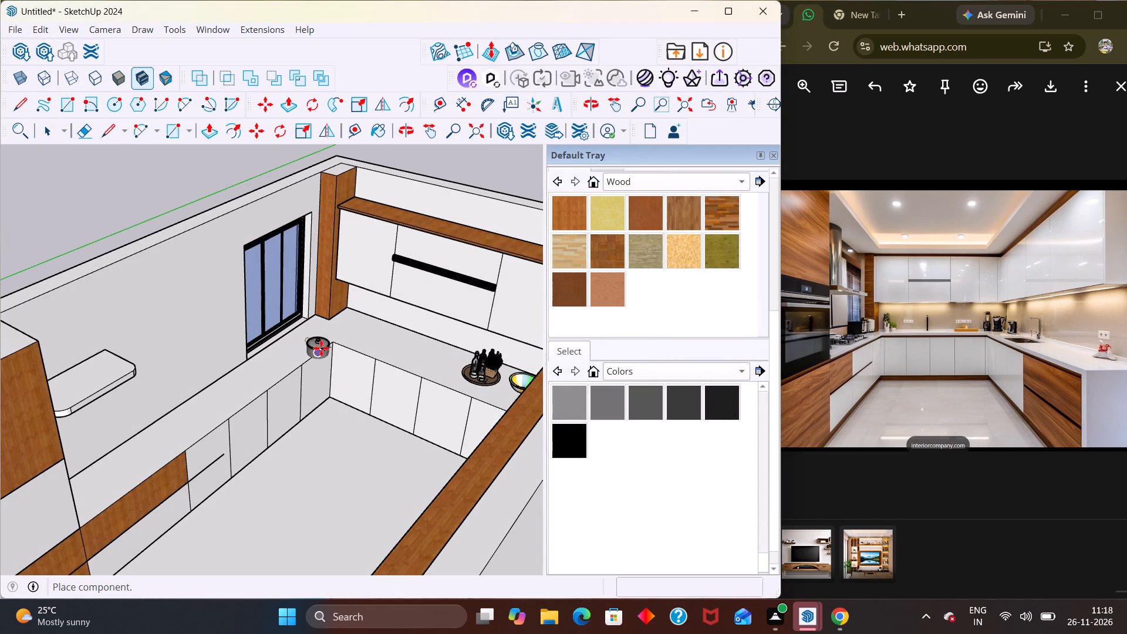
scroll(310, 326, up, 3)
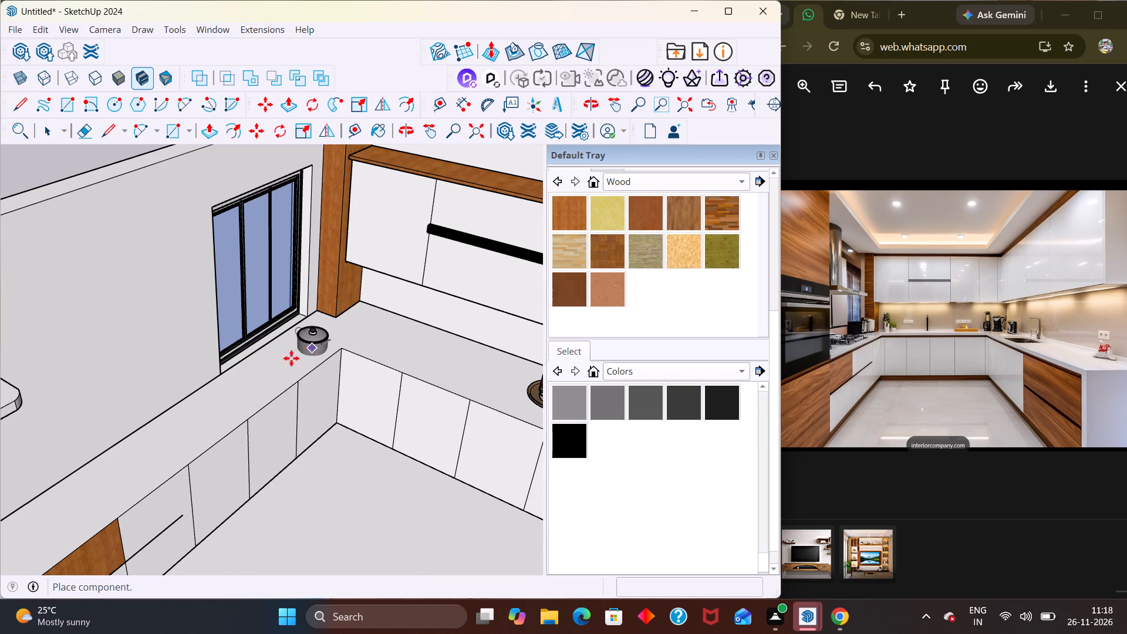
scroll(259, 376, up, 4)
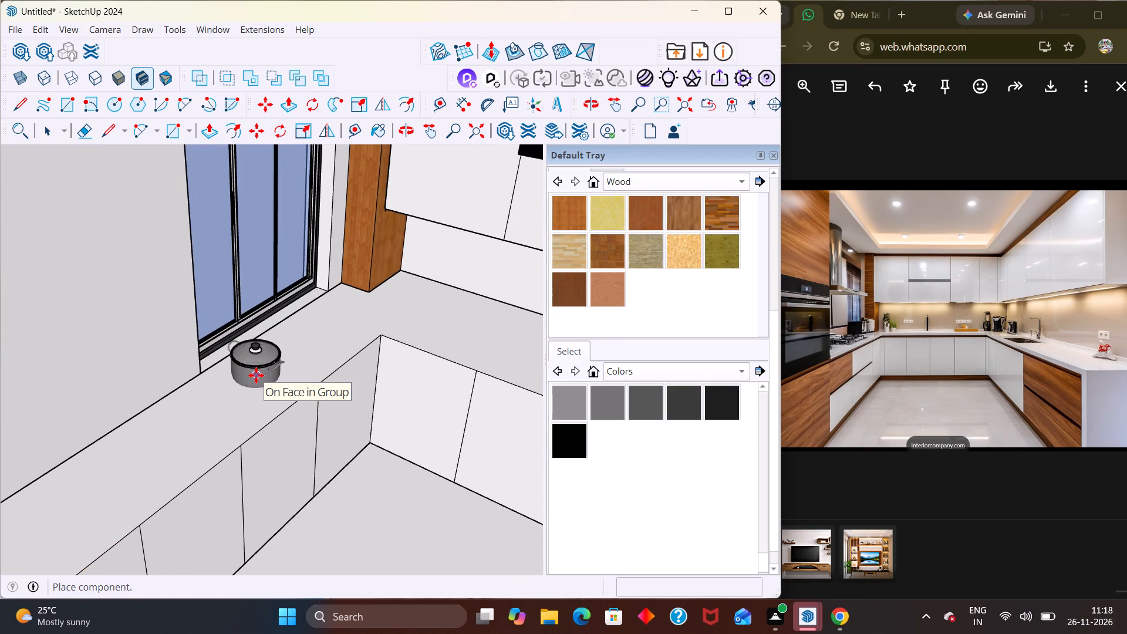
click(256, 373)
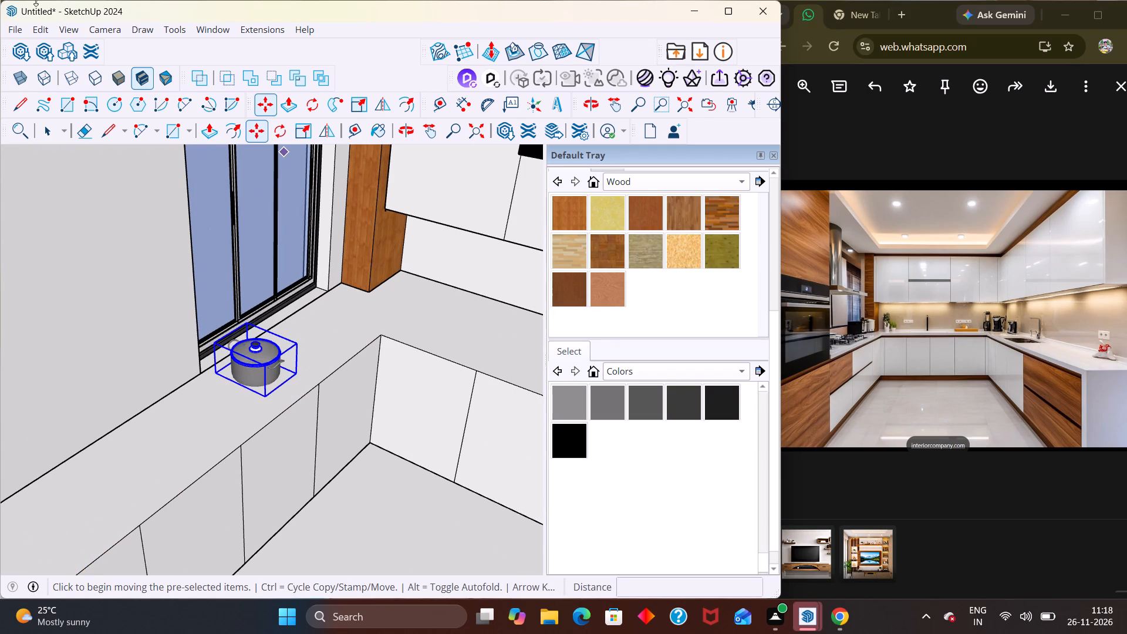
Download the Kitchen Pan model from the 3D Warehouse KITCHEN results directly into the model.
click(22, 47)
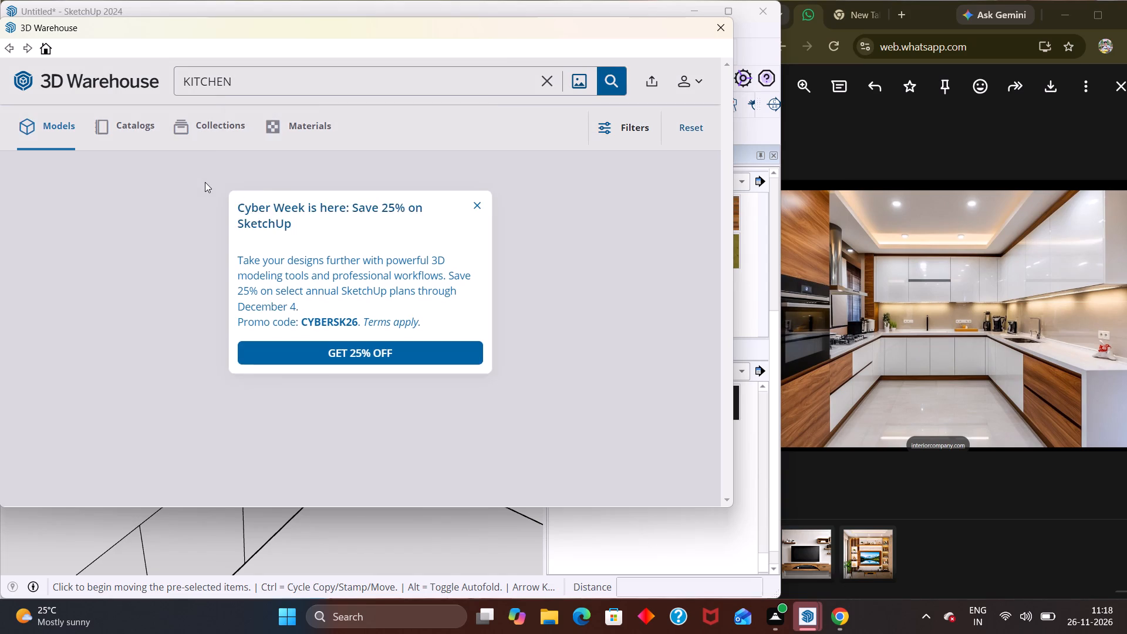
click(479, 117)
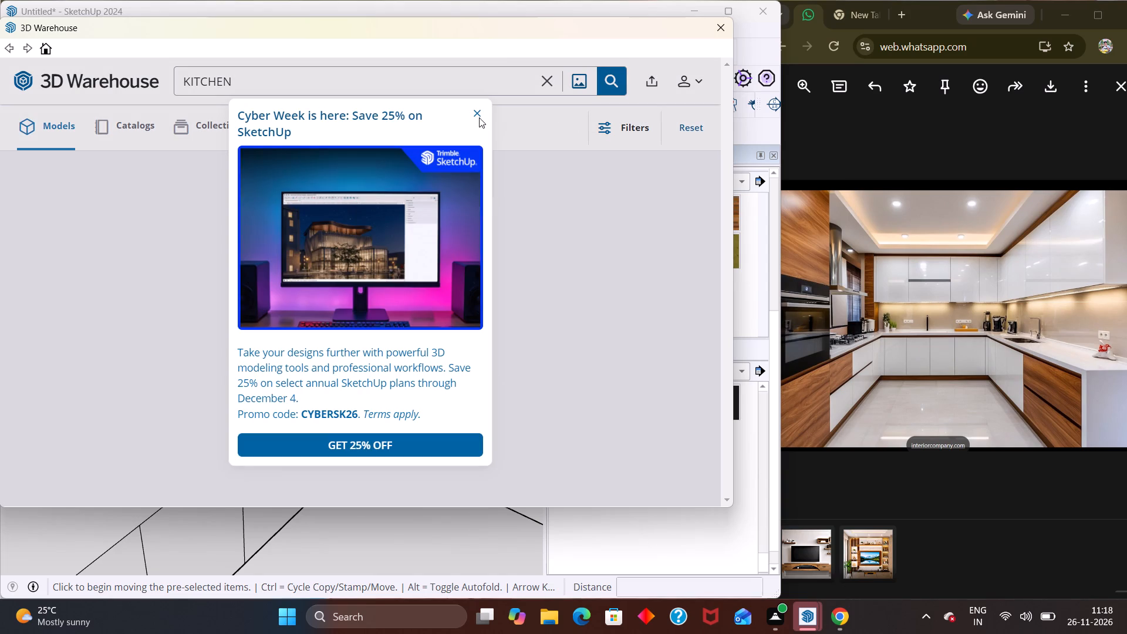
scroll(461, 261, down, 2)
scroll(431, 271, up, 3)
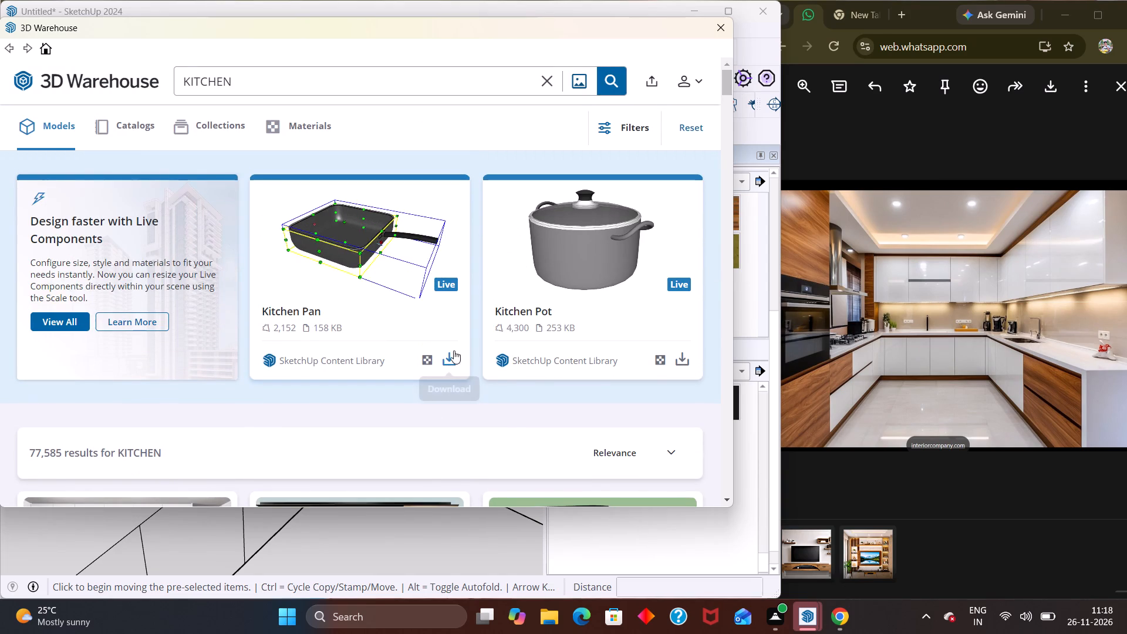
click(450, 351)
click(331, 283)
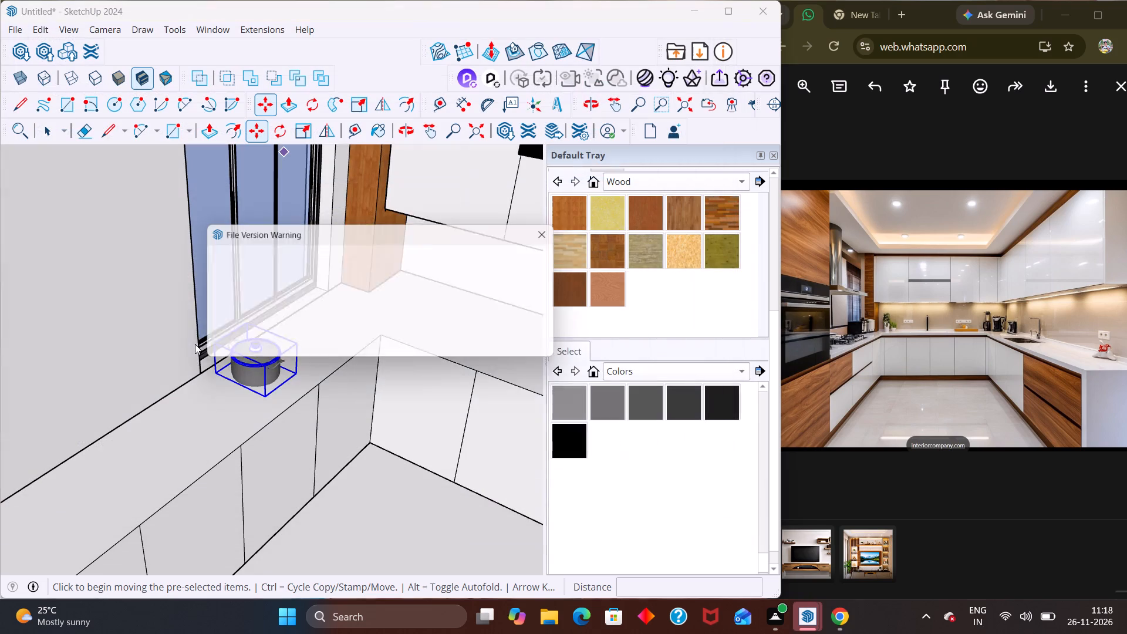
click(524, 355)
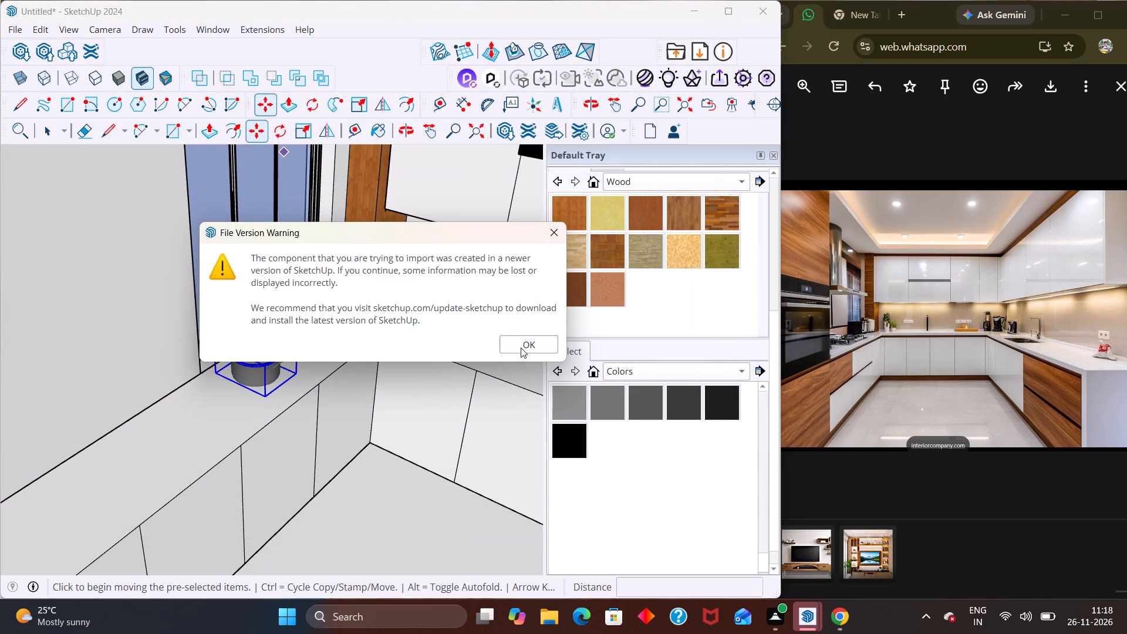
click(521, 342)
Place the kitchen pan beside the pot on the countertop under the window, on the wooden column's side.
scroll(325, 366, up, 2)
middle_drag(322, 350, 139, 431)
scroll(144, 414, up, 3)
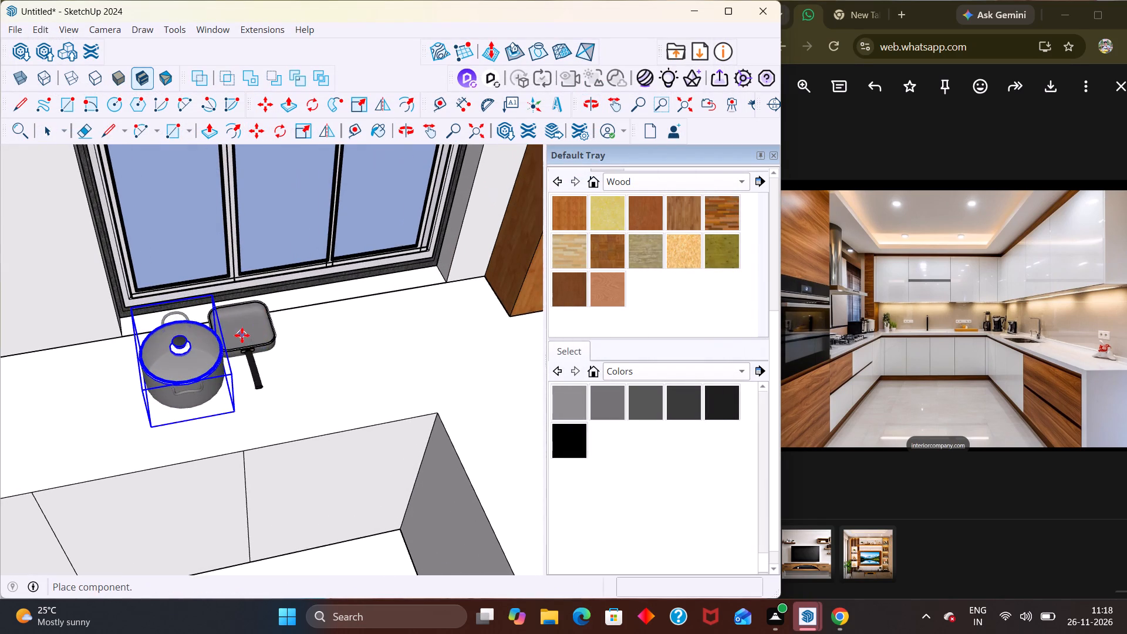
click(269, 349)
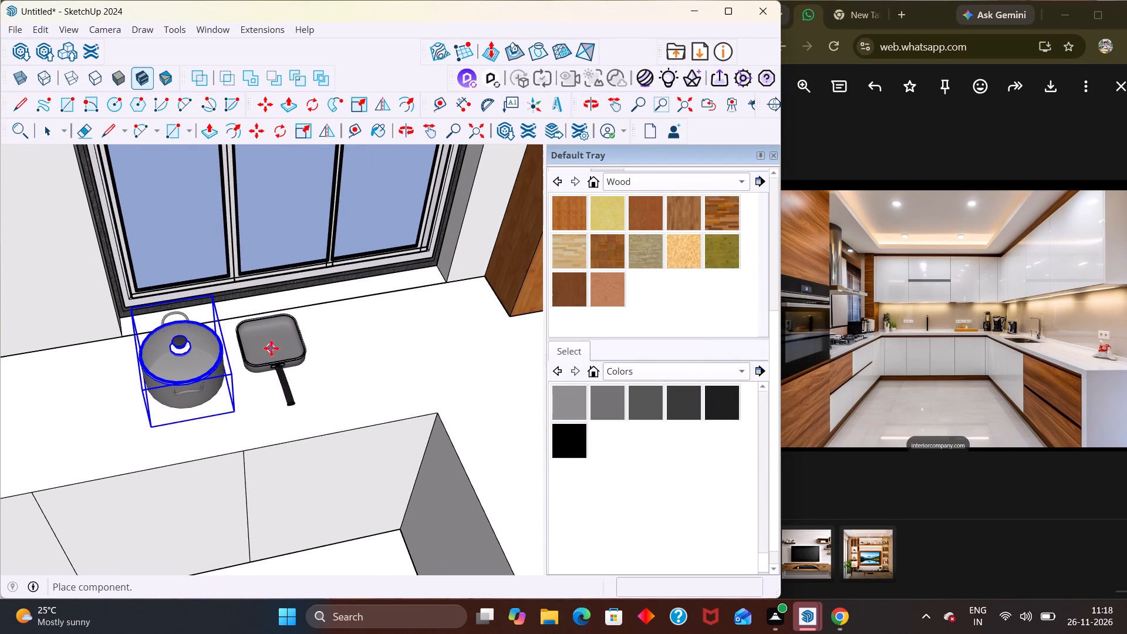
Move the kitchen pan slightly back towards the window.
scroll(308, 327, down, 5)
scroll(291, 309, up, 7)
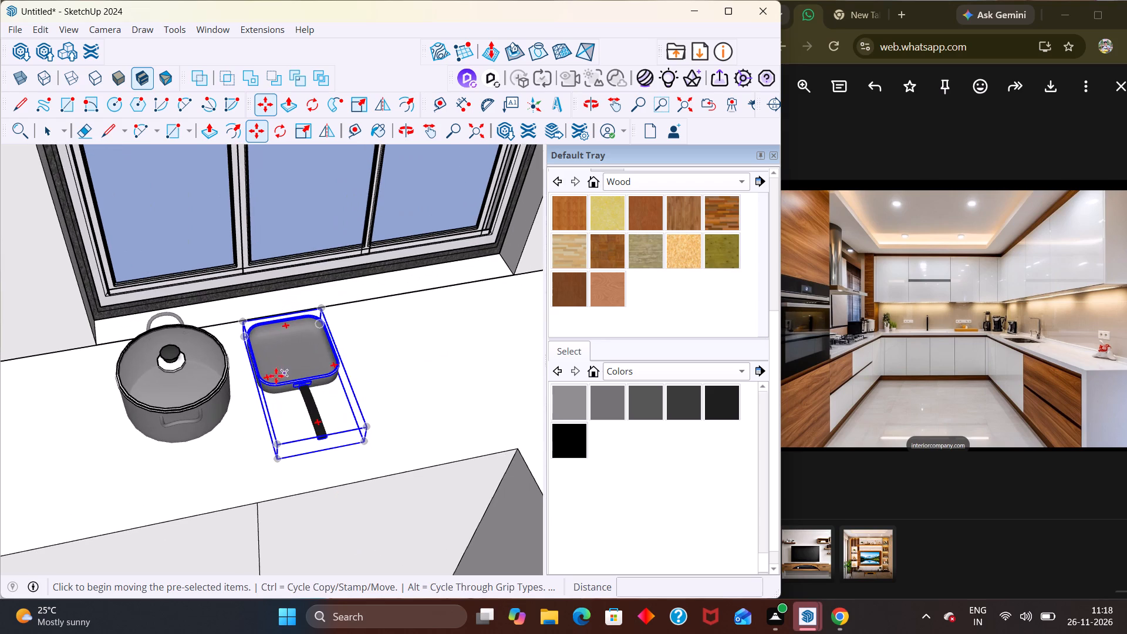
key(m)
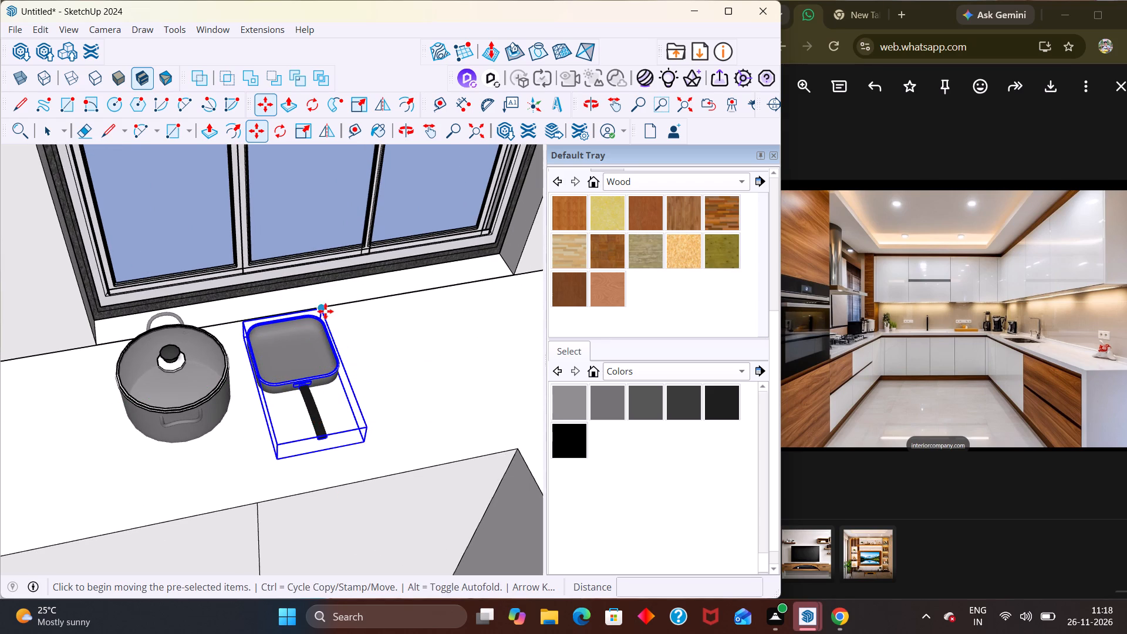
click(324, 309)
click(316, 289)
Move the kitchen pan about 3 inches away from the window, towards the countertop's front edge.
scroll(316, 289, down, 3)
middle_drag(318, 310, 341, 462)
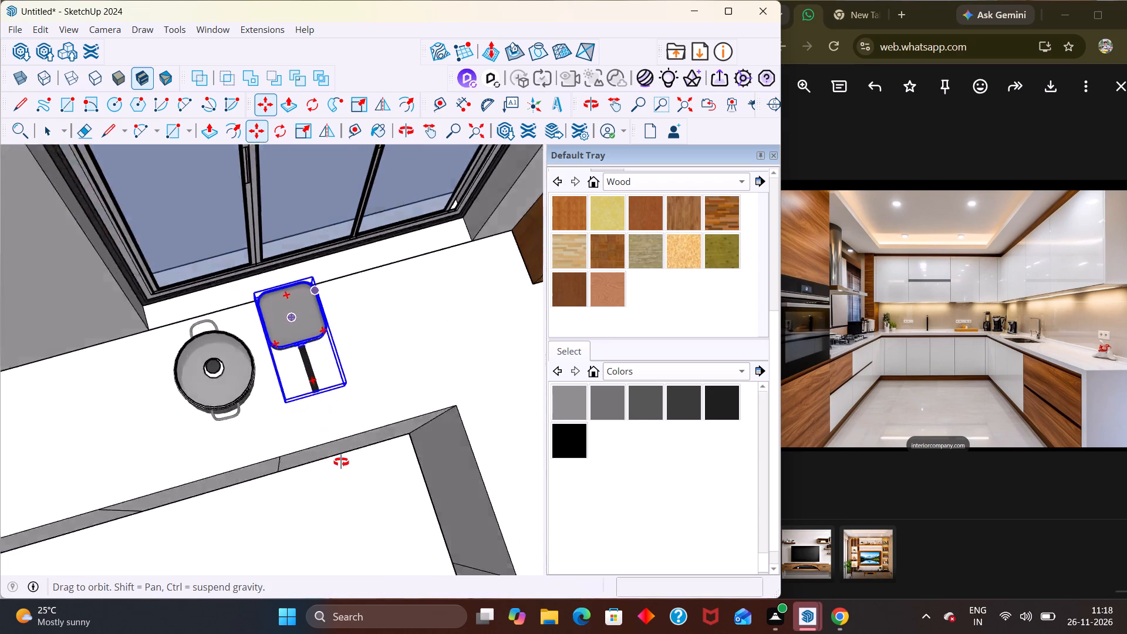
middle_drag(341, 462, 342, 468)
scroll(330, 385, up, 2)
click(347, 384)
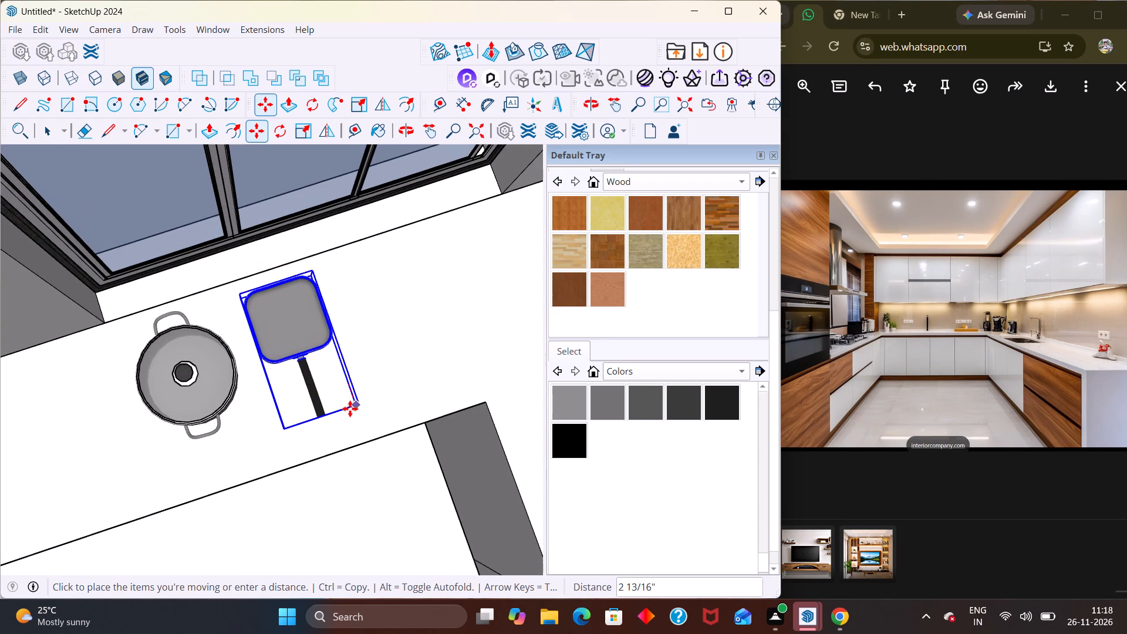
click(350, 403)
scroll(390, 338, down, 2)
scroll(390, 338, up, 1)
scroll(390, 338, down, 3)
key(space)
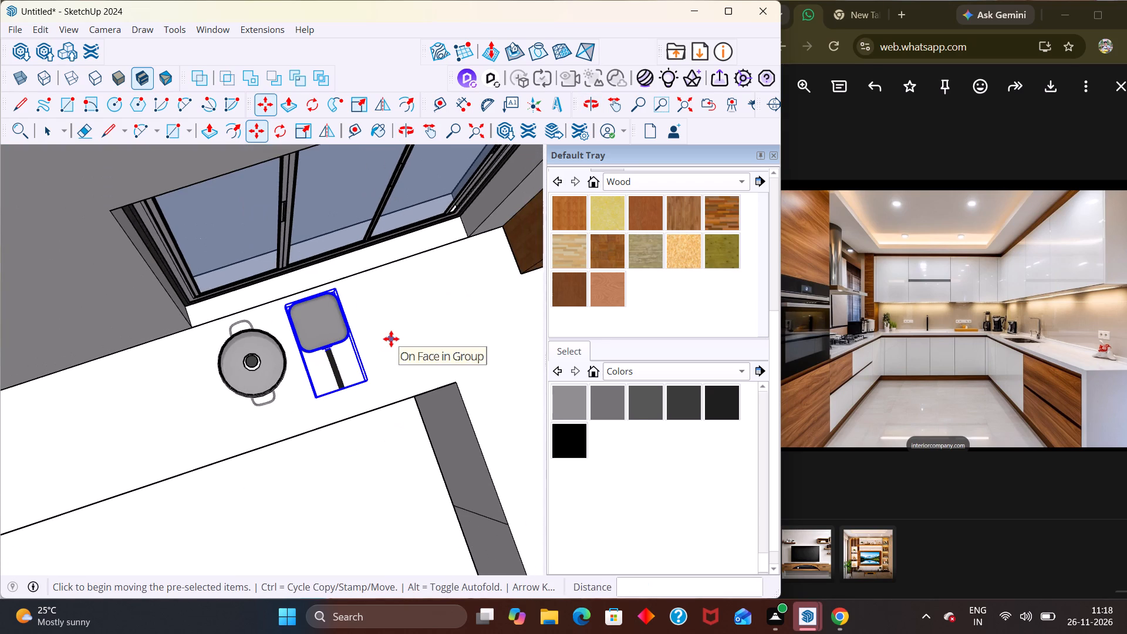
scroll(391, 339, down, 11)
click(332, 215)
scroll(374, 336, up, 6)
Move the kitchen pot slightly back on the countertop towards the window.
middle_drag(384, 344, 477, 279)
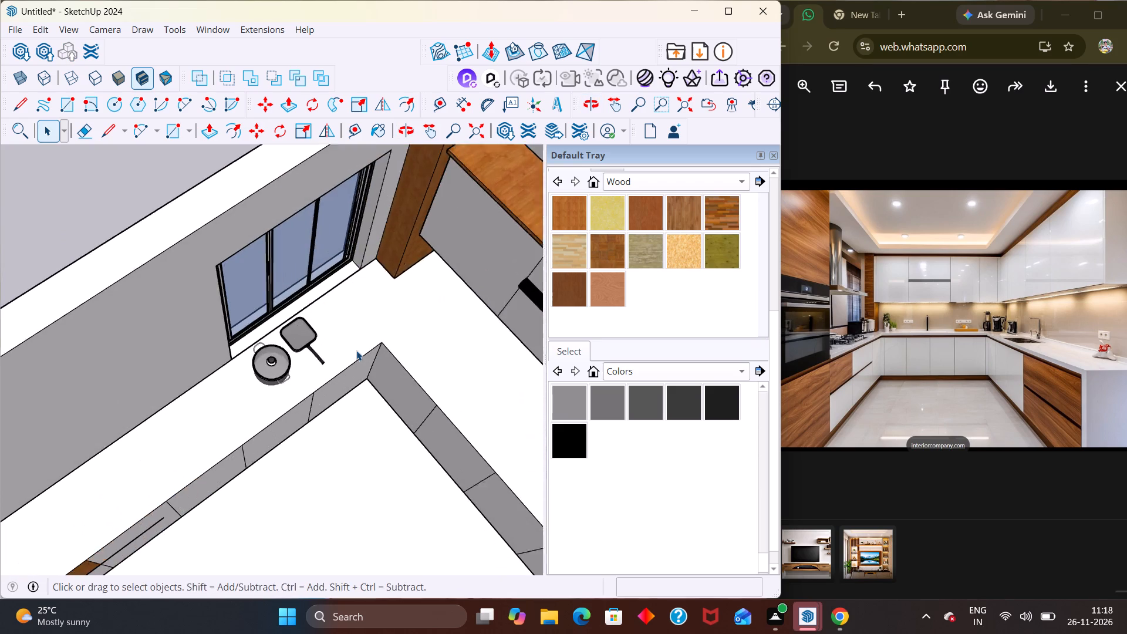
scroll(356, 350, up, 2)
middle_drag(262, 393, 281, 275)
scroll(281, 275, up, 3)
middle_drag(278, 392, 260, 284)
scroll(268, 356, up, 4)
middle_drag(245, 377, 249, 428)
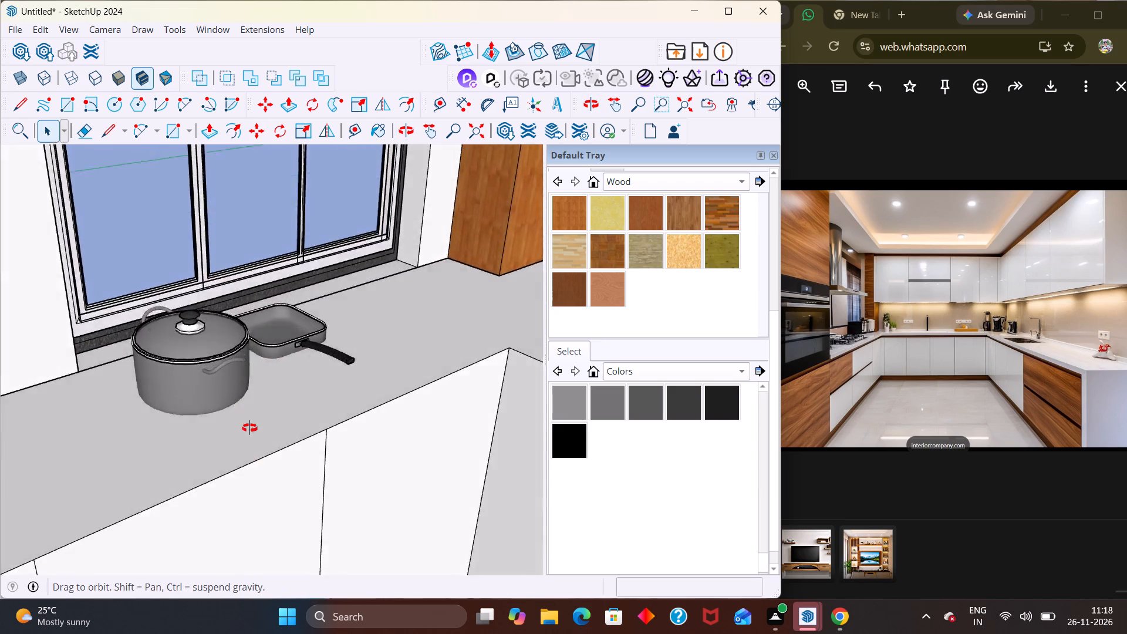
middle_drag(249, 428, 258, 523)
click(191, 434)
key(m)
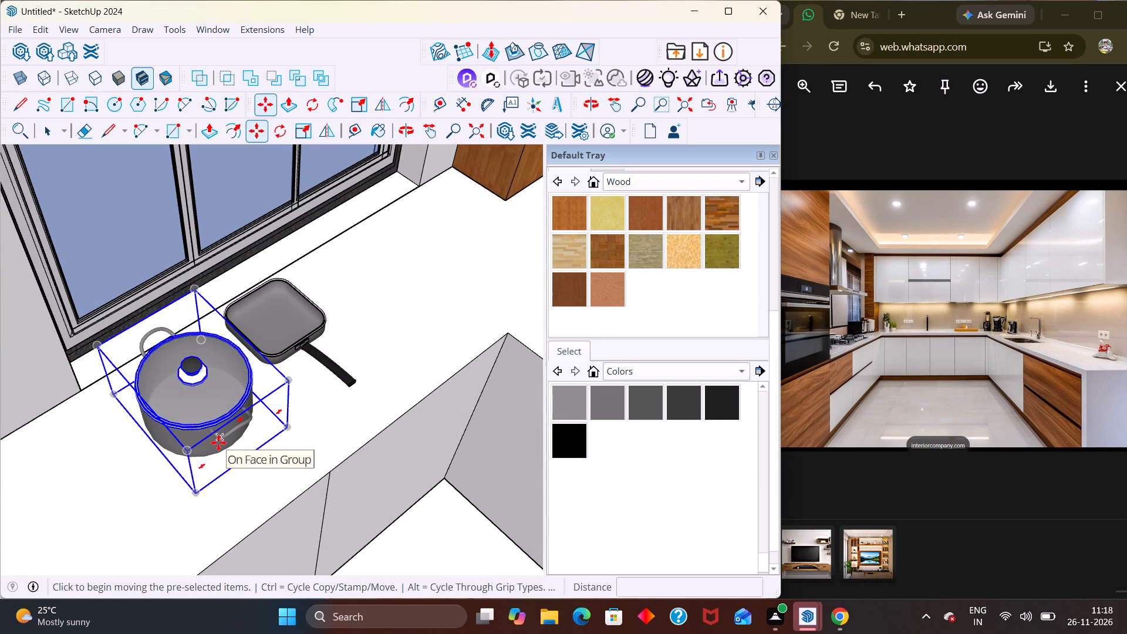
click(218, 443)
click(211, 426)
scroll(214, 425, down, 16)
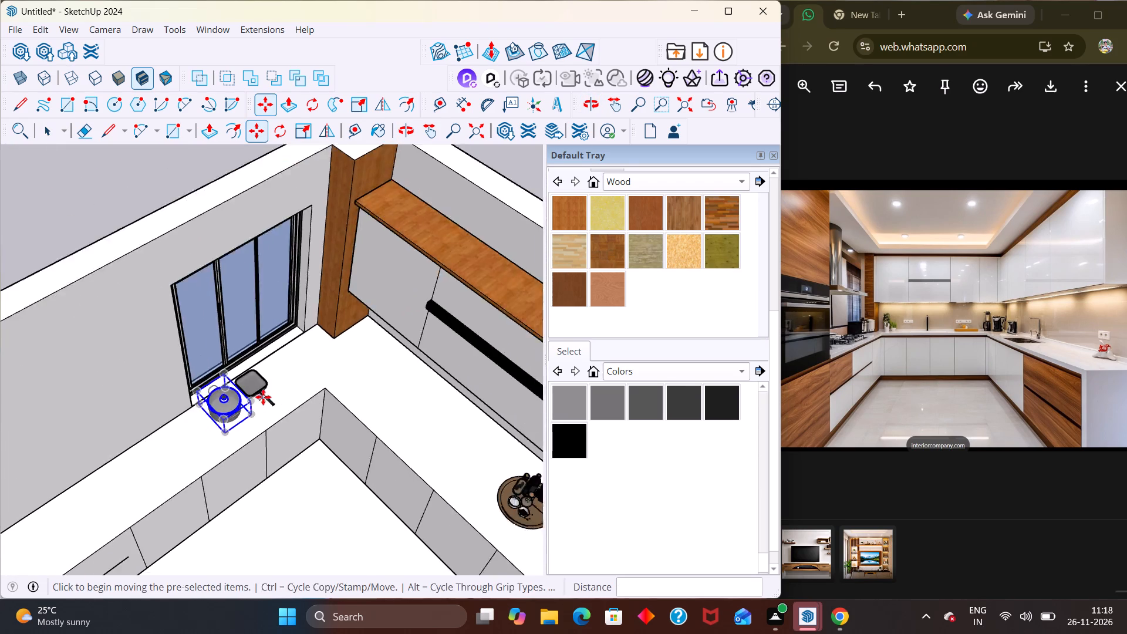
scroll(263, 397, down, 3)
key(space)
click(220, 240)
Examine the pot and pan placement up close, and review the whole kitchen with its countertop accessories from above.
scroll(200, 370, down, 1)
middle_drag(203, 374, 440, 408)
scroll(443, 411, up, 3)
scroll(167, 469, up, 4)
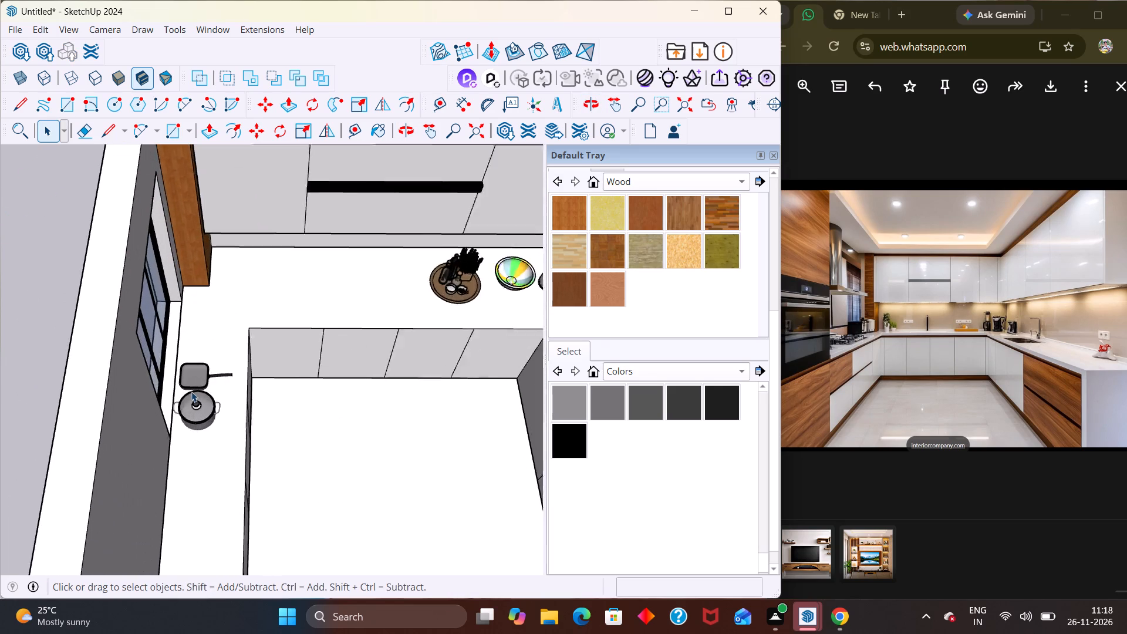
scroll(191, 392, up, 2)
middle_drag(205, 453, 180, 547)
scroll(180, 547, up, 1)
scroll(182, 415, up, 8)
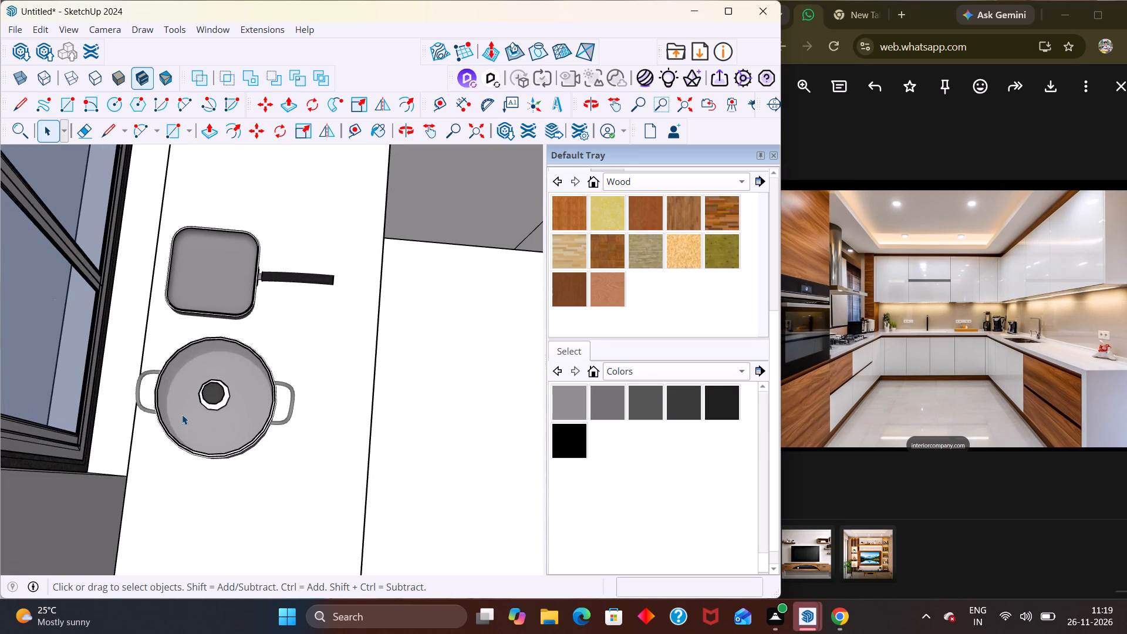
middle_drag(182, 414, 181, 452)
middle_drag(269, 404, 207, 535)
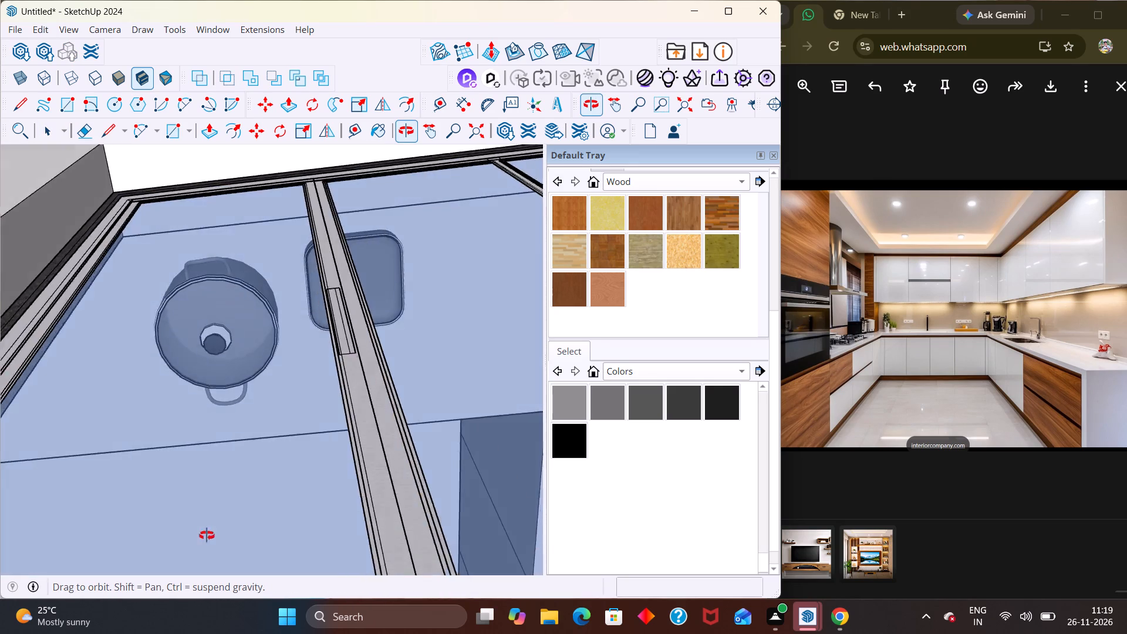
middle_drag(207, 535, 264, 132)
scroll(255, 225, down, 11)
scroll(342, 334, down, 5)
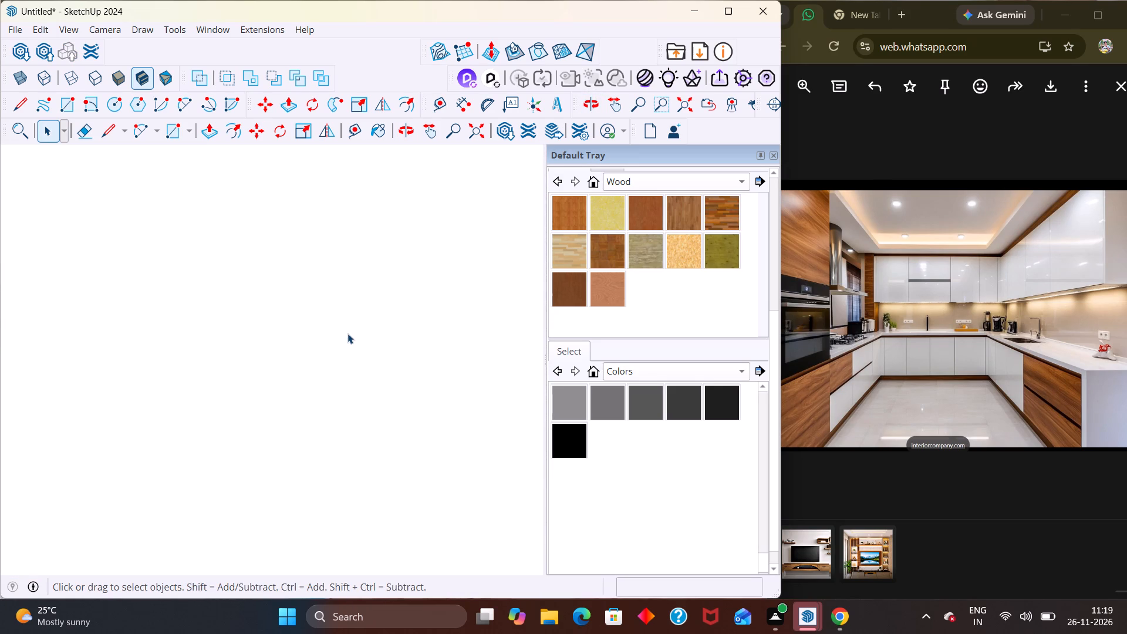
key(shift+z)
scroll(347, 337, down, 6)
middle_drag(245, 339, 492, 235)
scroll(509, 244, up, 3)
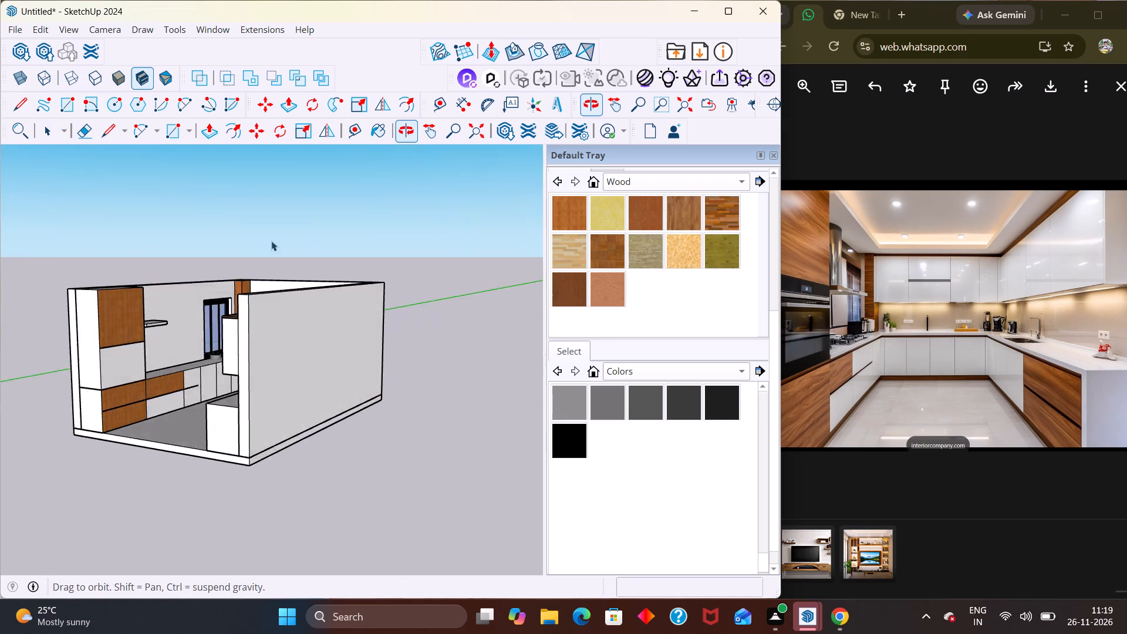
scroll(271, 241, up, 2)
middle_drag(251, 326, 296, 560)
scroll(164, 375, down, 7)
scroll(176, 295, up, 8)
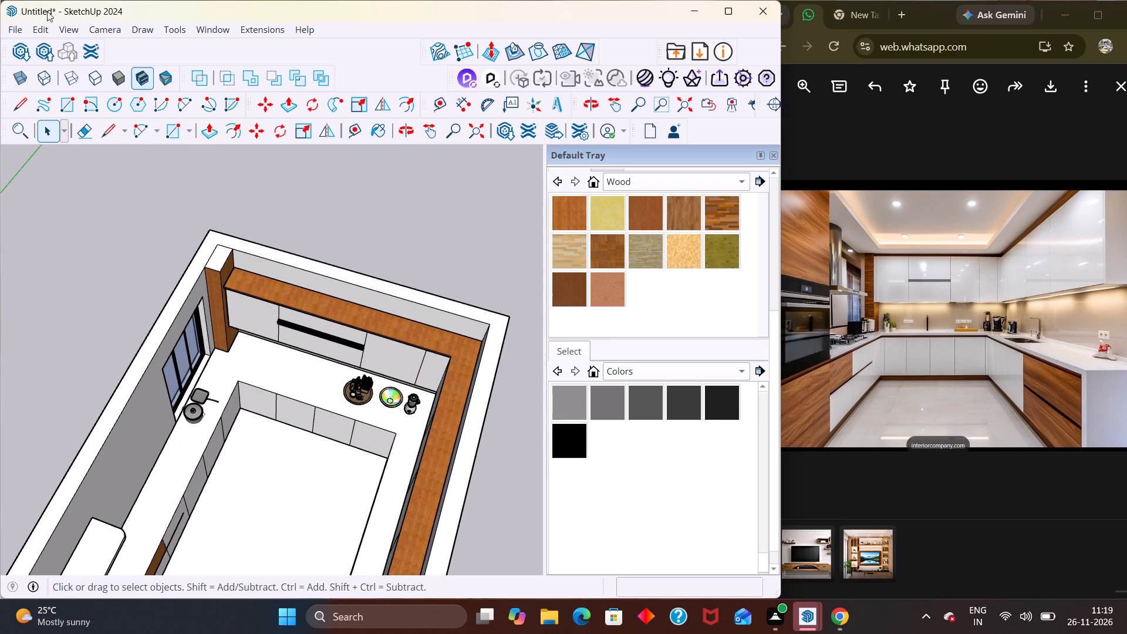
Open 3D Warehouse, dismiss the promotional pop-up, and browse the KITCHEN model results for another kitchen accessory.
click(28, 49)
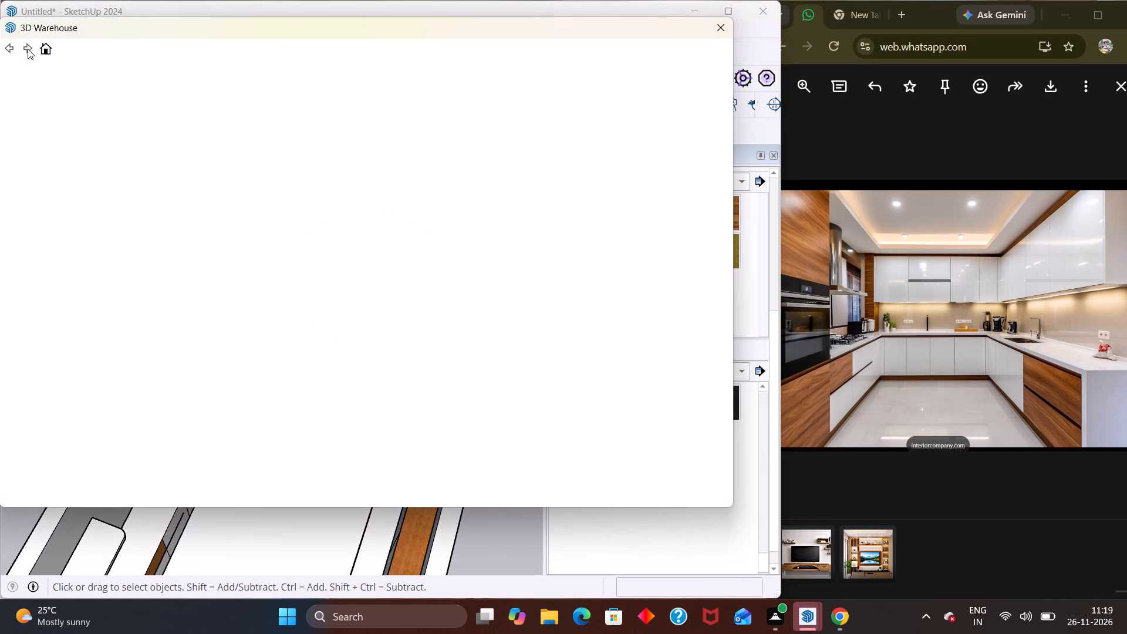
scroll(149, 171, down, 1)
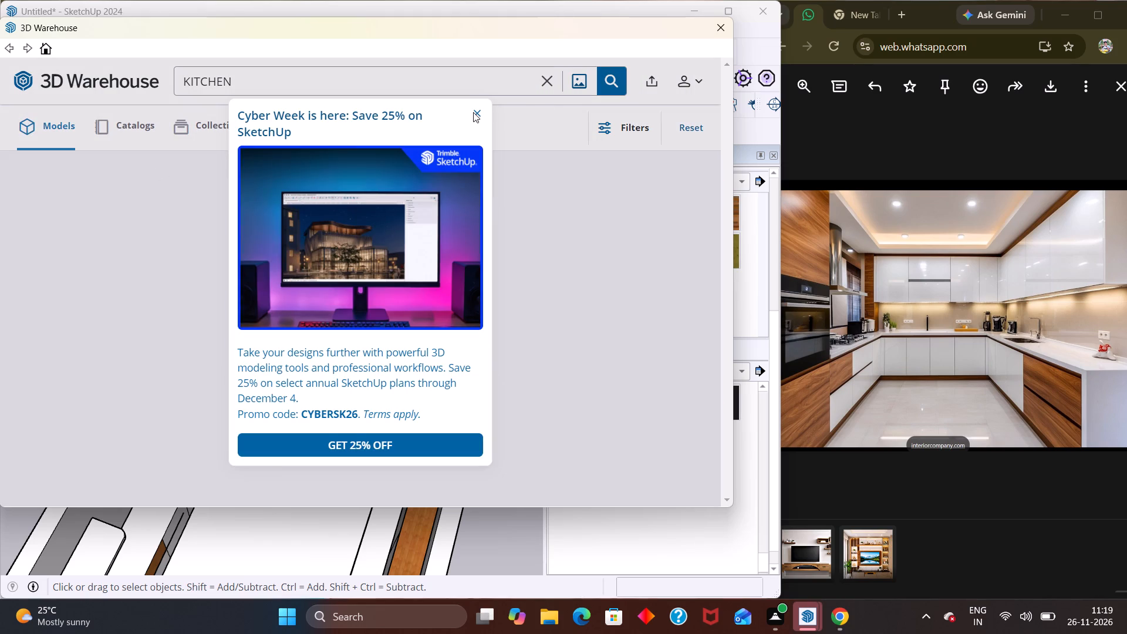
click(473, 112)
scroll(363, 213, down, 1)
scroll(396, 254, down, 2)
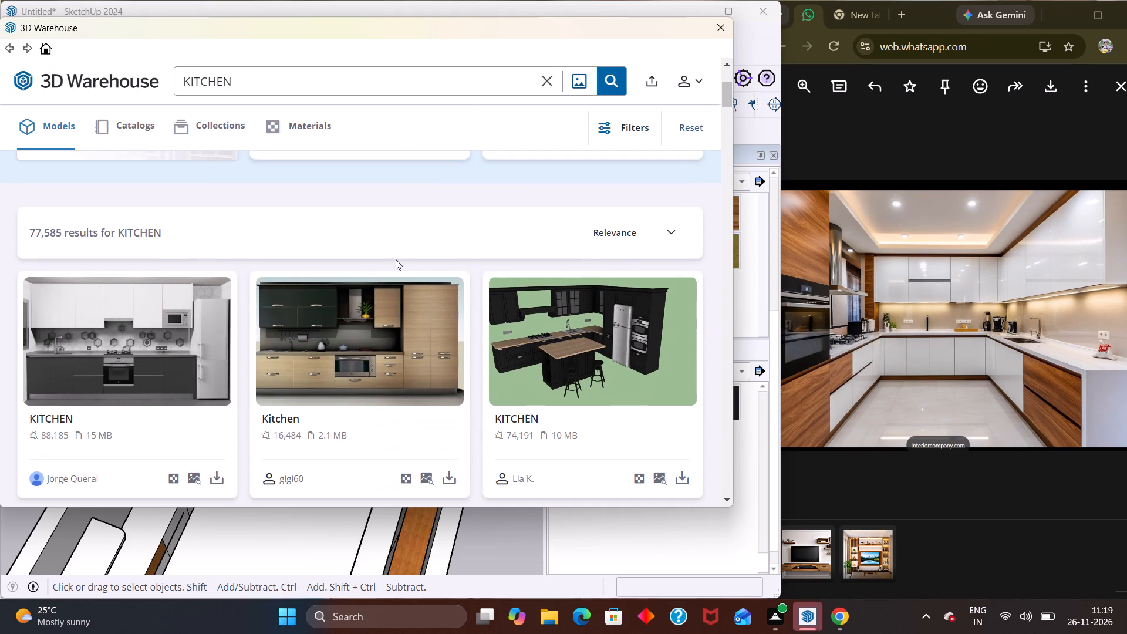
scroll(396, 259, down, 3)
scroll(470, 387, down, 2)
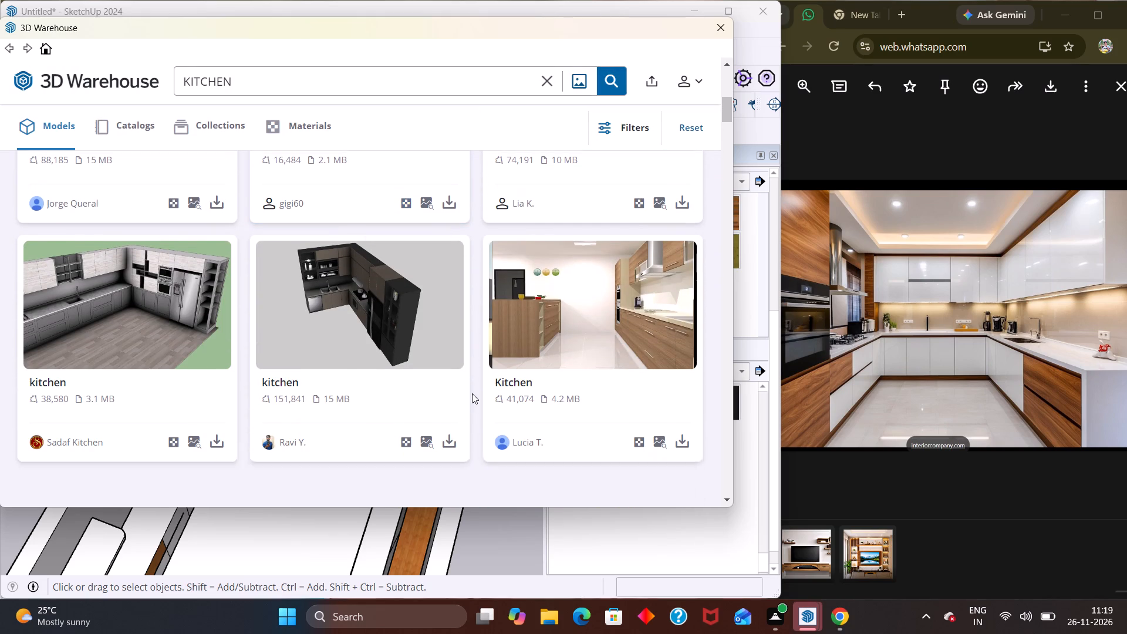
scroll(474, 399, down, 5)
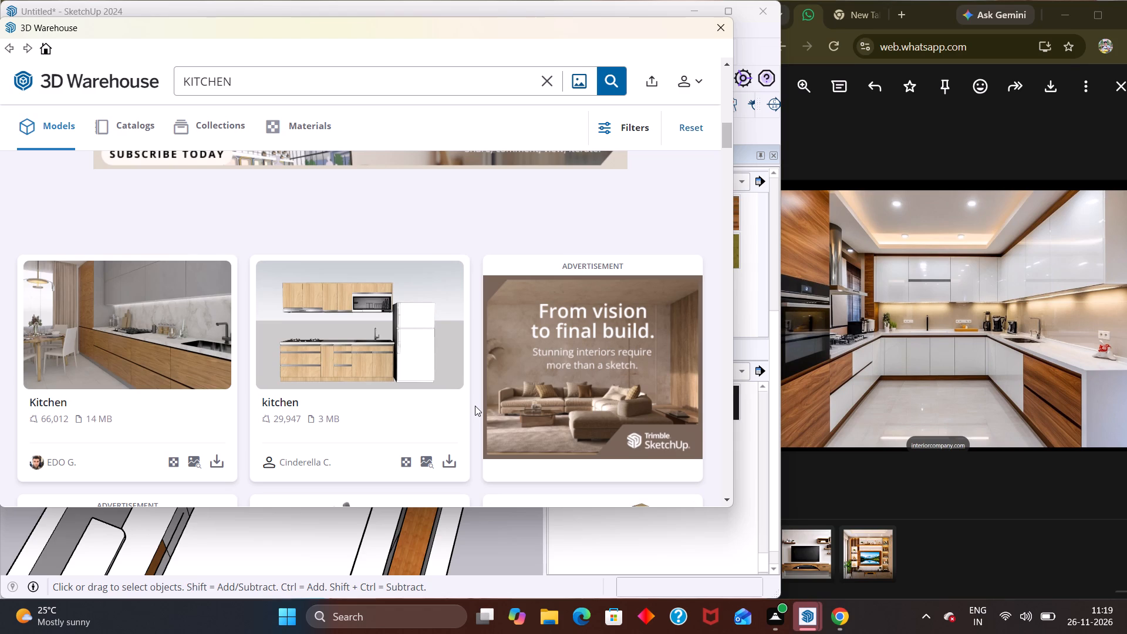
scroll(277, 422, down, 3)
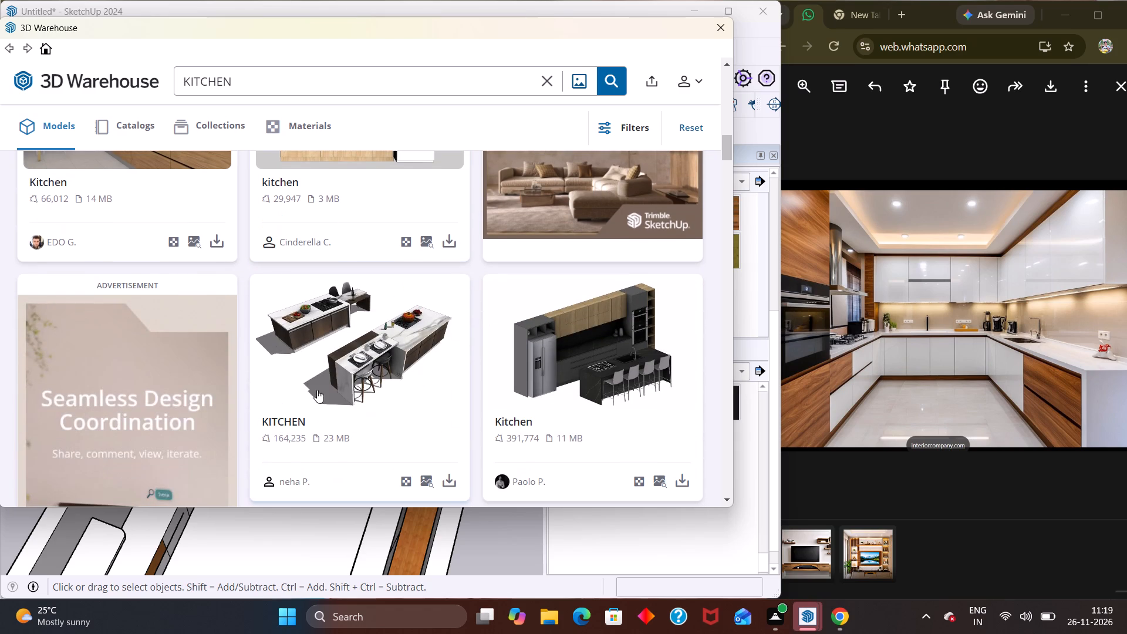
scroll(446, 378, down, 3)
scroll(518, 380, down, 2)
scroll(361, 348, up, 2)
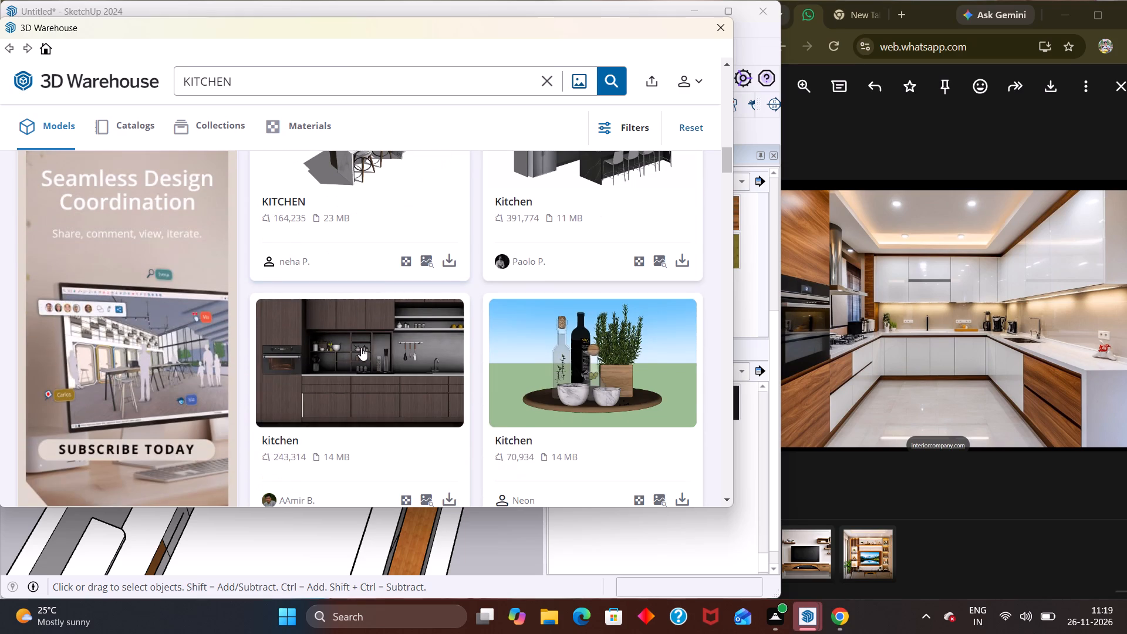
scroll(384, 347, down, 3)
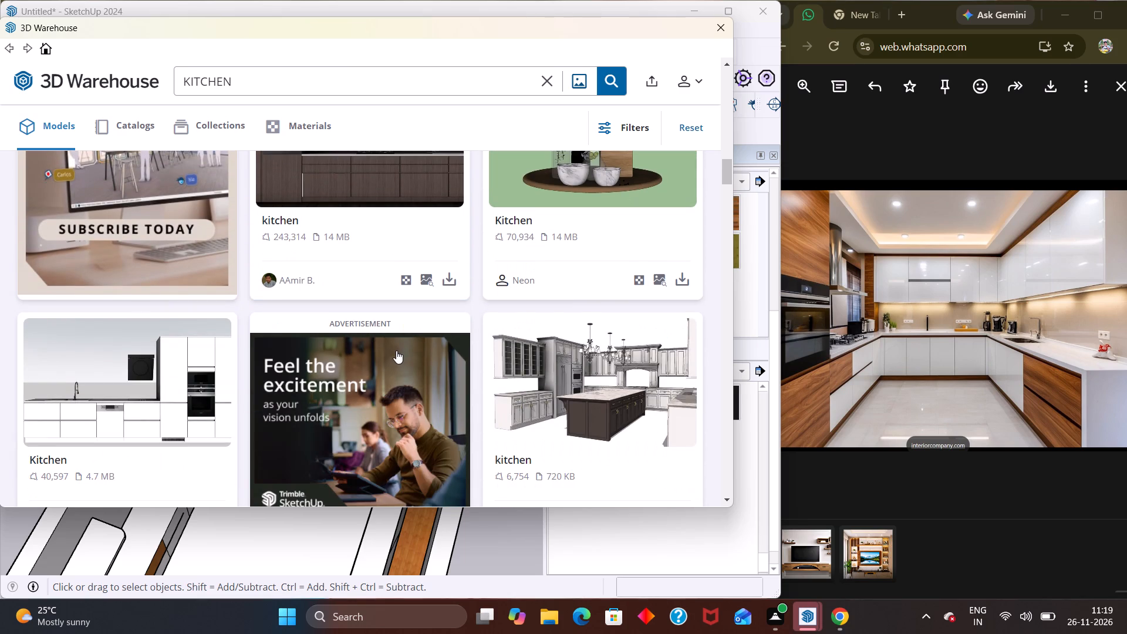
scroll(396, 350, down, 8)
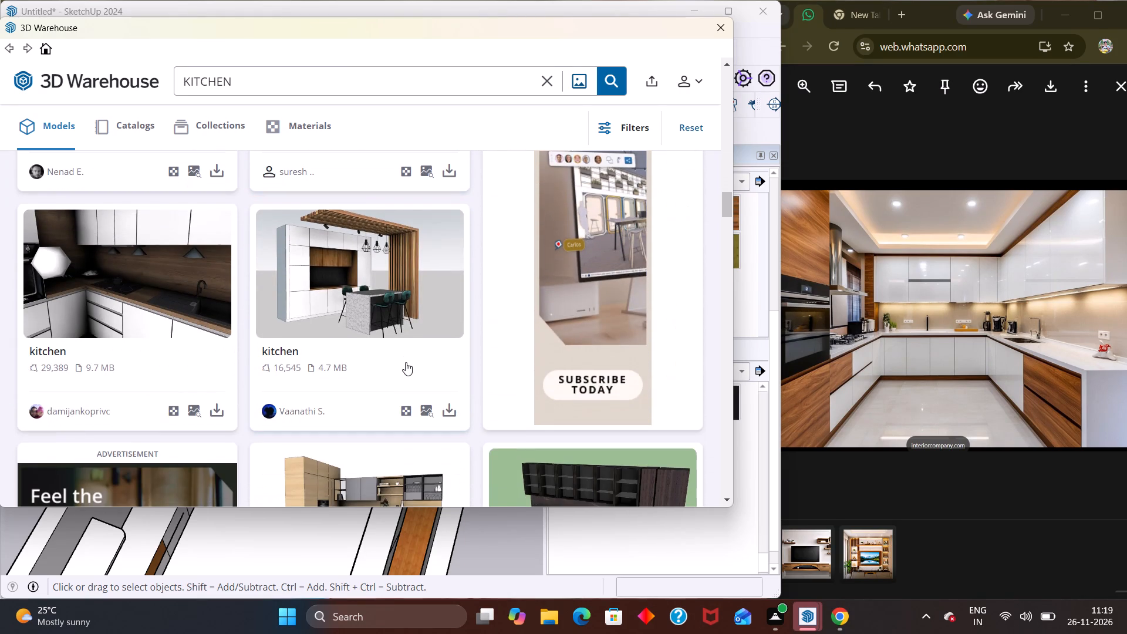
scroll(406, 362, down, 7)
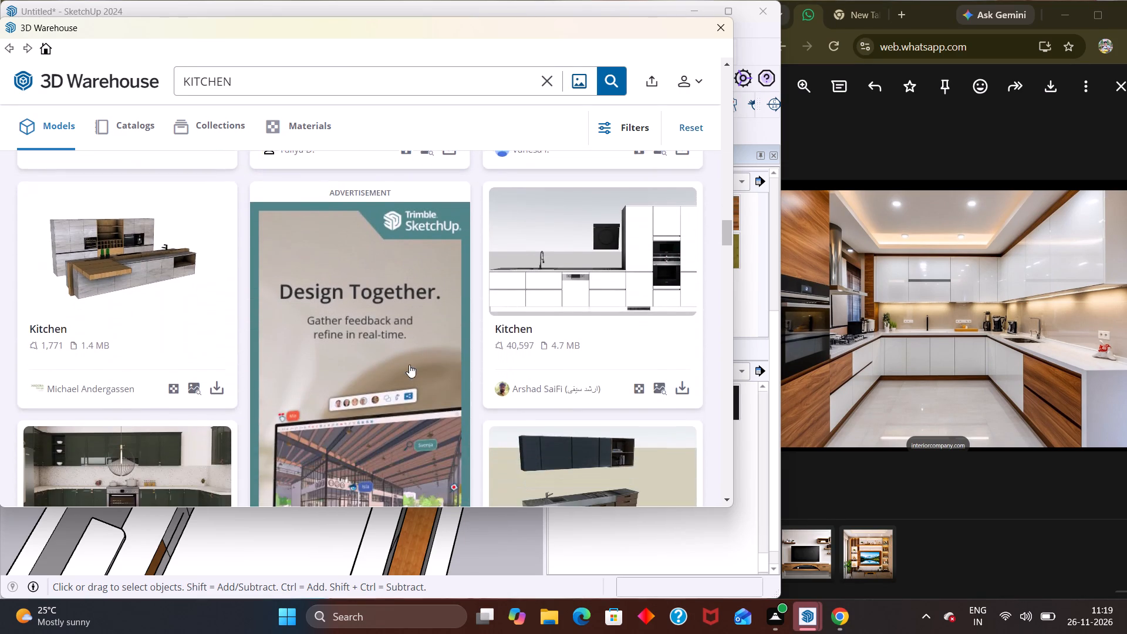
scroll(409, 365, down, 3)
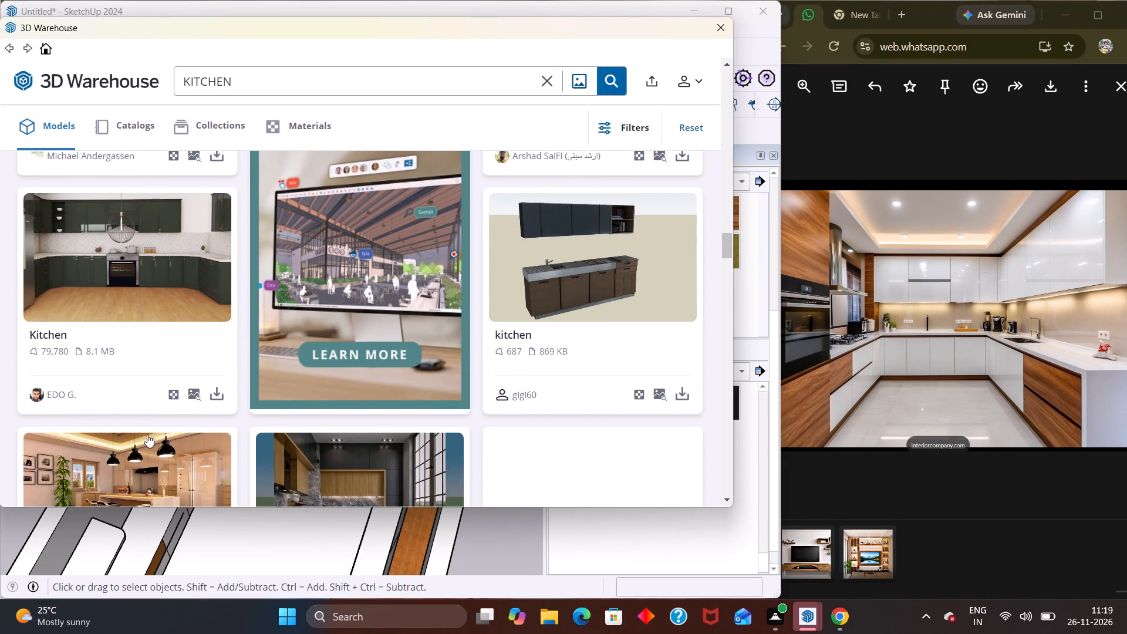
scroll(150, 434, down, 3)
scroll(253, 397, down, 4)
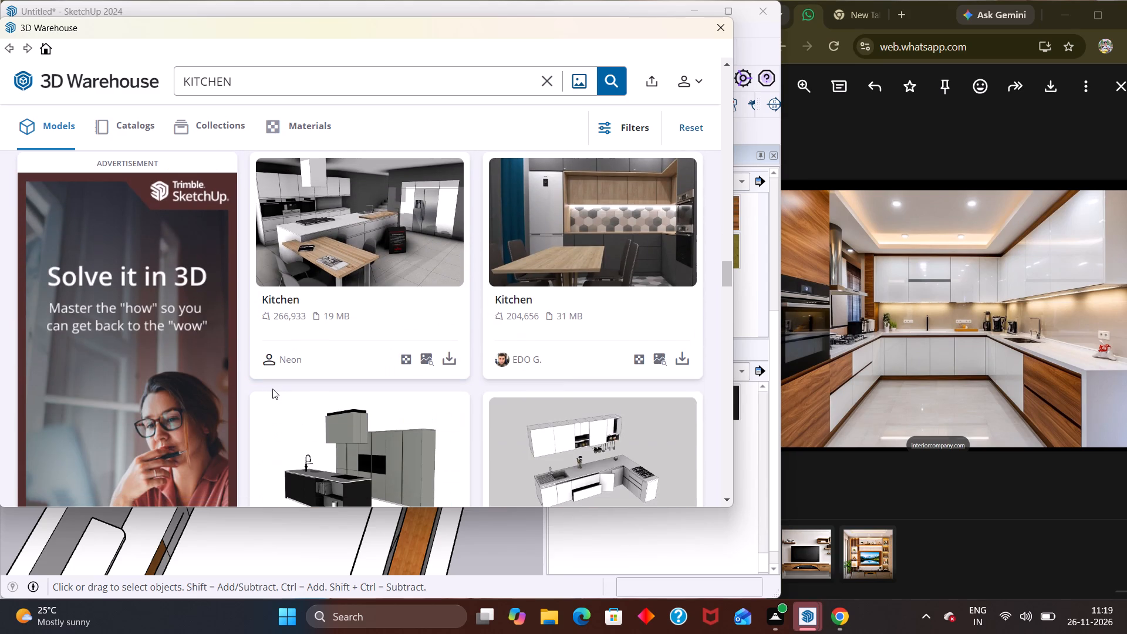
scroll(344, 368, down, 7)
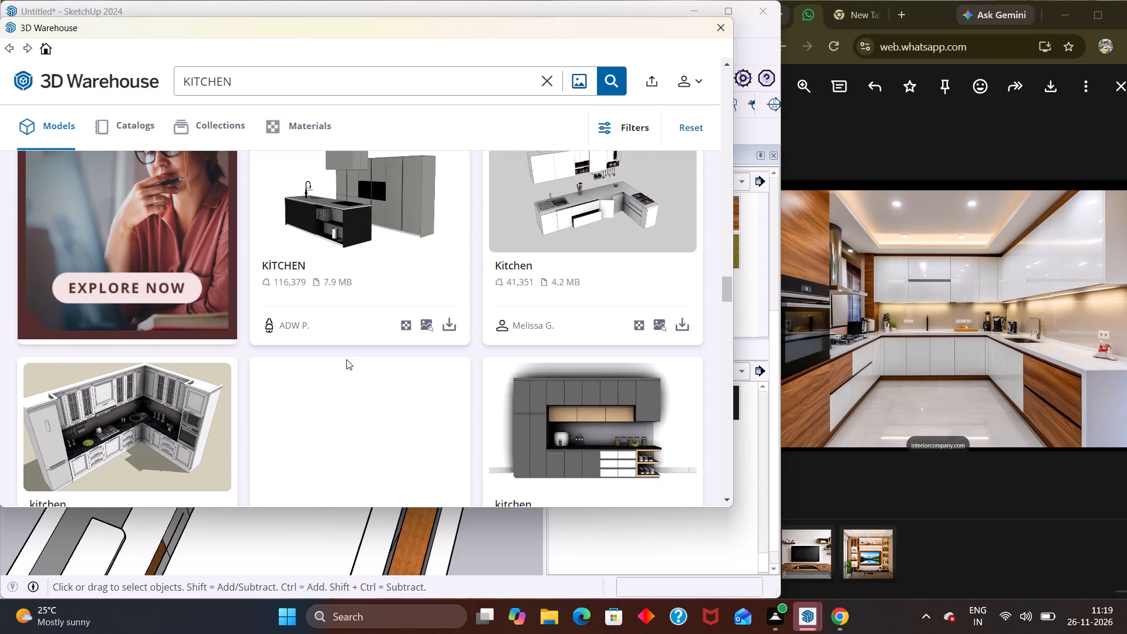
scroll(346, 352, down, 6)
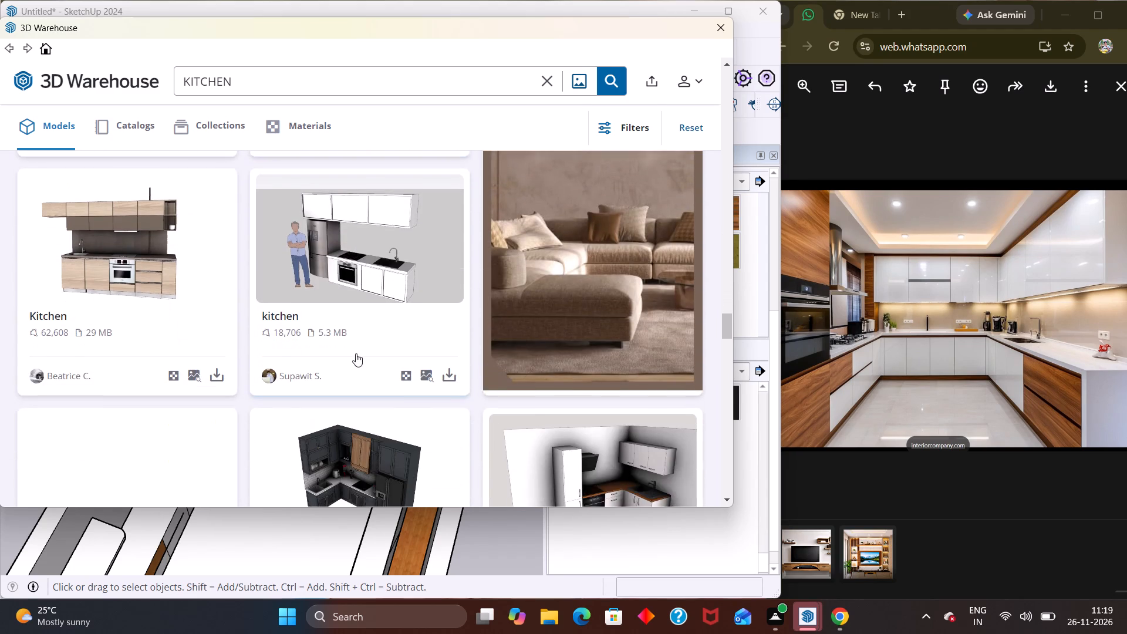
scroll(356, 353, down, 2)
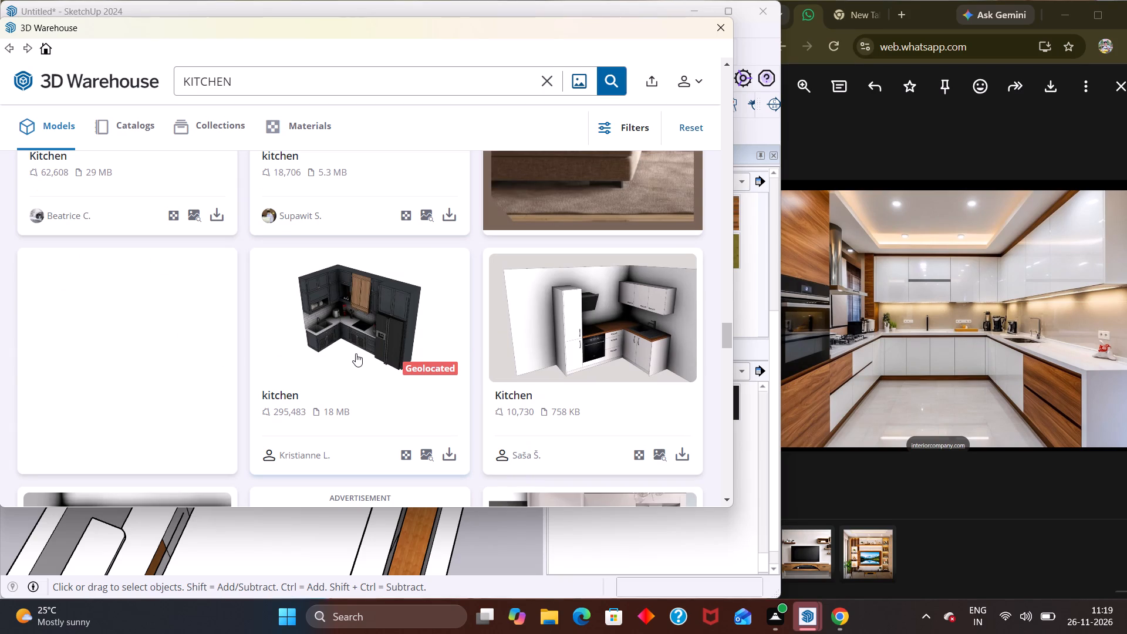
scroll(356, 290, down, 1)
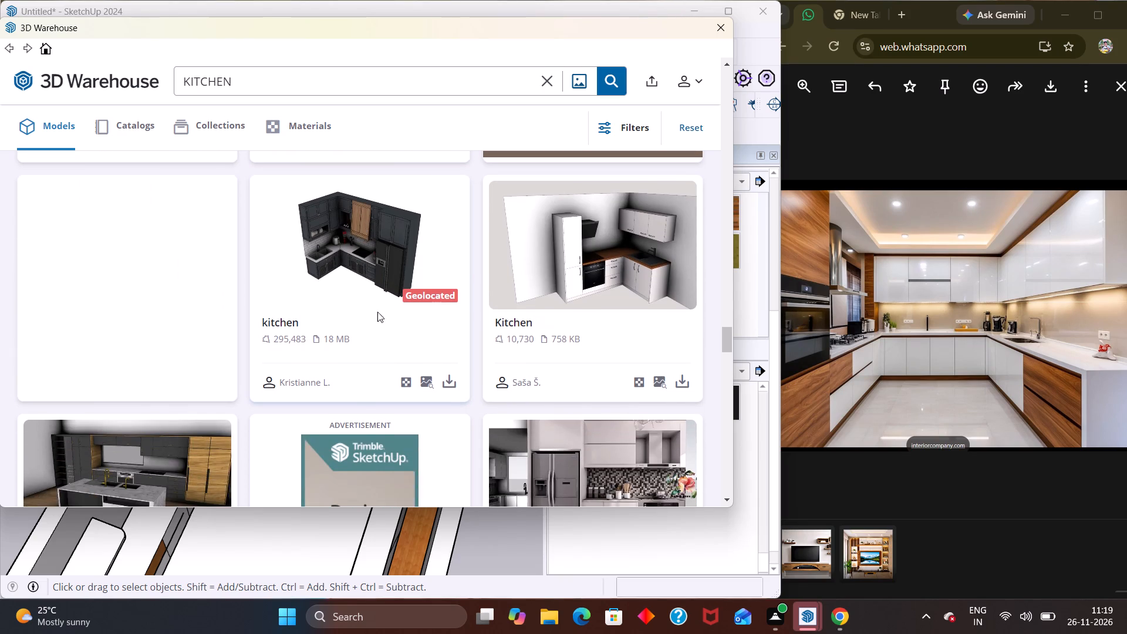
scroll(410, 338, down, 3)
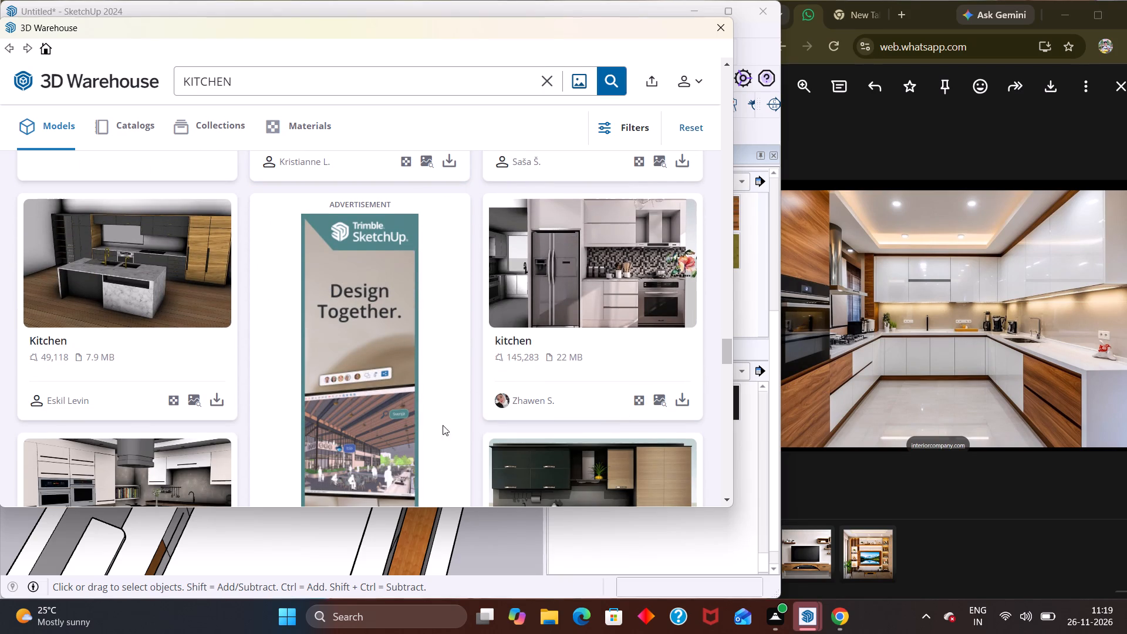
scroll(462, 372, down, 9)
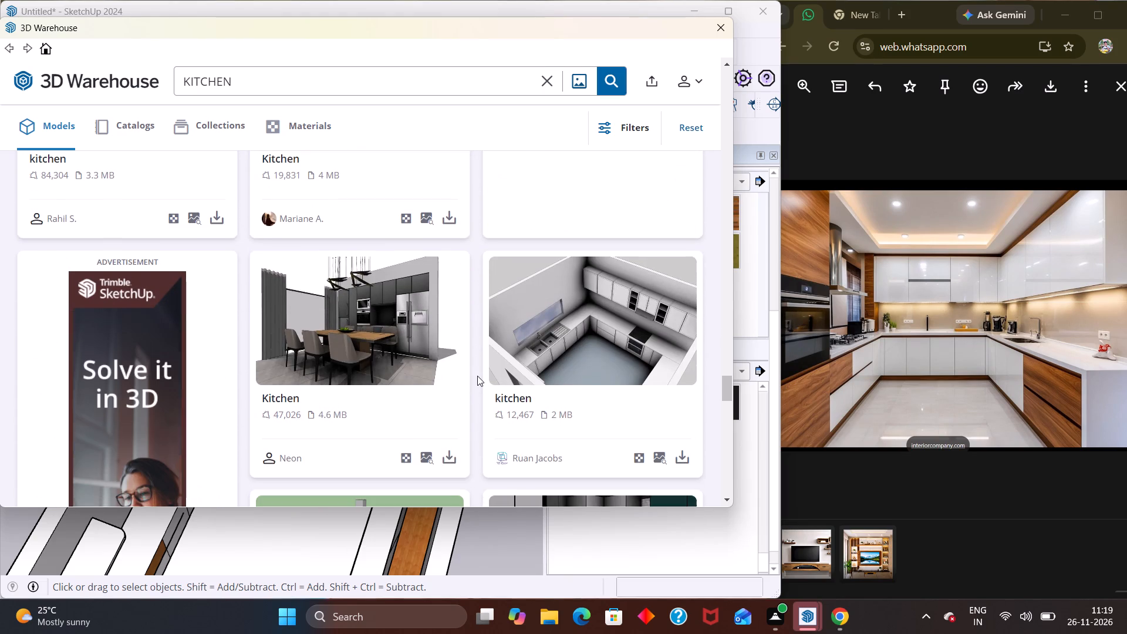
scroll(371, 330, down, 3)
scroll(392, 316, up, 1)
scroll(392, 316, down, 3)
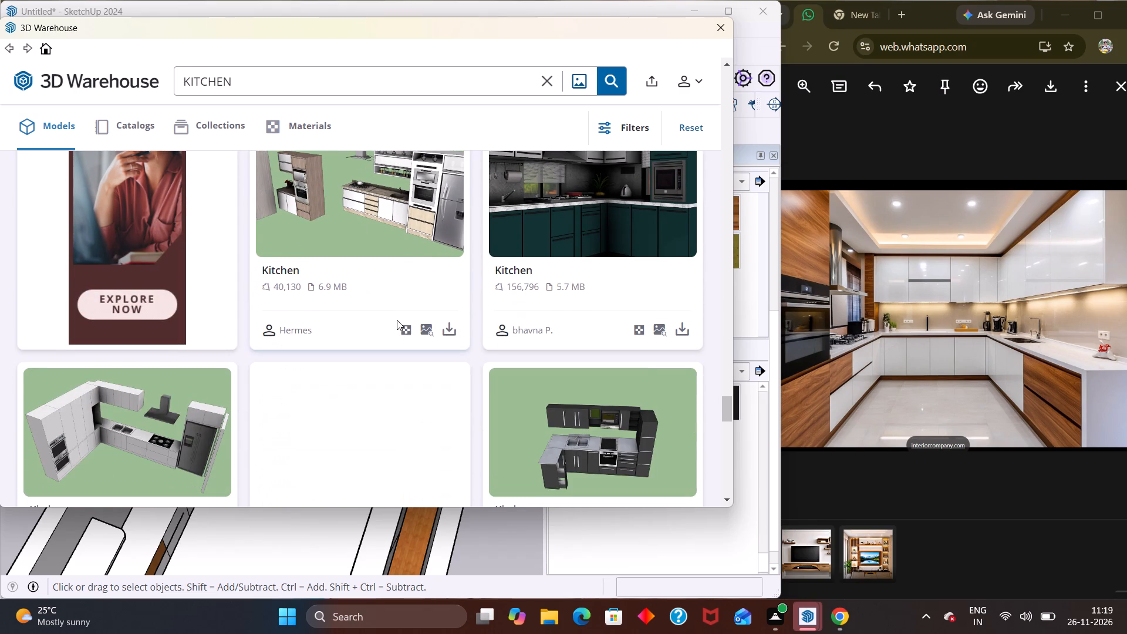
scroll(397, 320, down, 8)
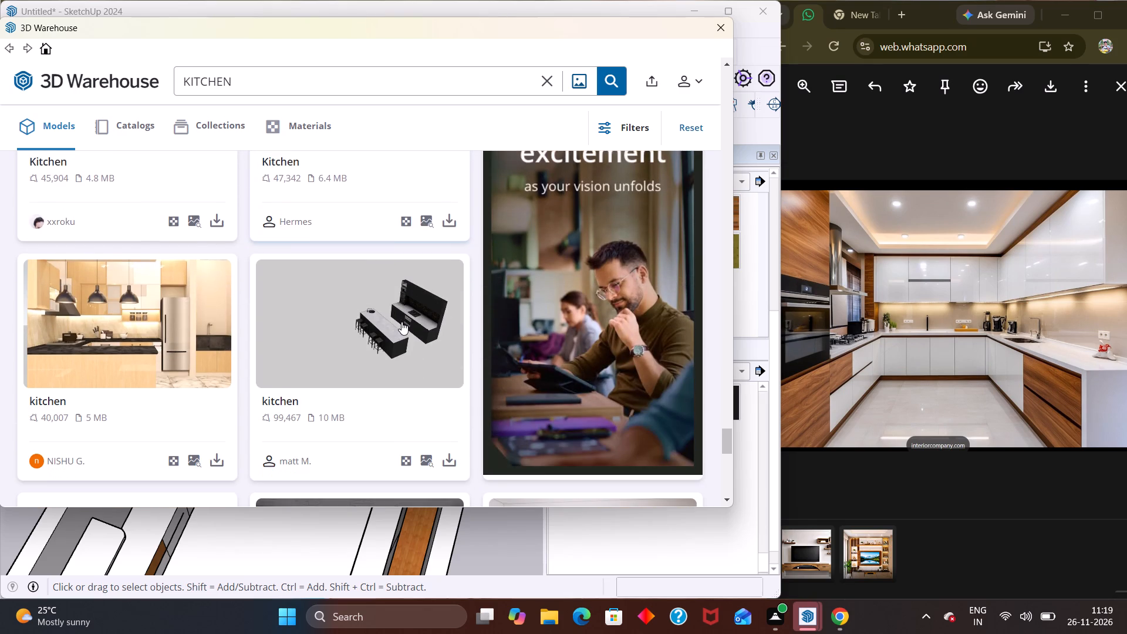
Search the 3D Warehouse models for KITCHEN THINGS.
scroll(401, 322, down, 3)
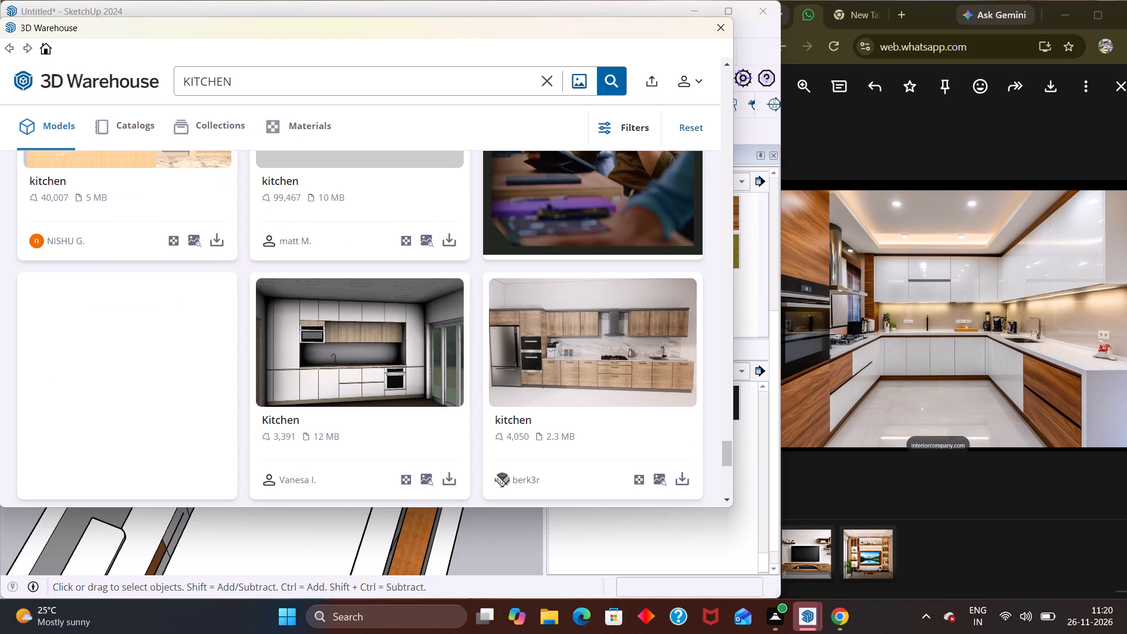
click(272, 83)
key(space)
text(THINGS)
key(Return)
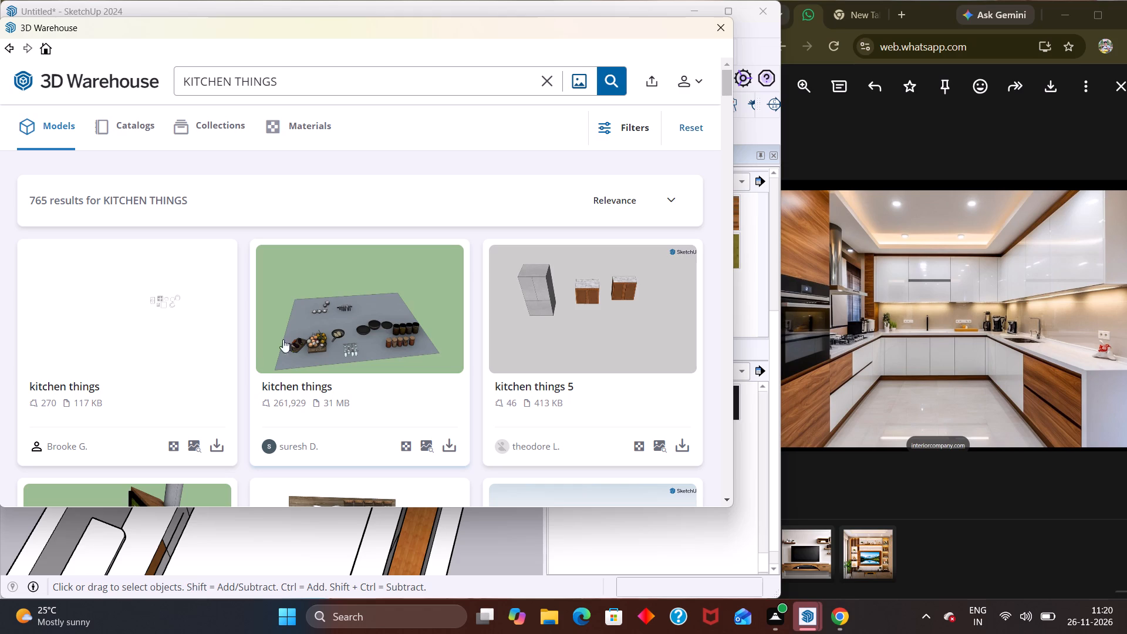
Find the "cutting board with bread knife" model in the results and load it directly into the kitchen model.
scroll(300, 348, down, 7)
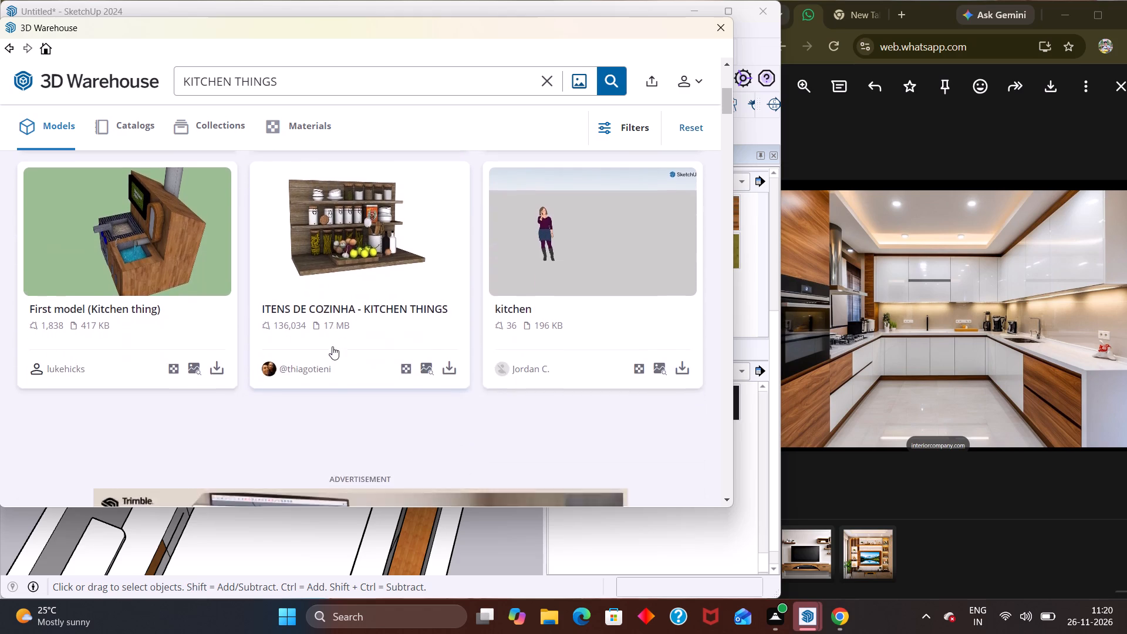
scroll(331, 345, down, 5)
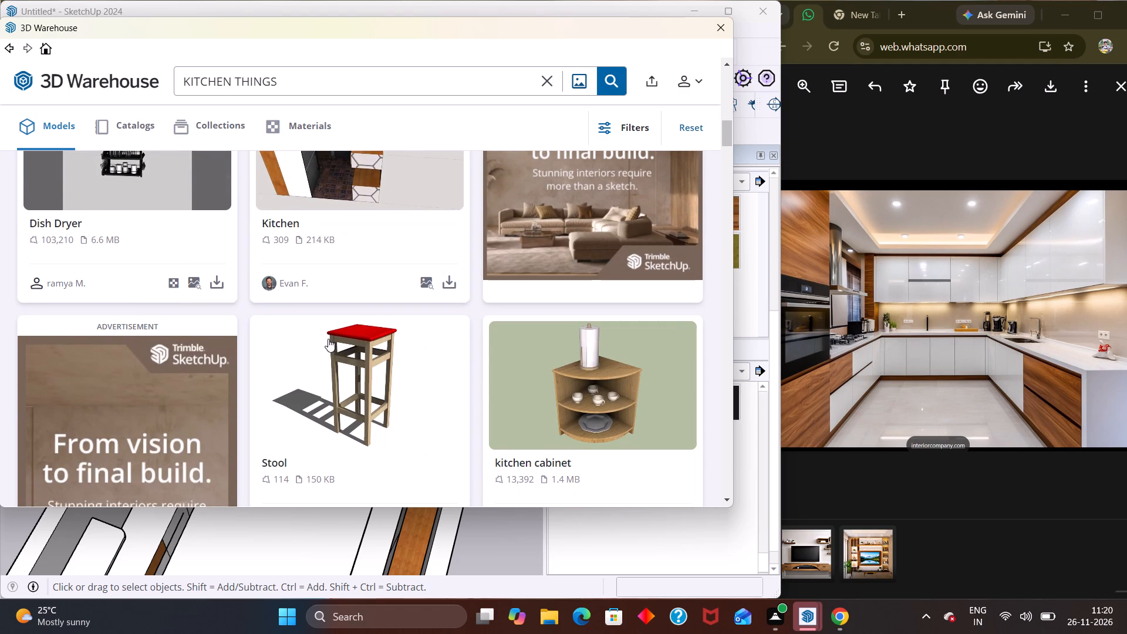
scroll(322, 341, down, 9)
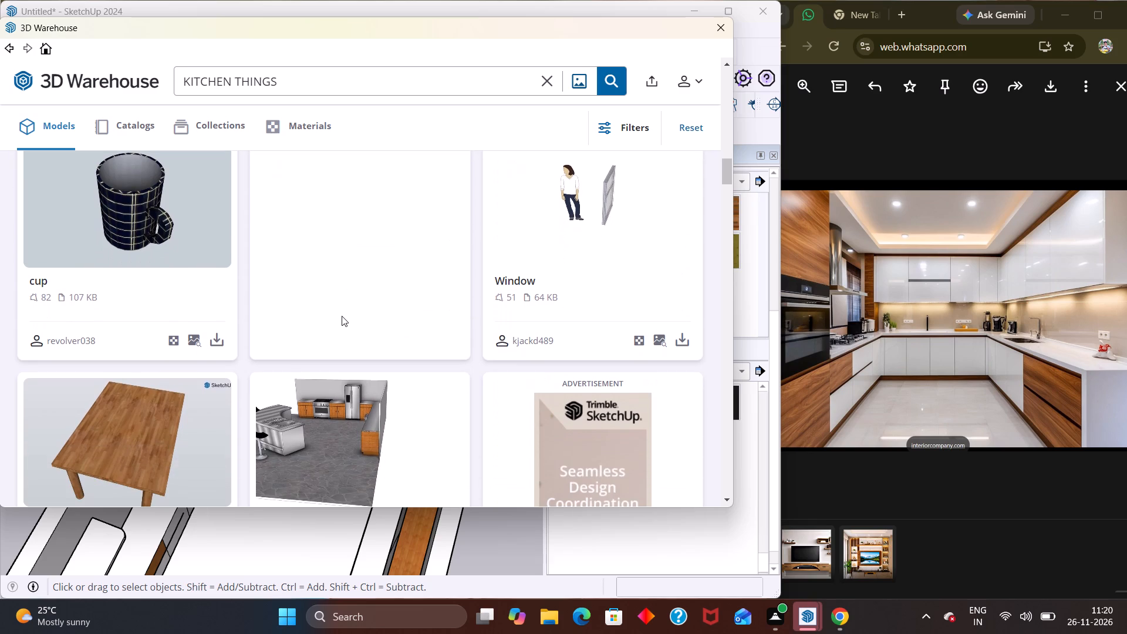
scroll(273, 319, down, 3)
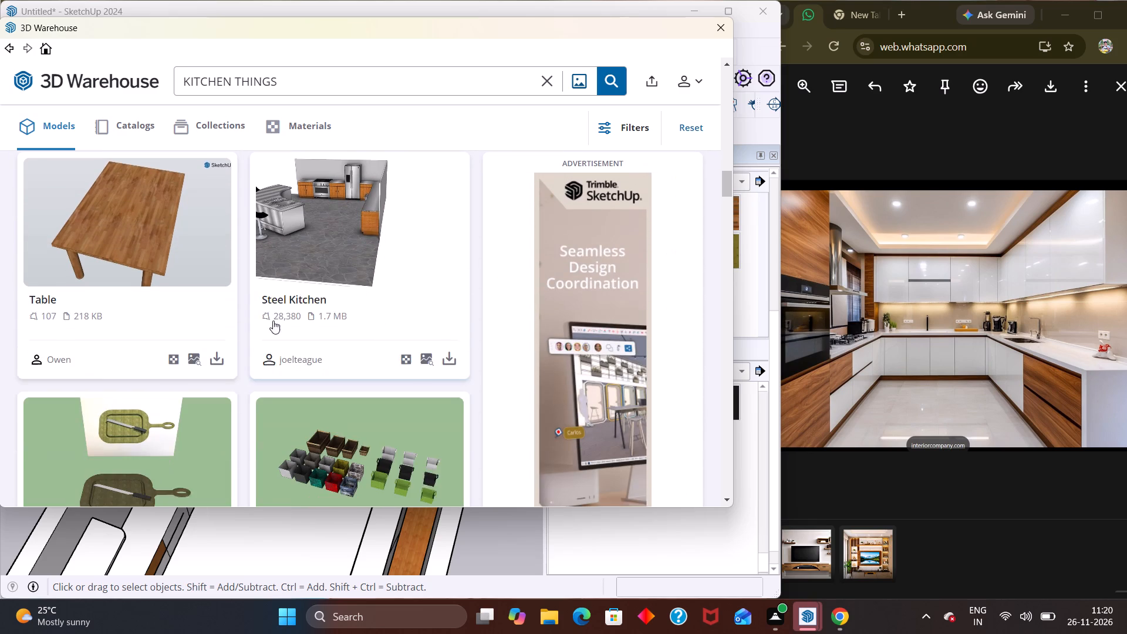
scroll(273, 321, down, 1)
scroll(166, 380, down, 1)
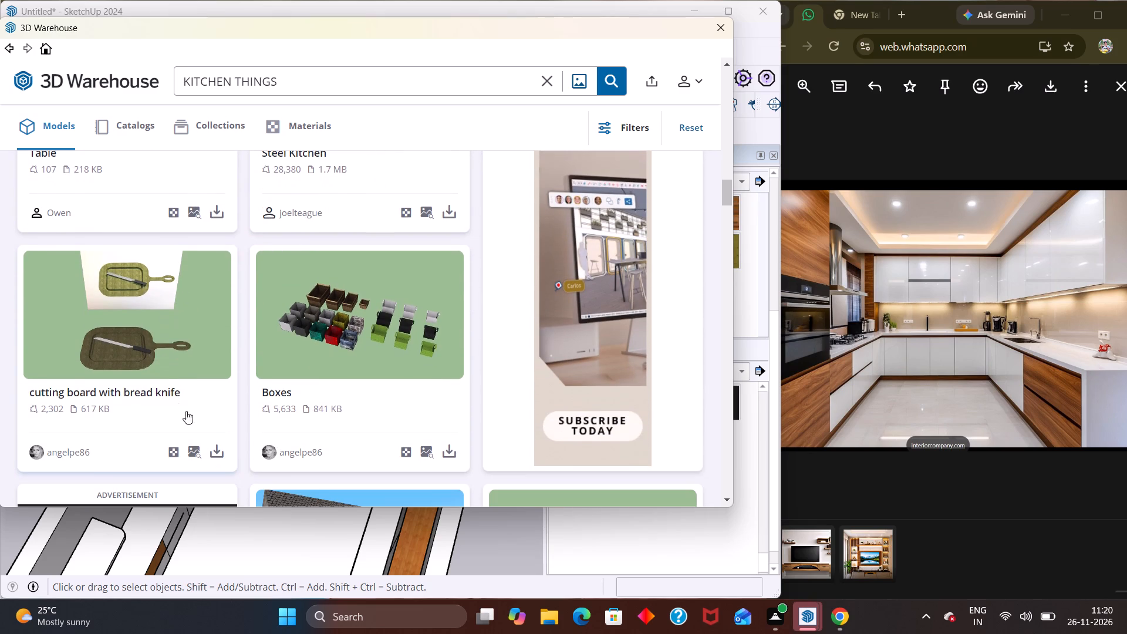
scroll(237, 422, down, 3)
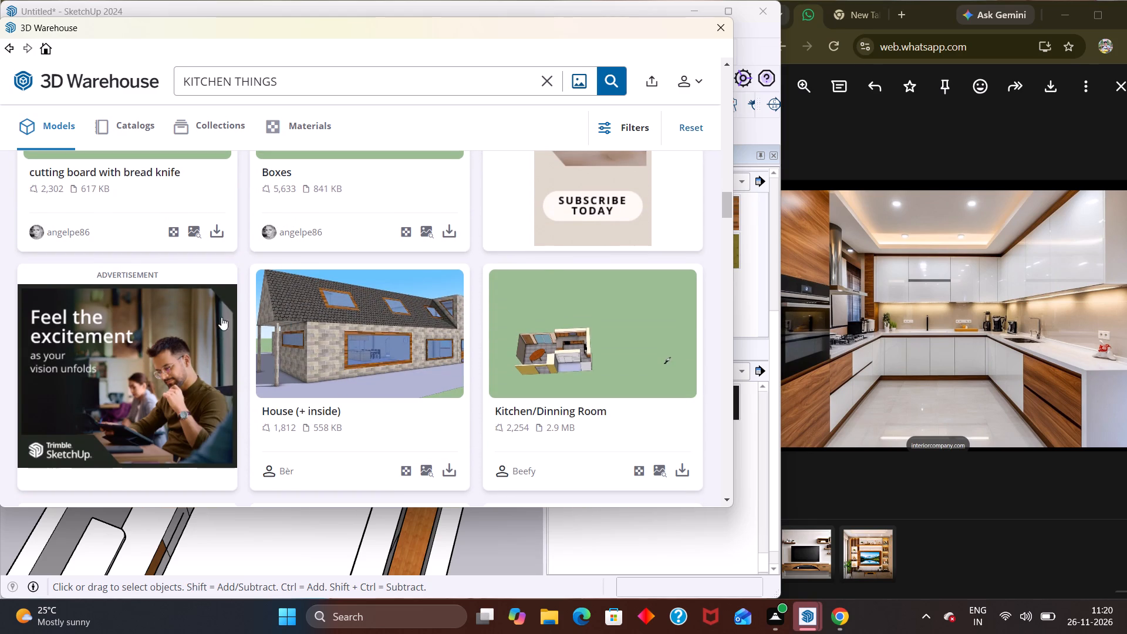
scroll(235, 210, up, 3)
click(215, 454)
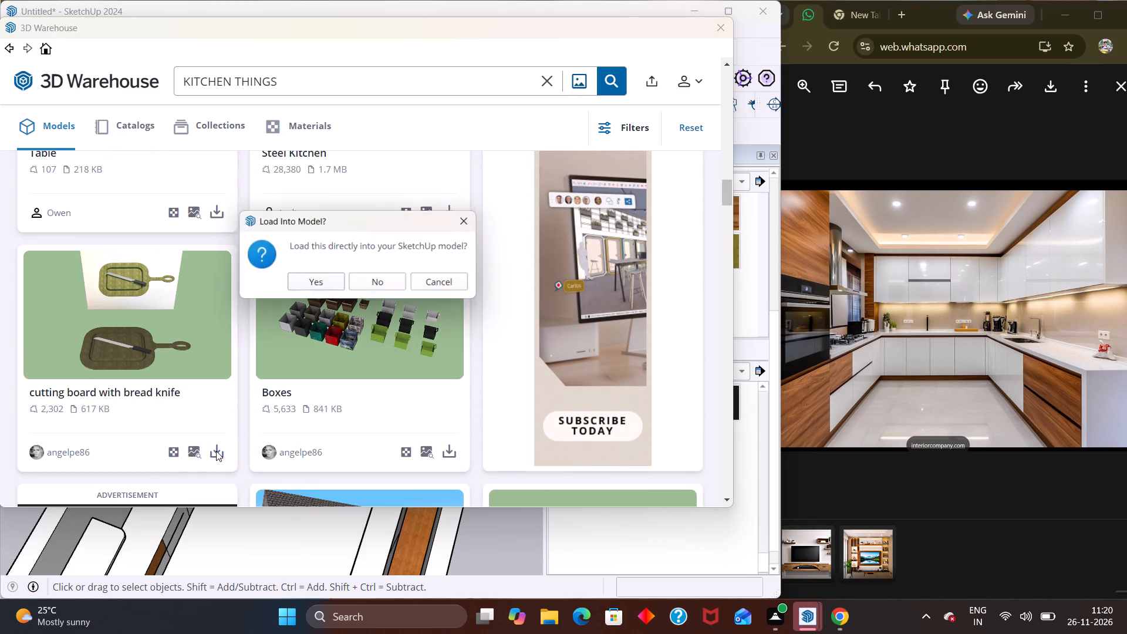
click(306, 274)
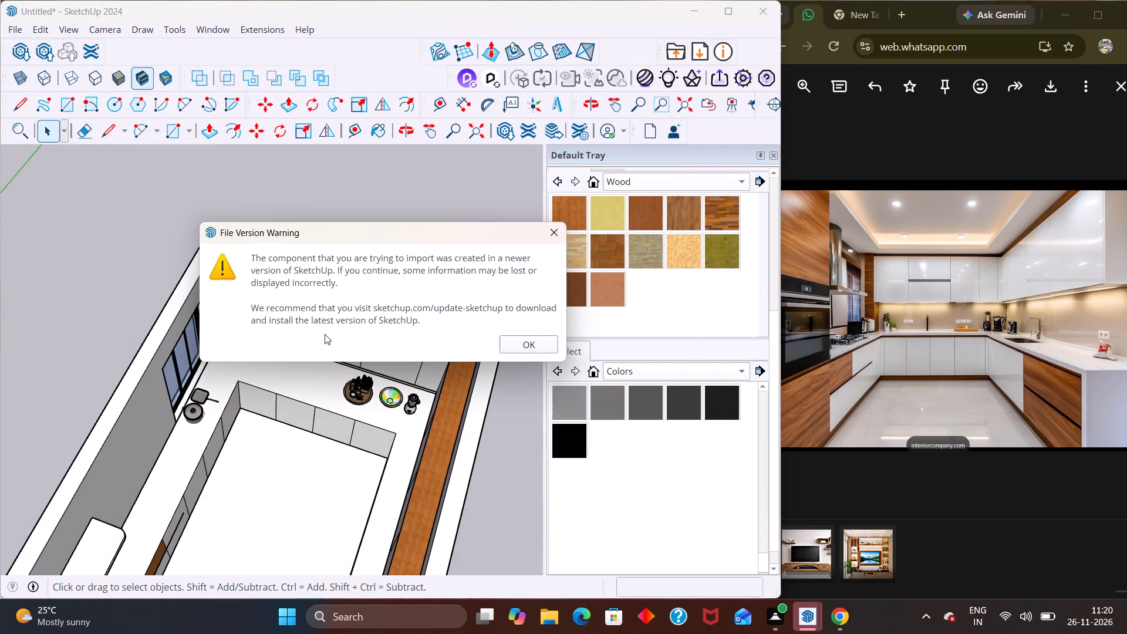
click(536, 340)
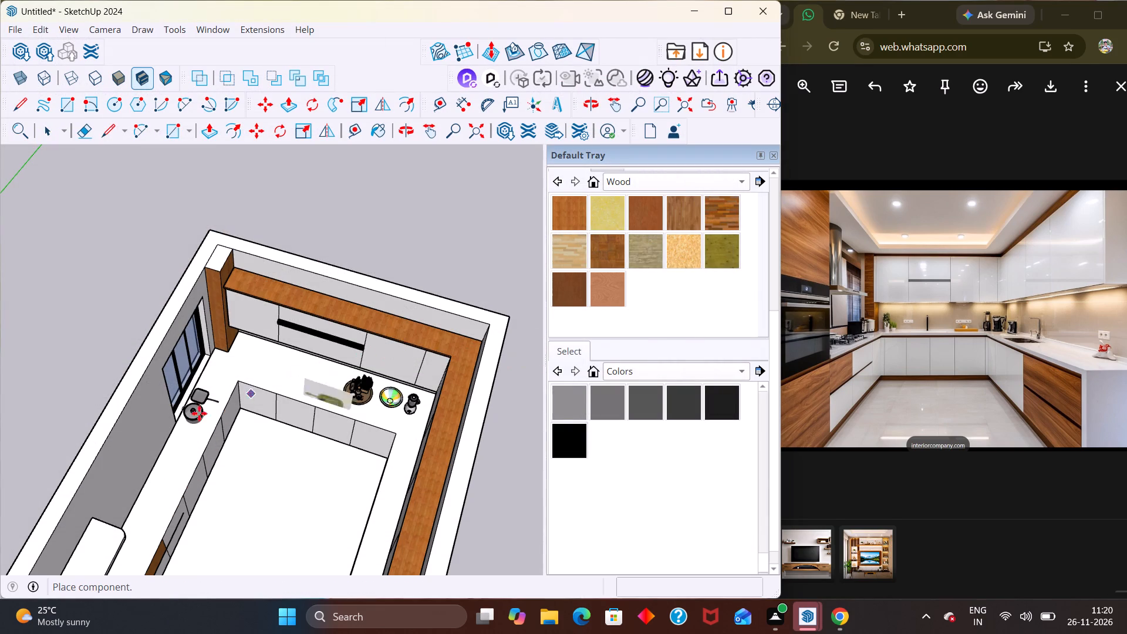
Place the cutting board component on the countertop beneath the wall cabinets, near the corner by the window.
scroll(122, 450, up, 3)
middle_drag(237, 429, 51, 445)
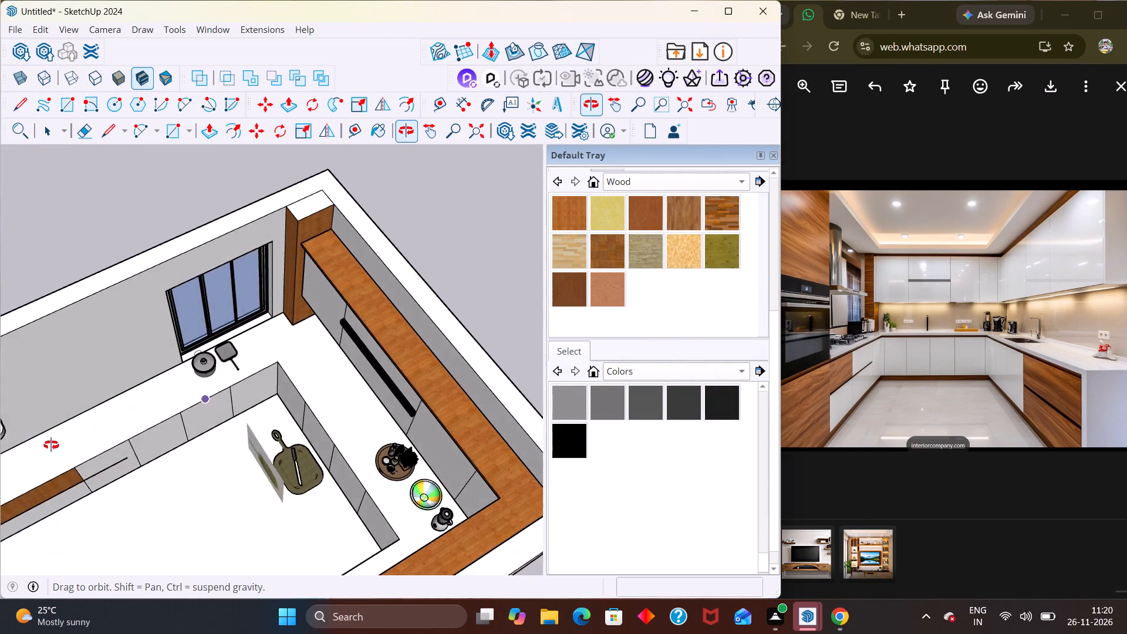
middle_drag(51, 445, 28, 444)
scroll(47, 340, up, 11)
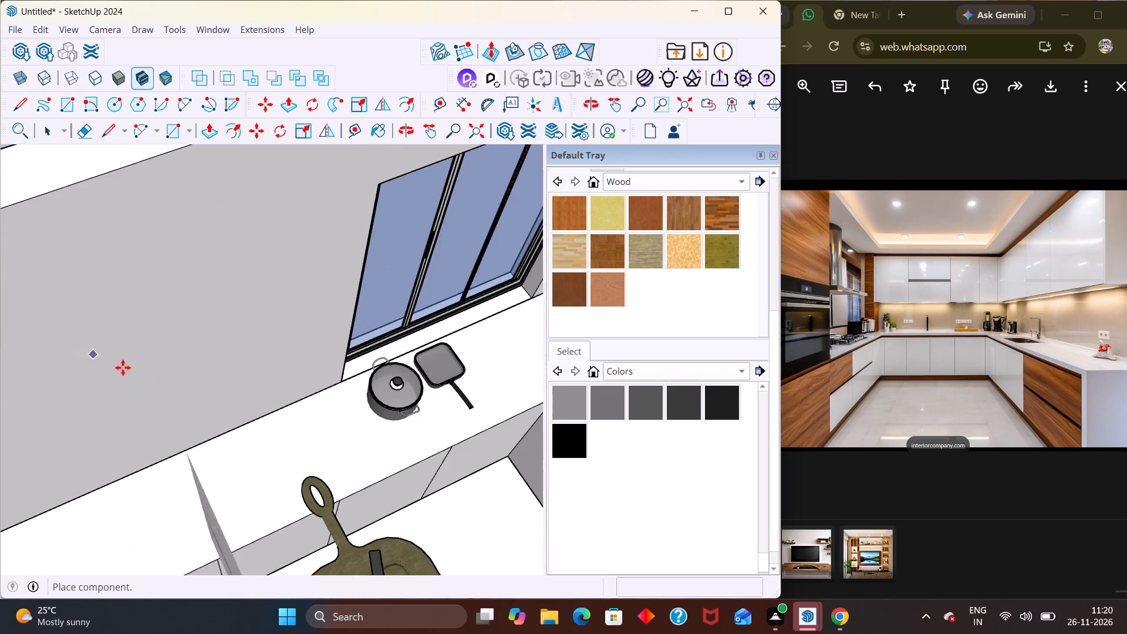
scroll(124, 369, down, 7)
scroll(206, 398, up, 1)
scroll(209, 399, down, 1)
scroll(345, 342, up, 3)
scroll(346, 348, down, 2)
scroll(346, 349, up, 3)
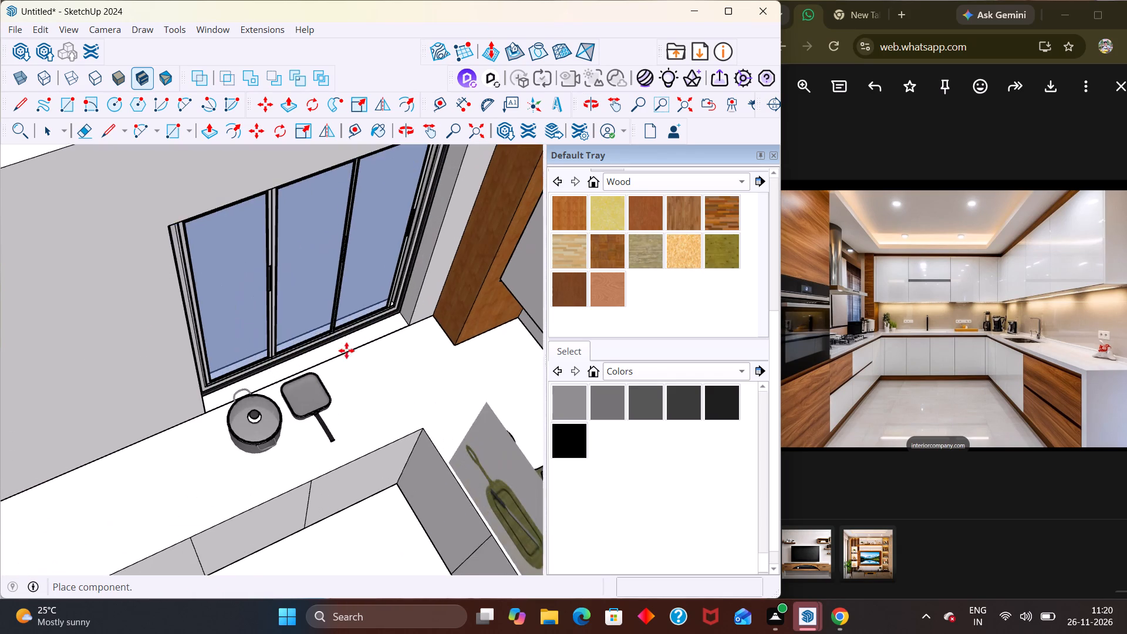
scroll(244, 372, down, 6)
scroll(305, 358, up, 2)
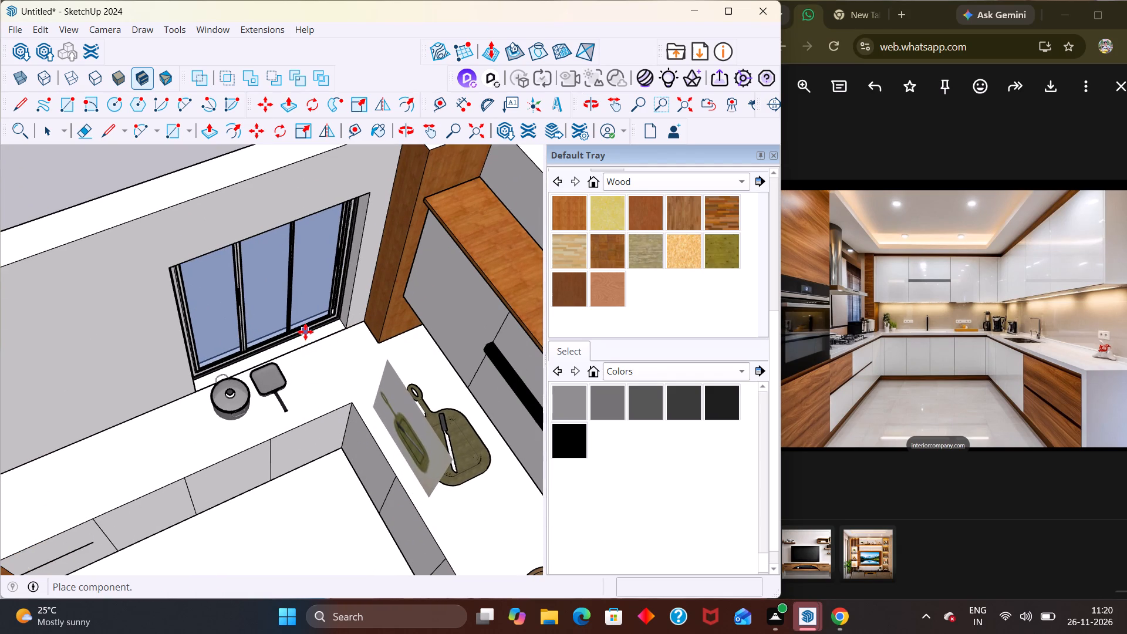
click(305, 332)
Delete the upright picture panel inside the cutting board component, keeping only the board and knife.
middle_drag(410, 423, 569, 389)
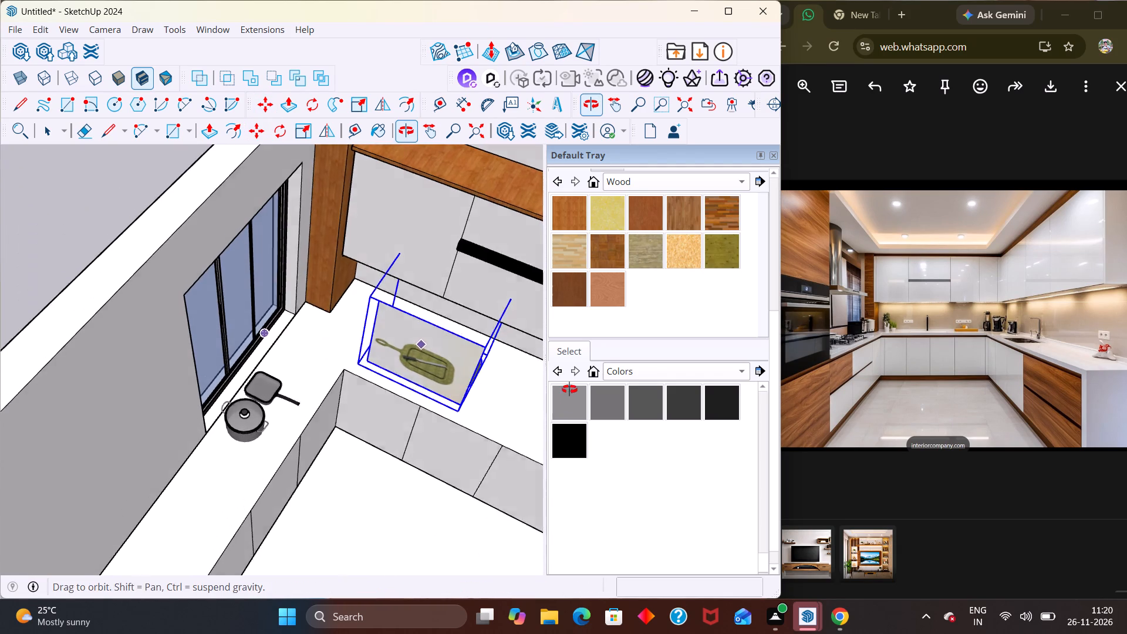
middle_drag(569, 389, 569, 389)
key(space)
double_click(430, 366)
scroll(439, 362, up, 2)
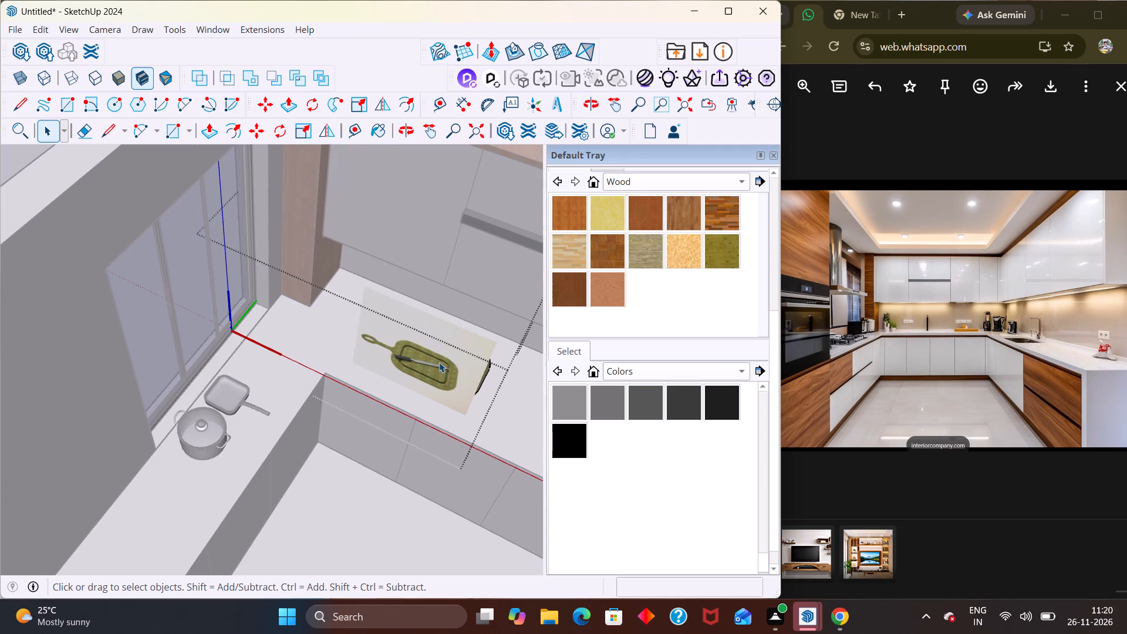
click(434, 363)
key(Delete)
scroll(347, 384, down, 5)
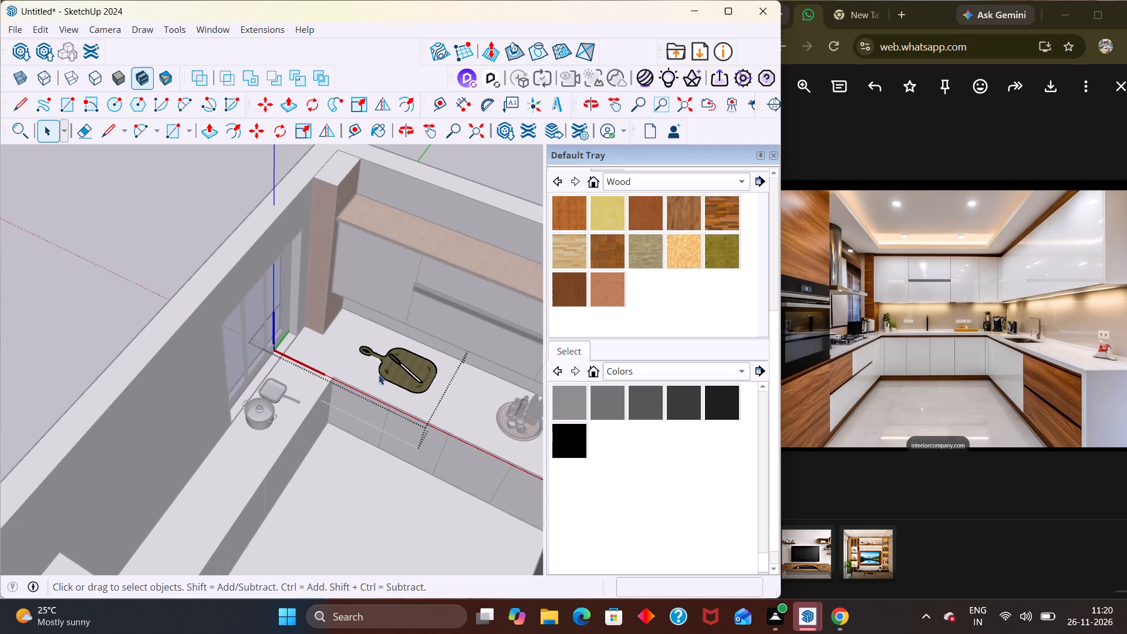
key(space)
click(84, 271)
Rotate the cutting board 90 degrees about its front corner opposite the handle, so the handle points towards the room.
scroll(189, 274, down, 5)
scroll(390, 334, up, 4)
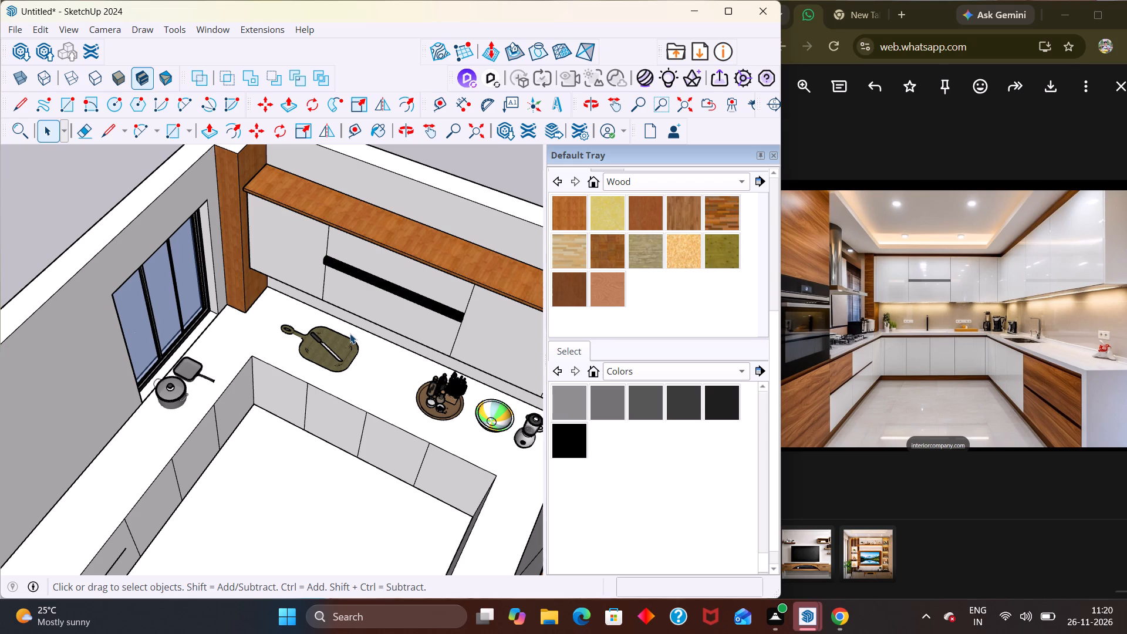
scroll(347, 349, up, 4)
middle_drag(339, 347, 251, 456)
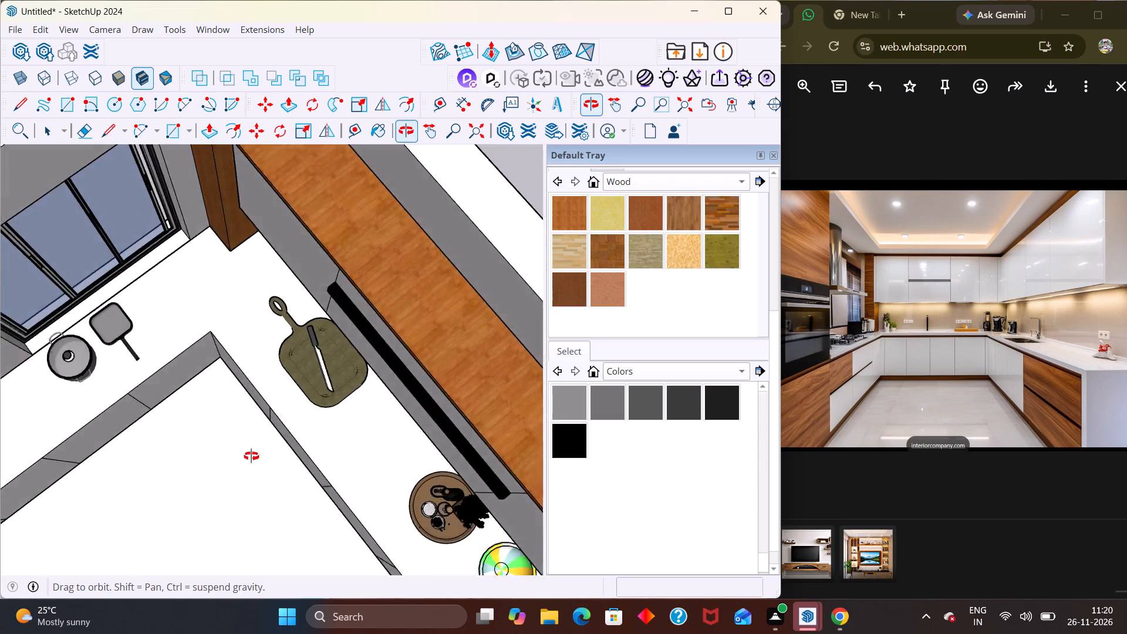
middle_drag(251, 456, 278, 406)
scroll(269, 419, up, 2)
scroll(305, 369, down, 1)
scroll(305, 367, up, 1)
click(326, 367)
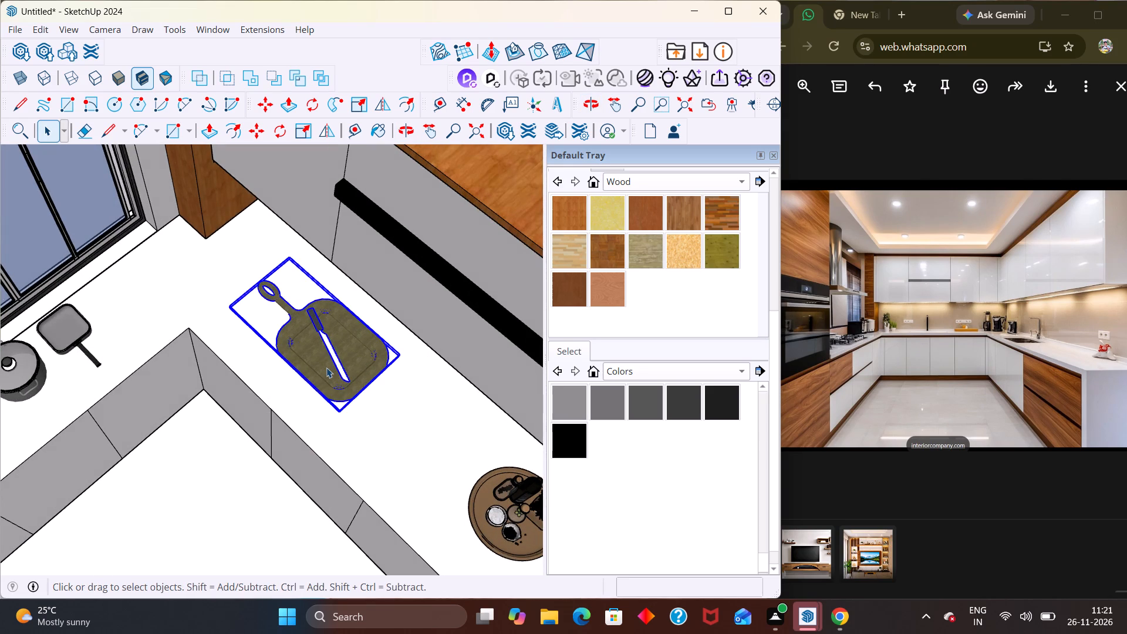
key(q)
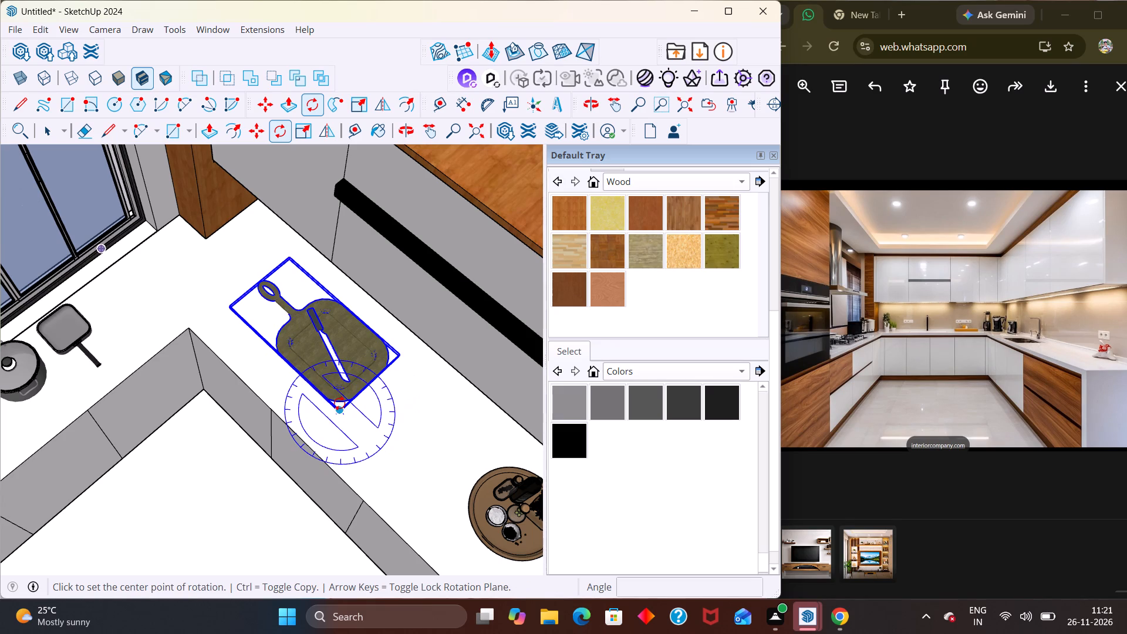
click(342, 410)
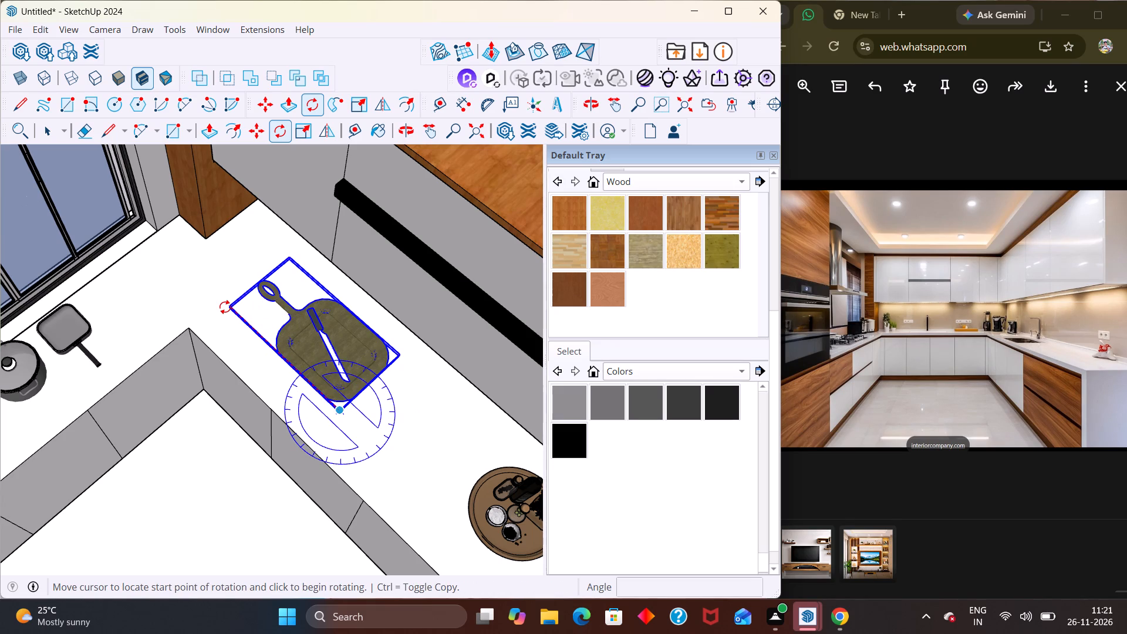
click(231, 306)
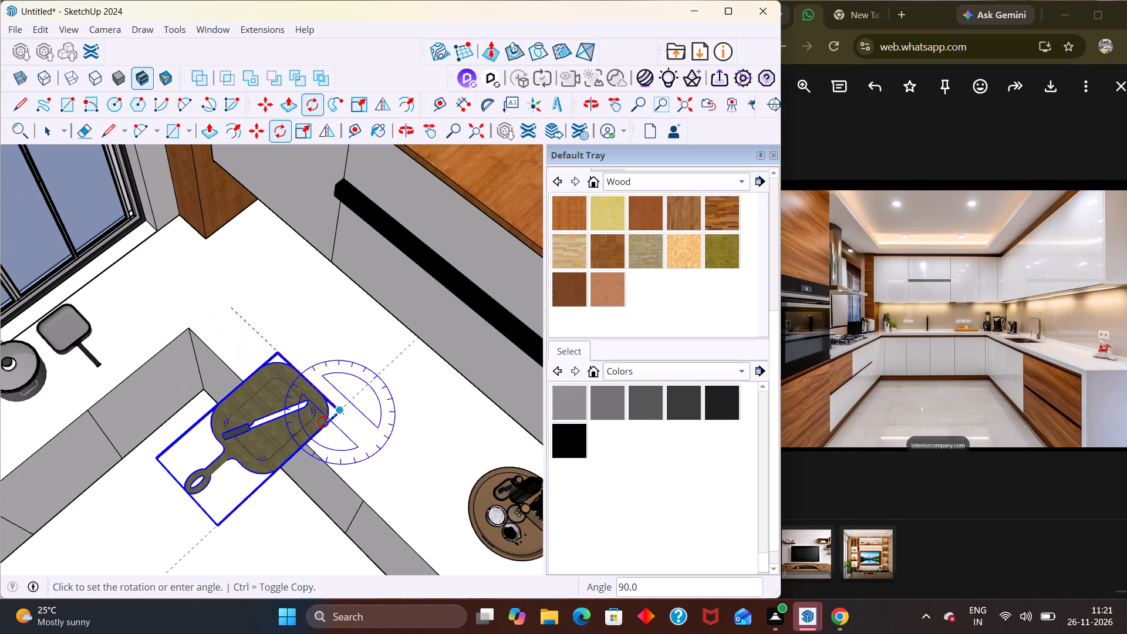
click(325, 425)
key(space)
scroll(362, 391, down, 5)
click(325, 477)
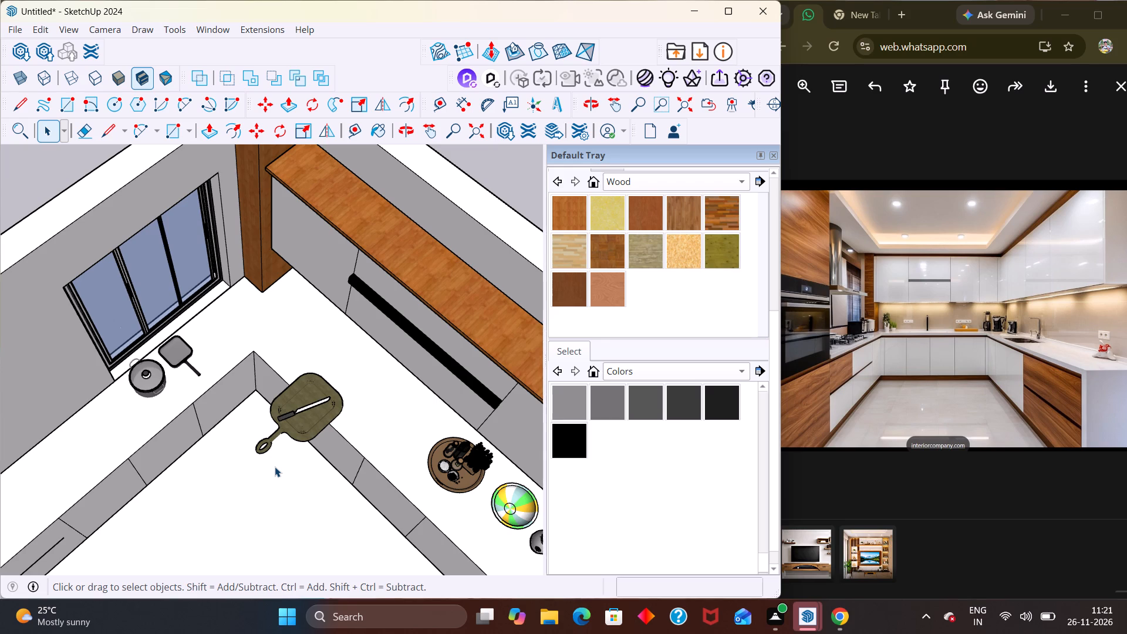
Examine the rotated cutting board's position relative to the countertop edge, the pot and pan, and the other accessories.
scroll(302, 439, up, 4)
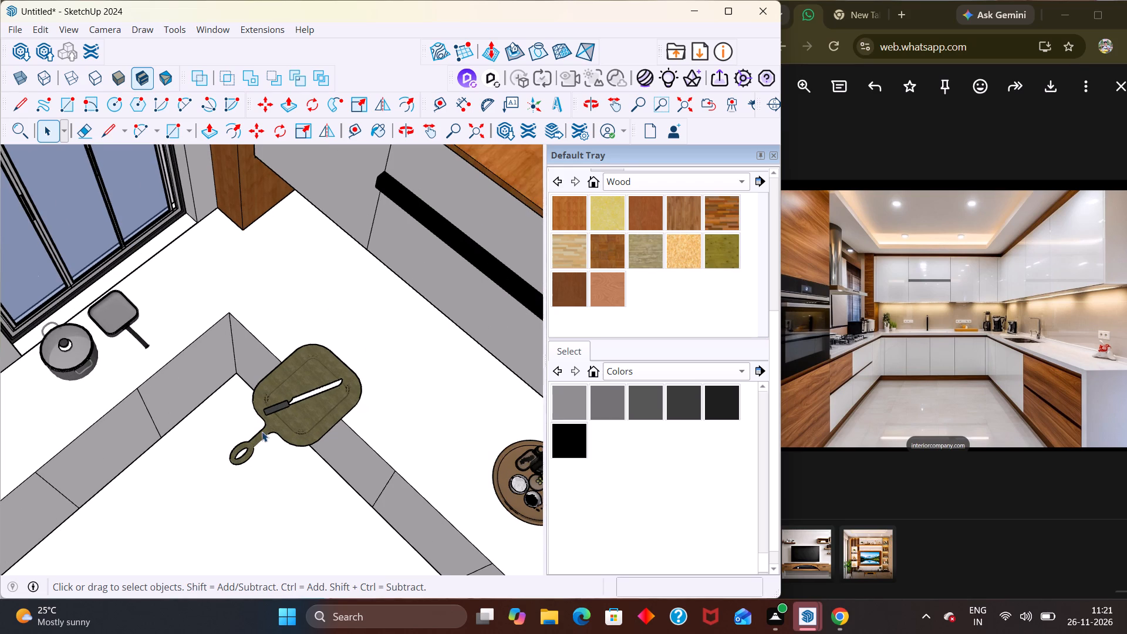
scroll(221, 336, up, 6)
scroll(349, 427, down, 5)
click(351, 461)
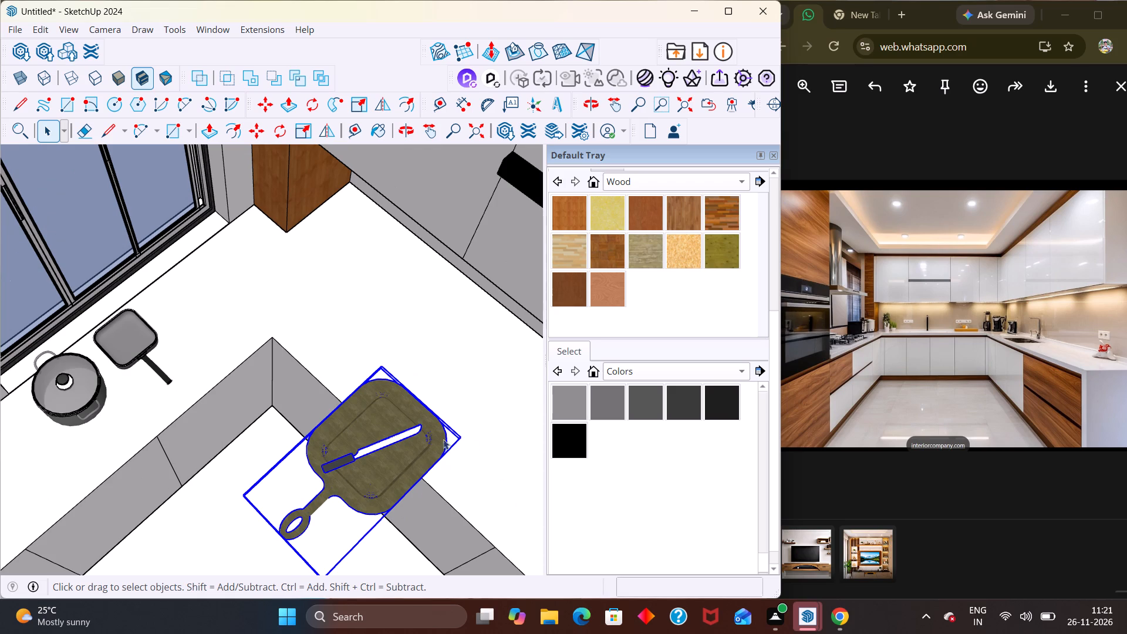
scroll(438, 457, down, 5)
middle_drag(446, 497, 452, 423)
scroll(453, 420, down, 3)
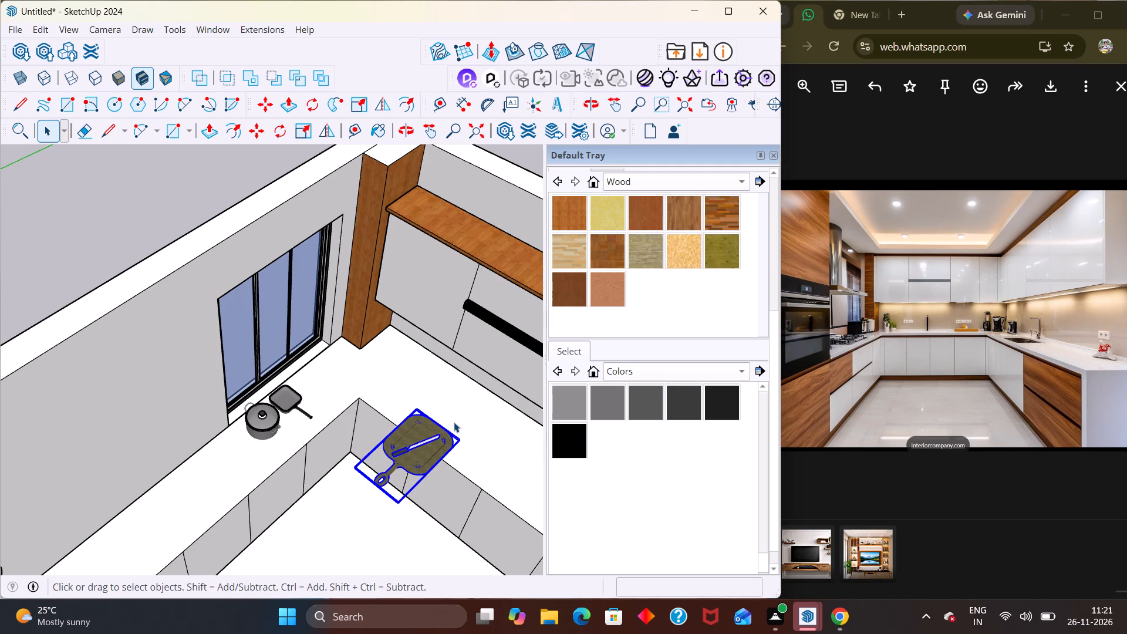
scroll(457, 429, down, 6)
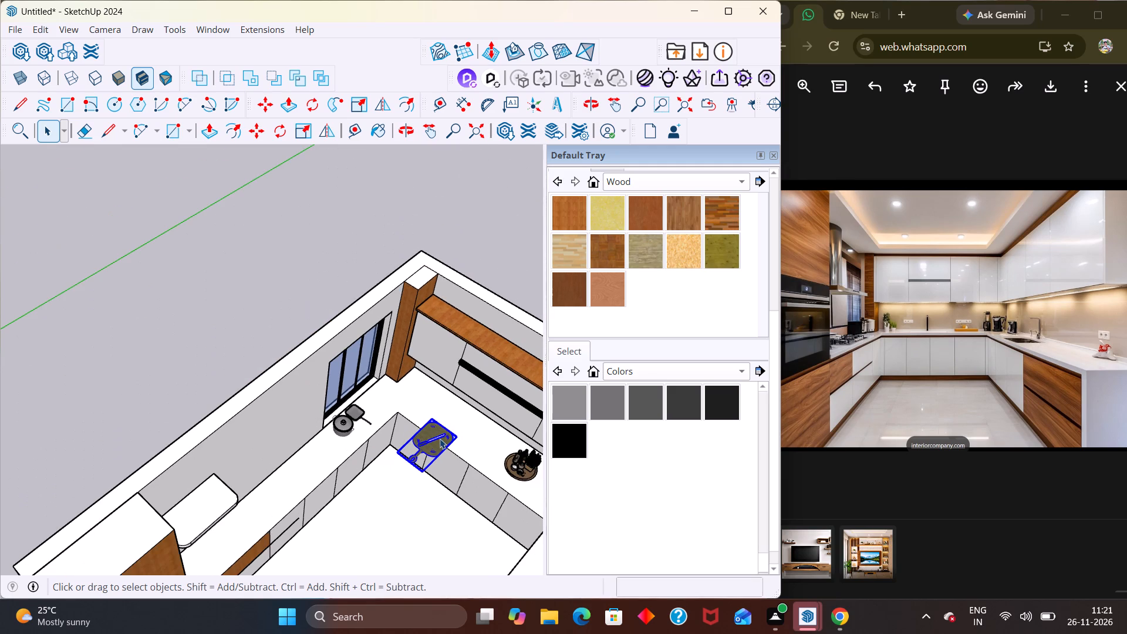
click(256, 302)
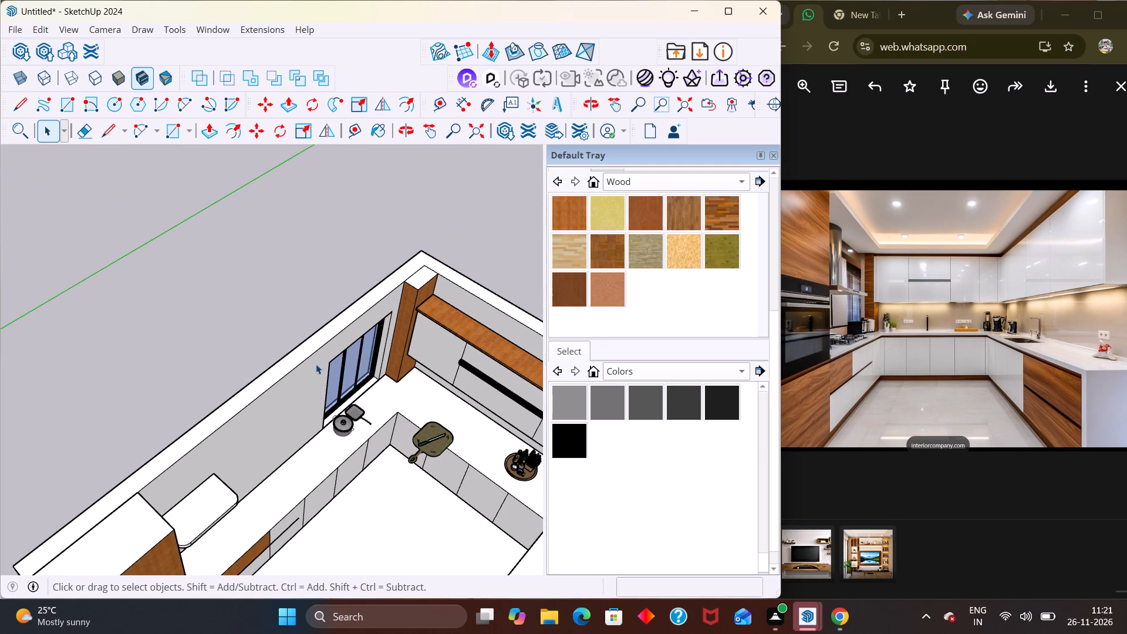
scroll(482, 458, up, 3)
middle_drag(389, 488, 365, 564)
scroll(370, 563, up, 1)
scroll(414, 498, down, 3)
middle_drag(436, 491, 472, 398)
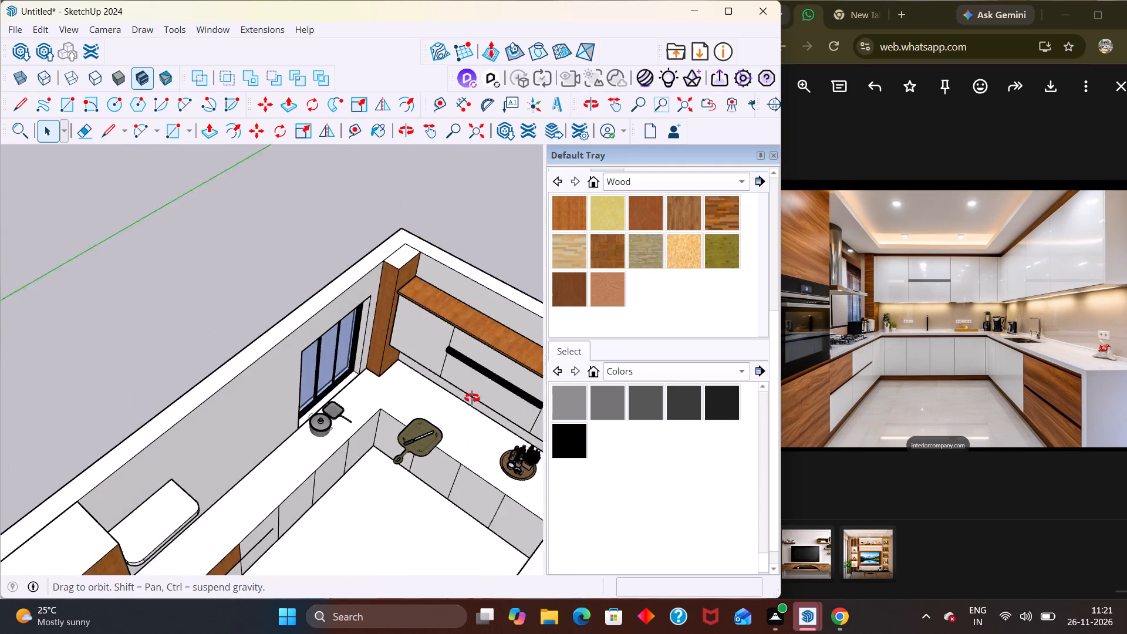
middle_drag(472, 398, 473, 373)
scroll(473, 373, up, 2)
scroll(371, 450, up, 1)
scroll(366, 456, down, 5)
scroll(359, 455, up, 1)
scroll(353, 451, down, 5)
middle_drag(444, 467, 572, 494)
scroll(339, 384, up, 1)
scroll(337, 382, down, 1)
scroll(332, 377, up, 3)
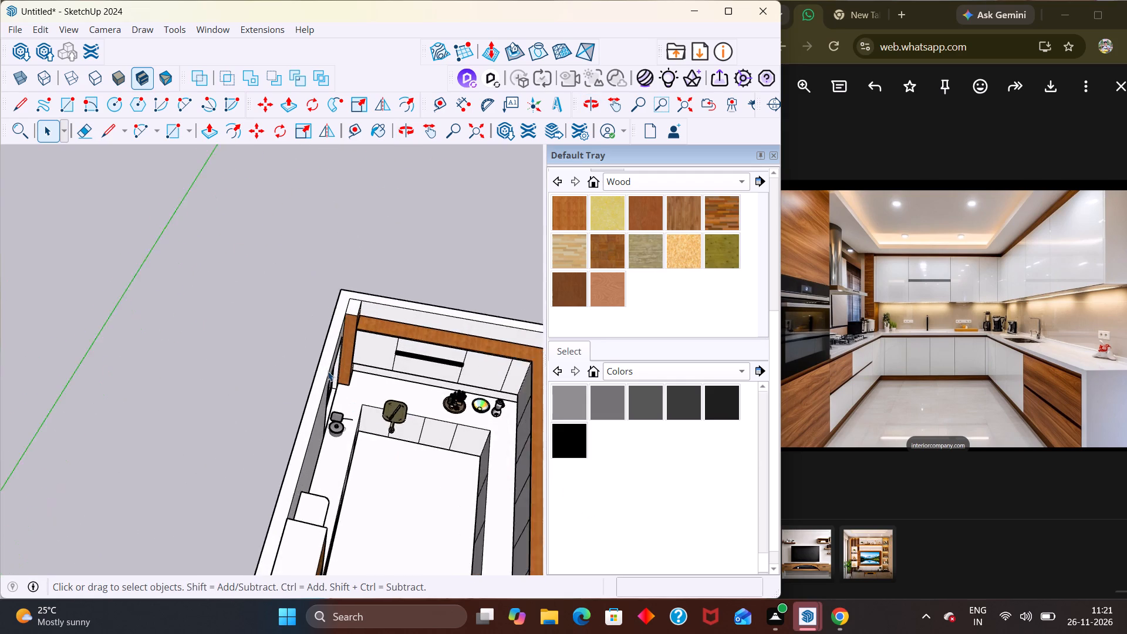
scroll(424, 409, up, 6)
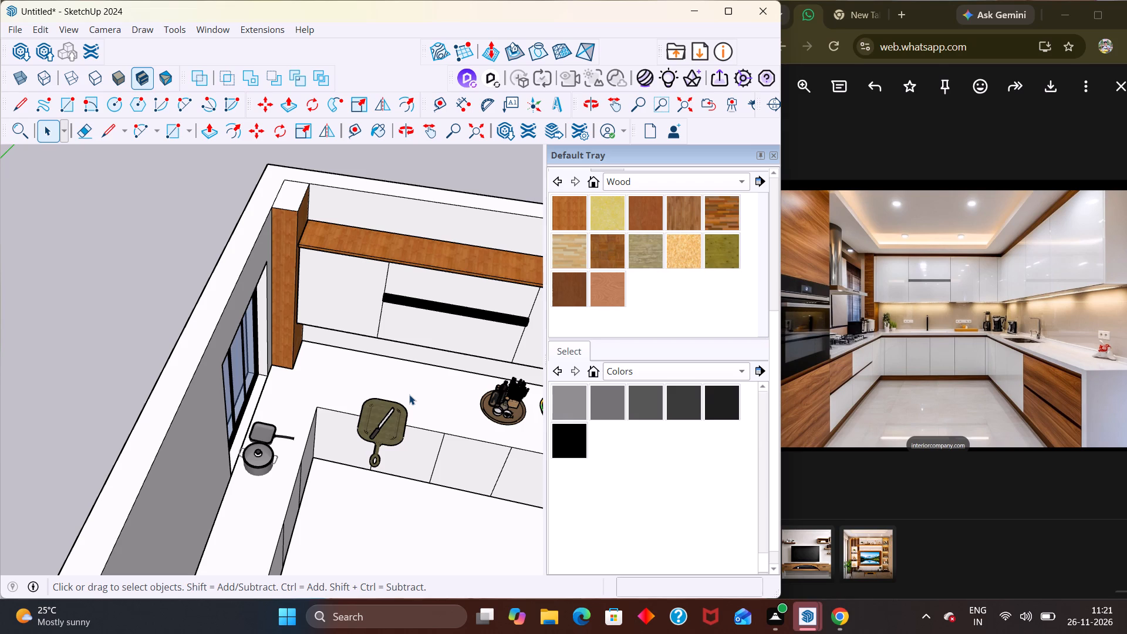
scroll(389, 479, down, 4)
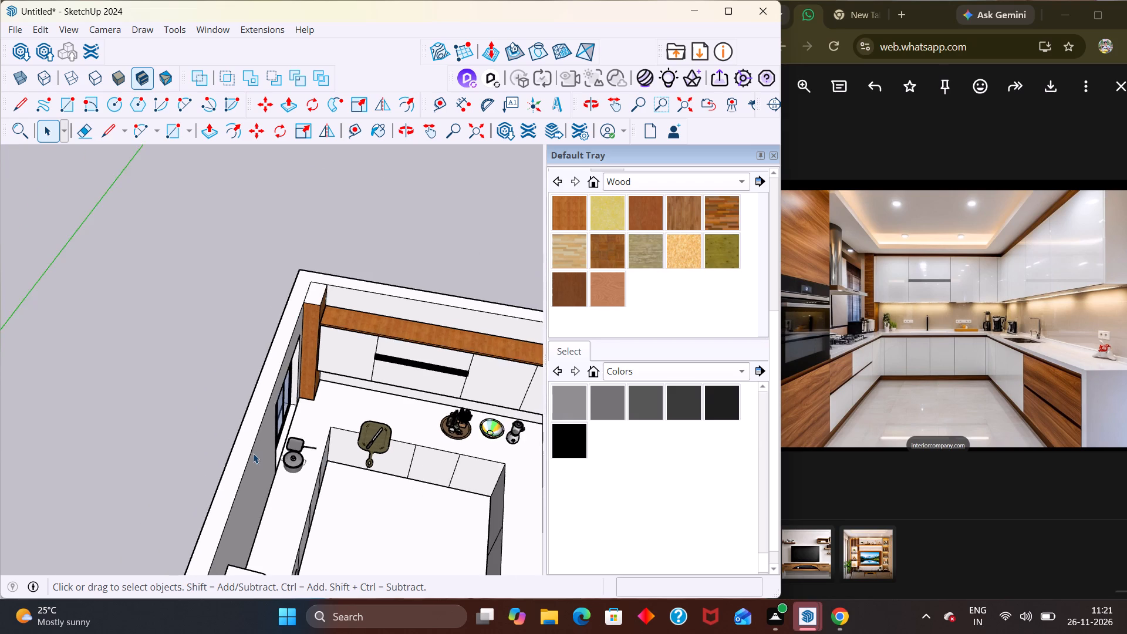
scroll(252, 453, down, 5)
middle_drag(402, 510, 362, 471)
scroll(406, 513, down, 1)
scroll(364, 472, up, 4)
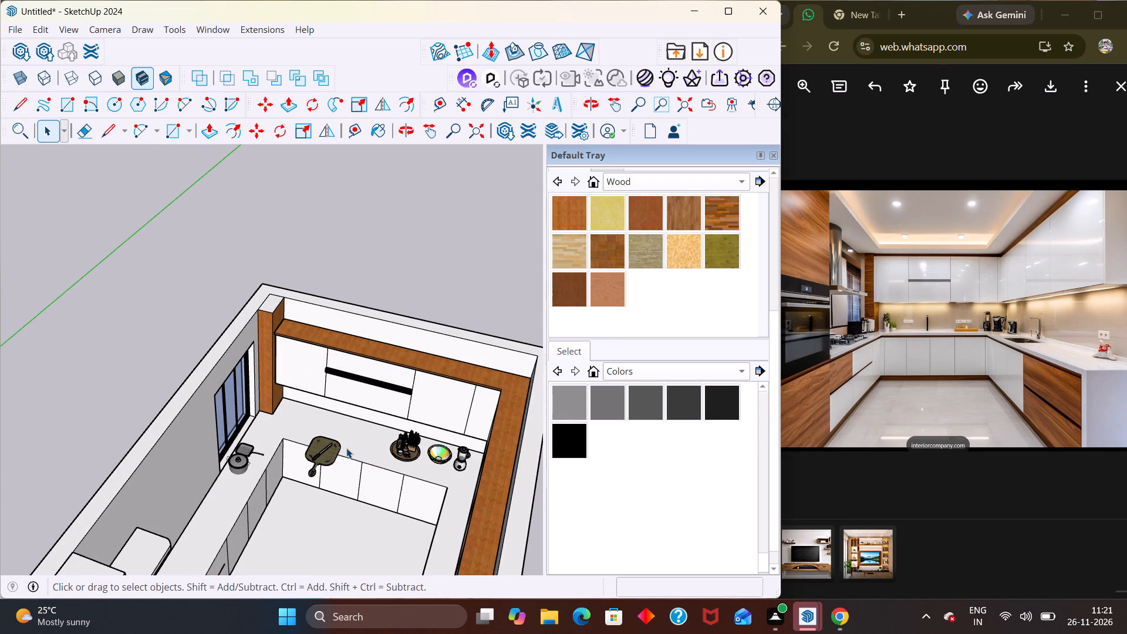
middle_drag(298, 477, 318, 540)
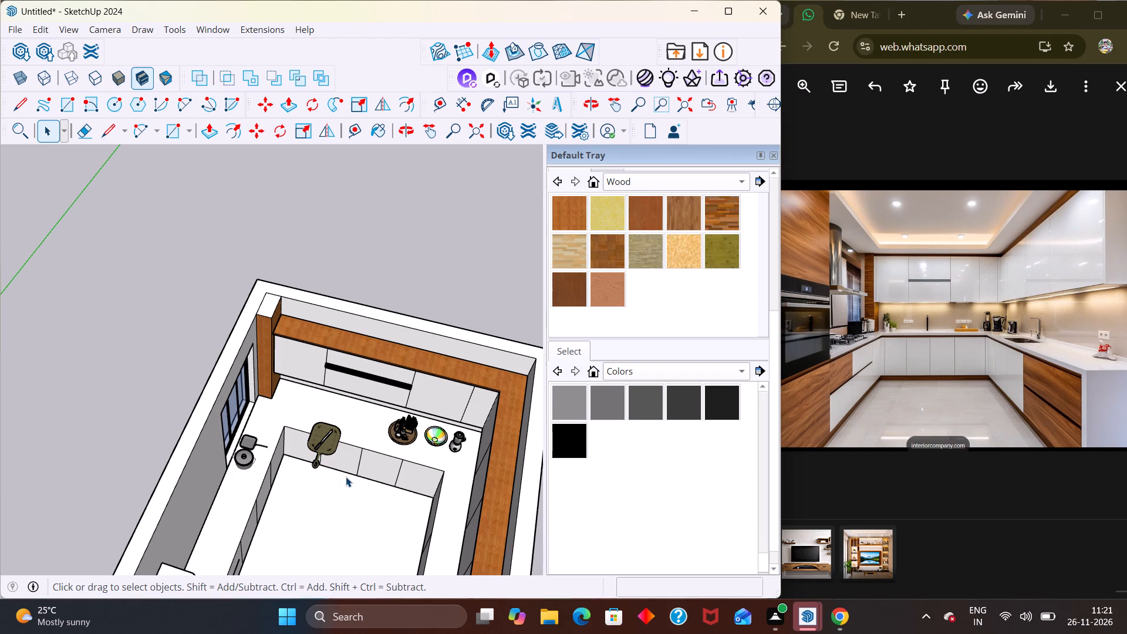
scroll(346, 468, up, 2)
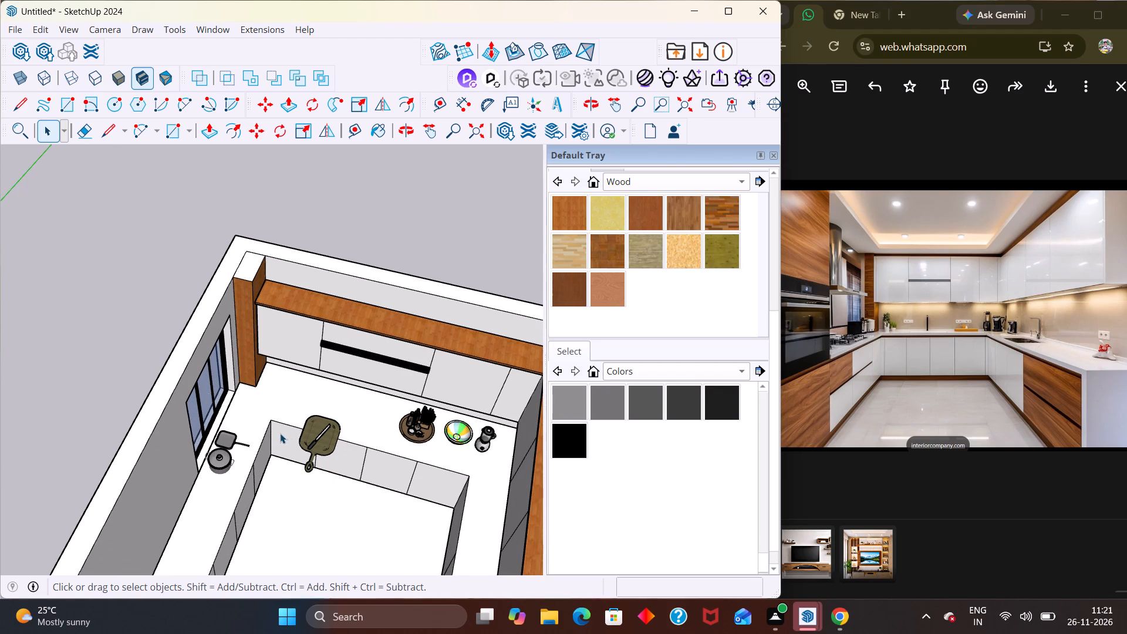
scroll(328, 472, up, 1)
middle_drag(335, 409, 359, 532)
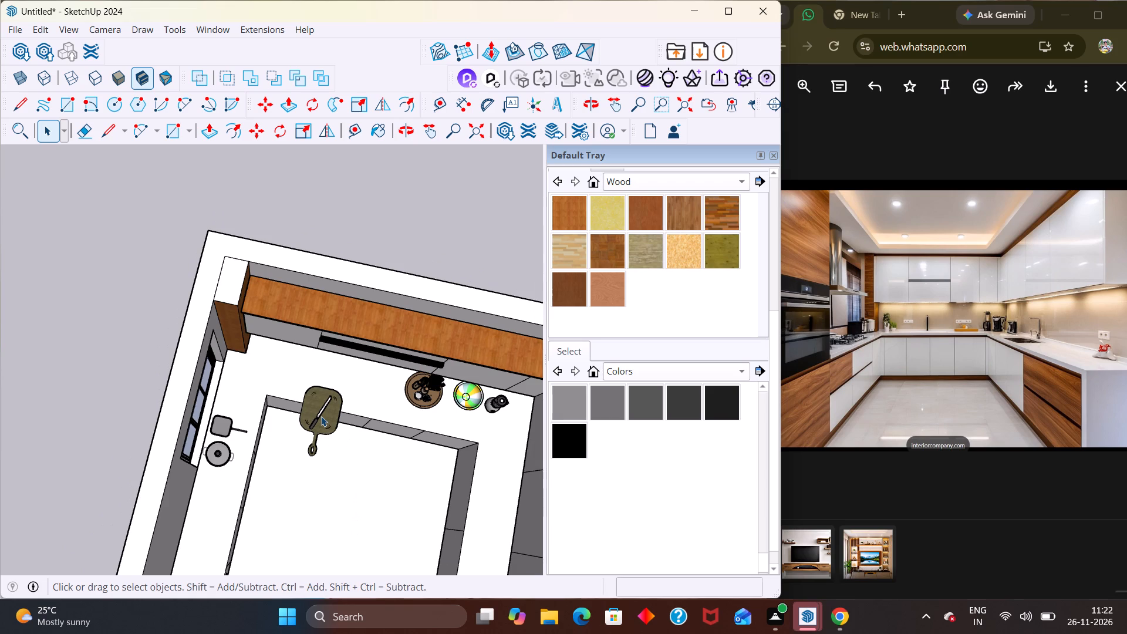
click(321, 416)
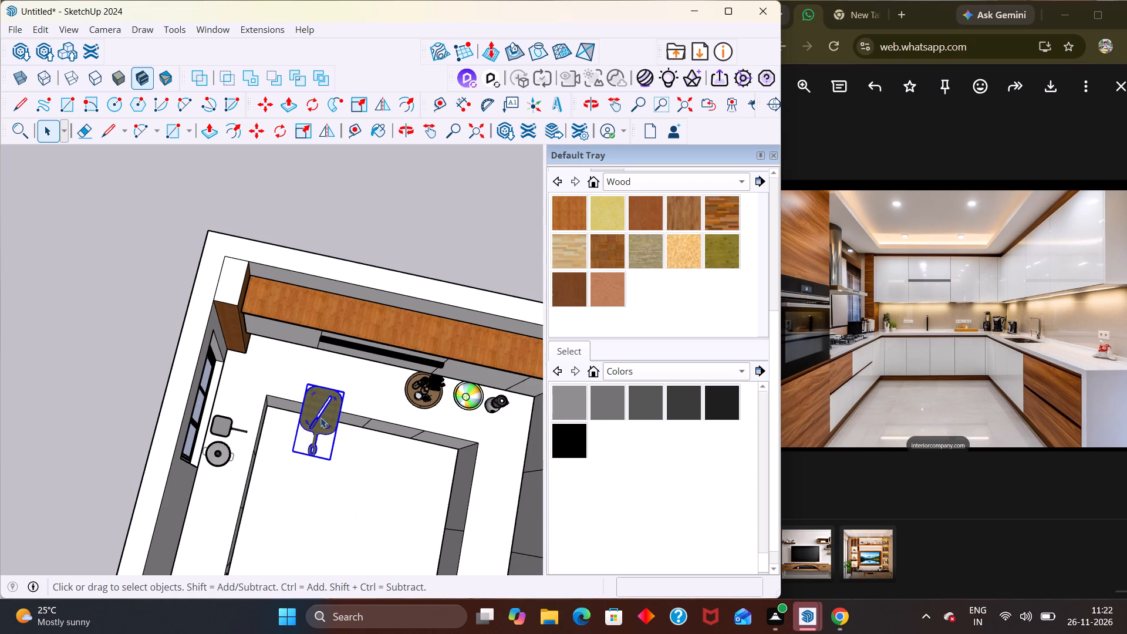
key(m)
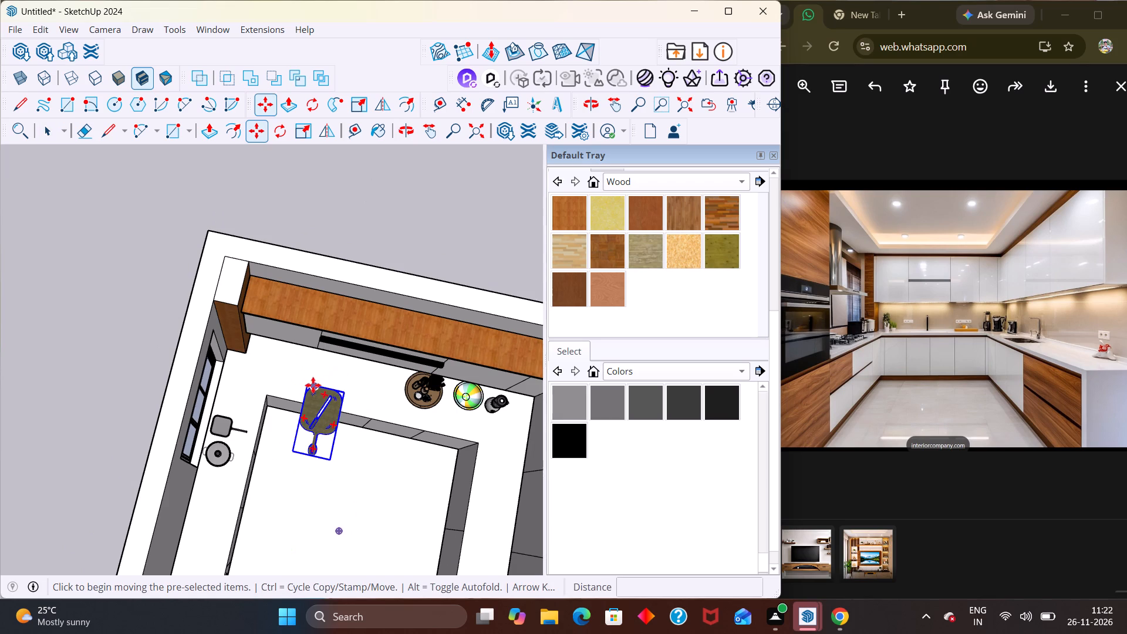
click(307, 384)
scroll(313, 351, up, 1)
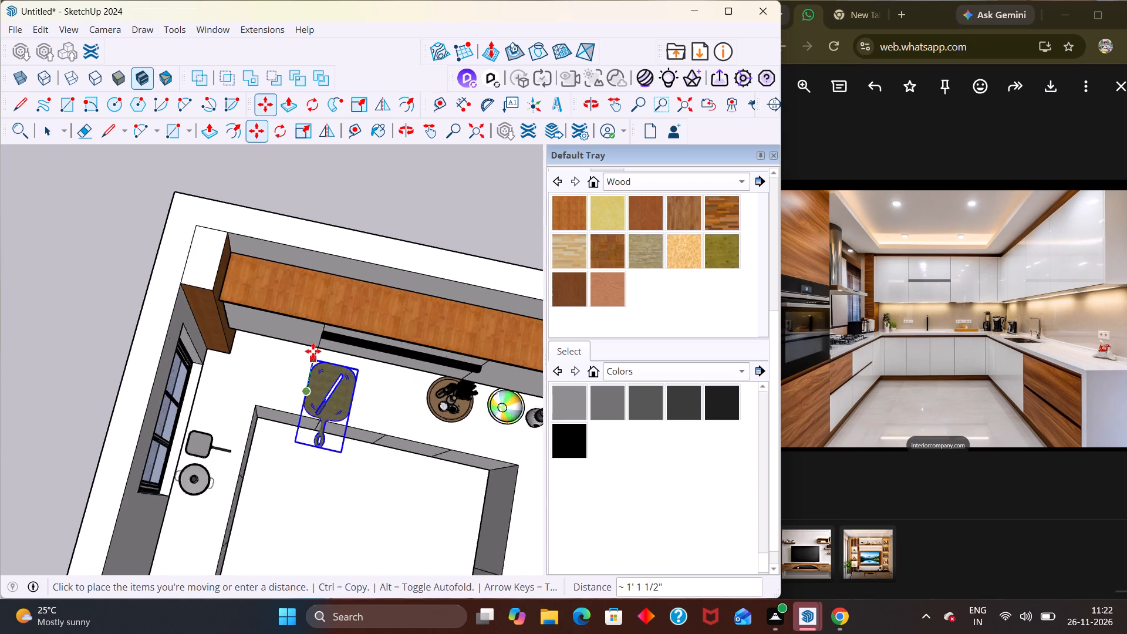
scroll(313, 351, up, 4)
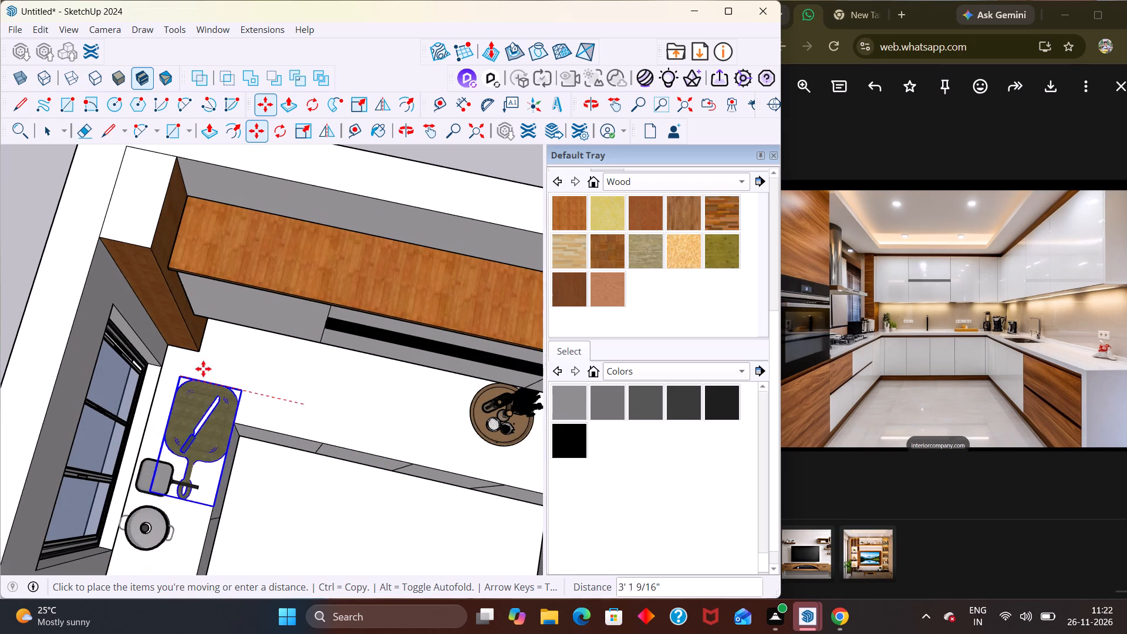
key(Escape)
Delete the cutting board with knife from the countertop and clear the selection.
scroll(263, 381, down, 5)
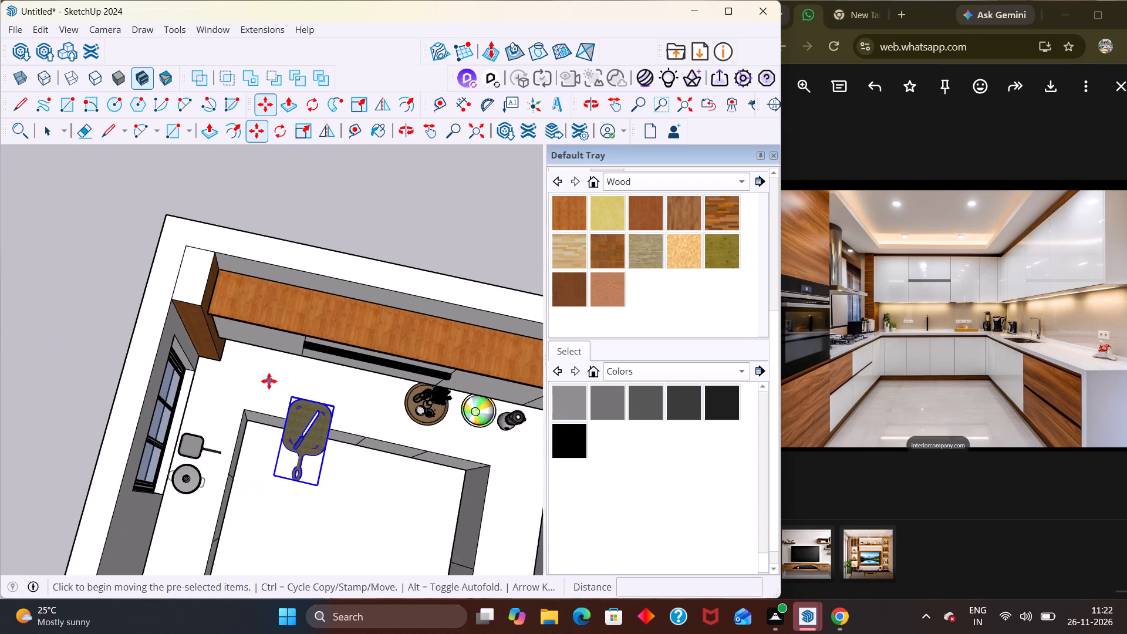
key(Delete)
middle_drag(252, 499, 232, 461)
scroll(239, 483, down, 1)
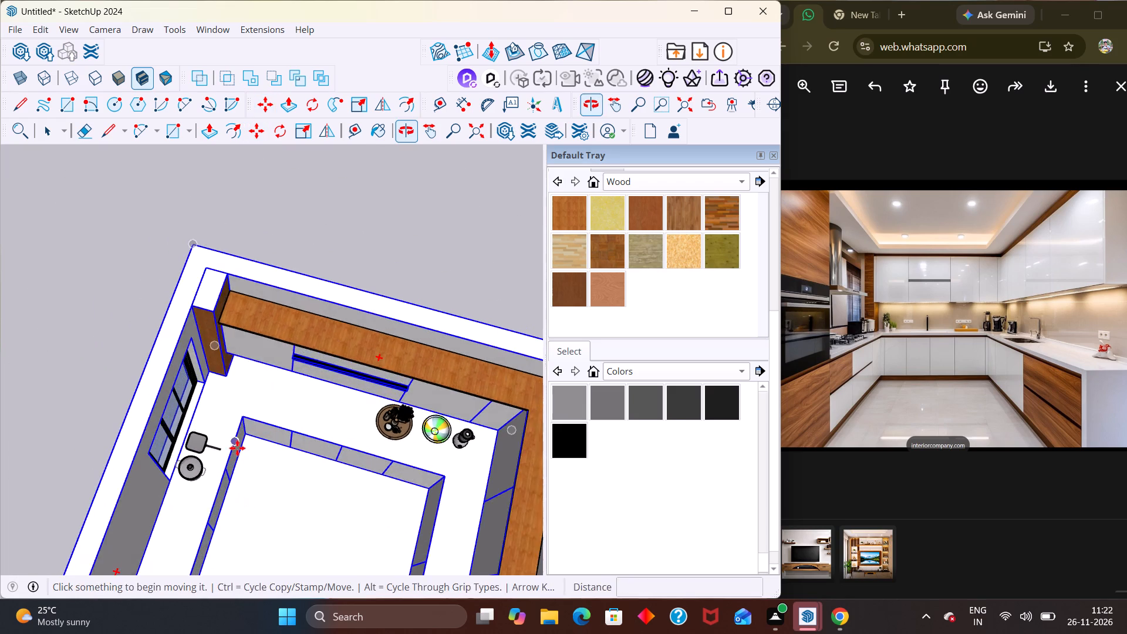
scroll(238, 448, down, 4)
key(space)
click(163, 367)
Examine the kitchen from several angles, checking the countertop by the window and the accessories under the wall cabinets.
scroll(294, 493, down, 3)
scroll(299, 504, up, 1)
scroll(299, 505, down, 1)
middle_drag(301, 507, 380, 285)
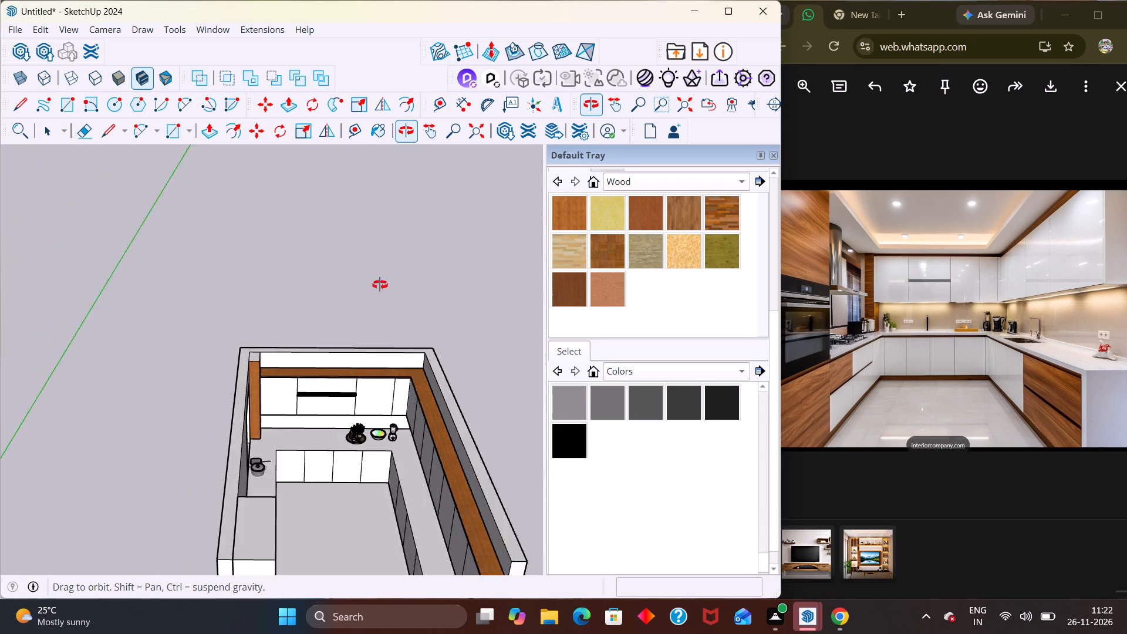
middle_drag(380, 285, 370, 312)
middle_drag(317, 513, 273, 485)
scroll(276, 485, up, 6)
middle_drag(251, 448, 156, 505)
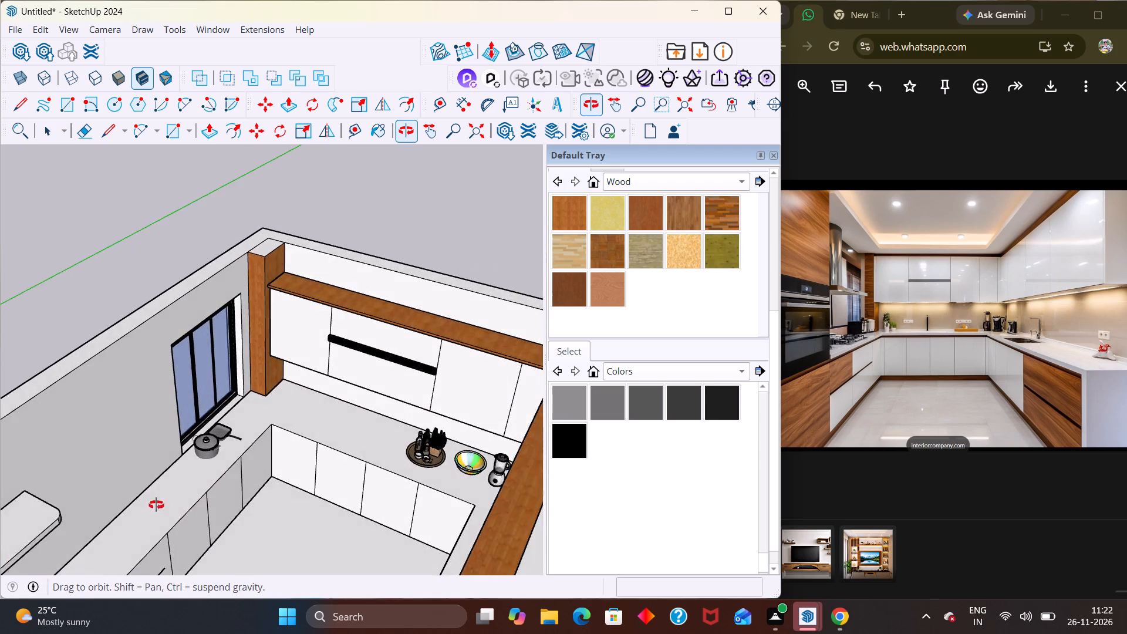
middle_drag(156, 505, 154, 505)
scroll(198, 426, up, 9)
middle_drag(213, 461, 100, 534)
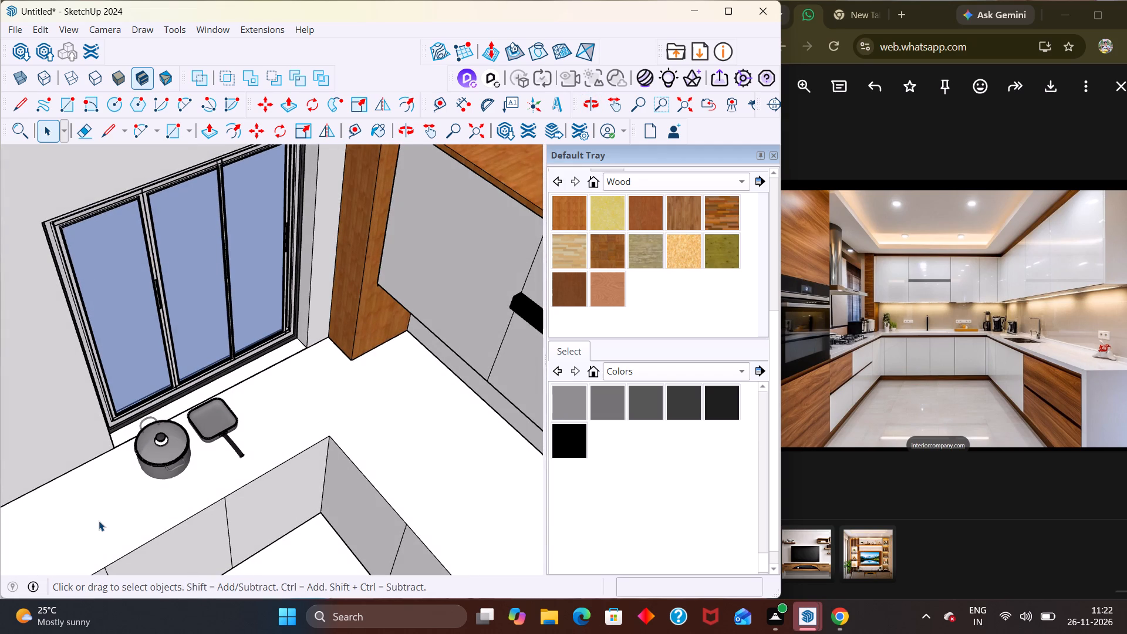
scroll(120, 511, down, 2)
scroll(214, 461, down, 9)
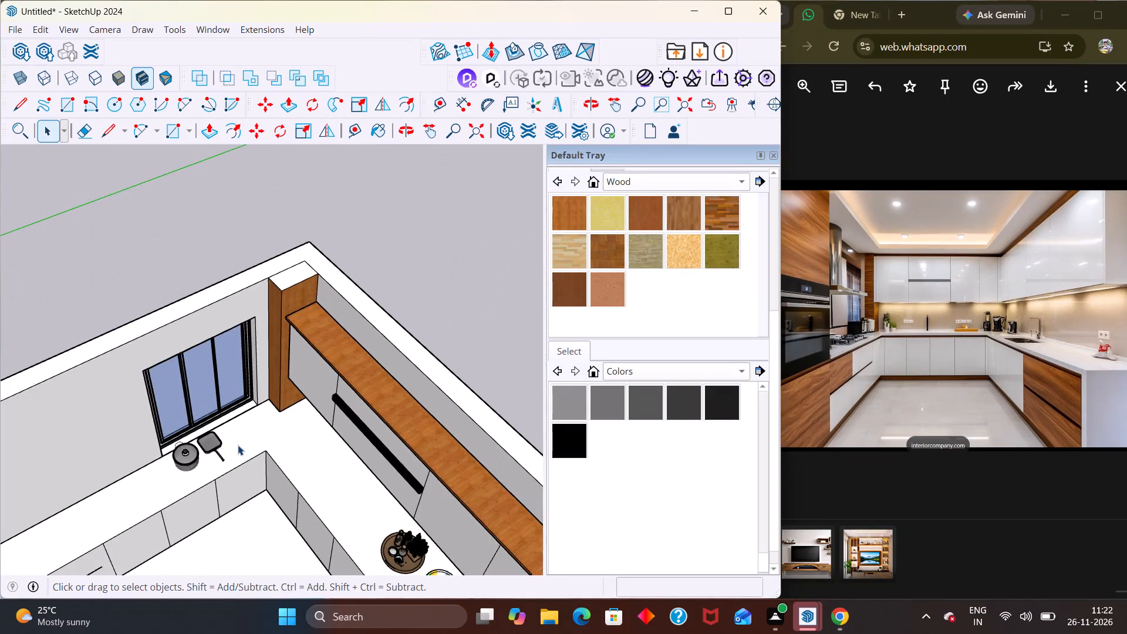
scroll(238, 445, down, 4)
scroll(238, 444, up, 1)
scroll(238, 444, down, 3)
middle_drag(242, 494, 392, 521)
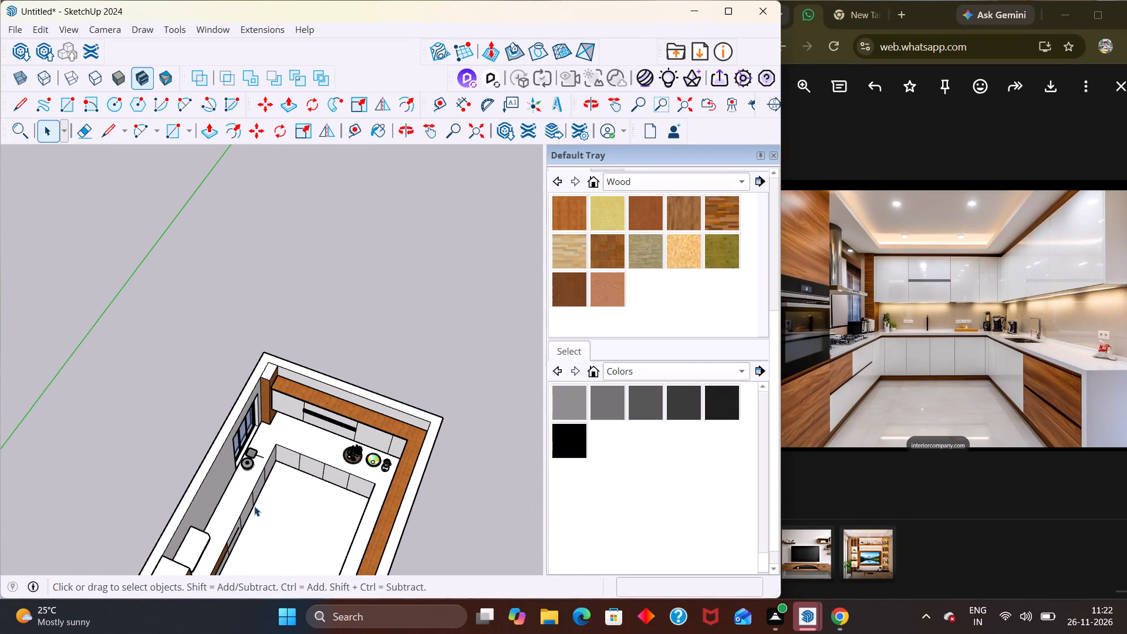
scroll(264, 464, down, 7)
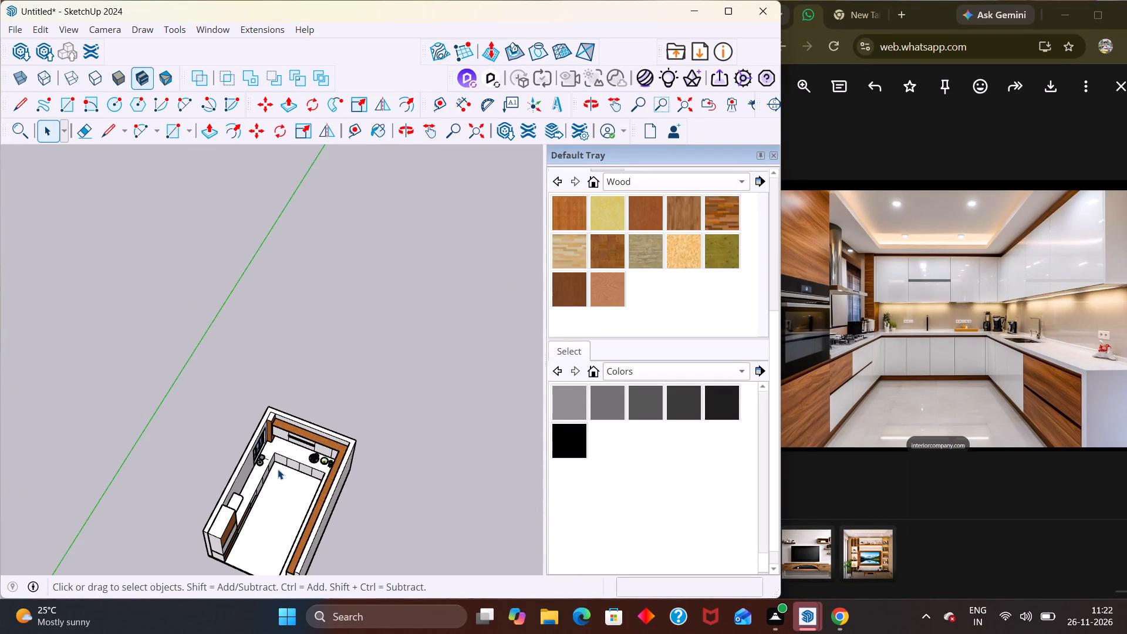
scroll(281, 474, down, 4)
middle_drag(252, 499, 253, 499)
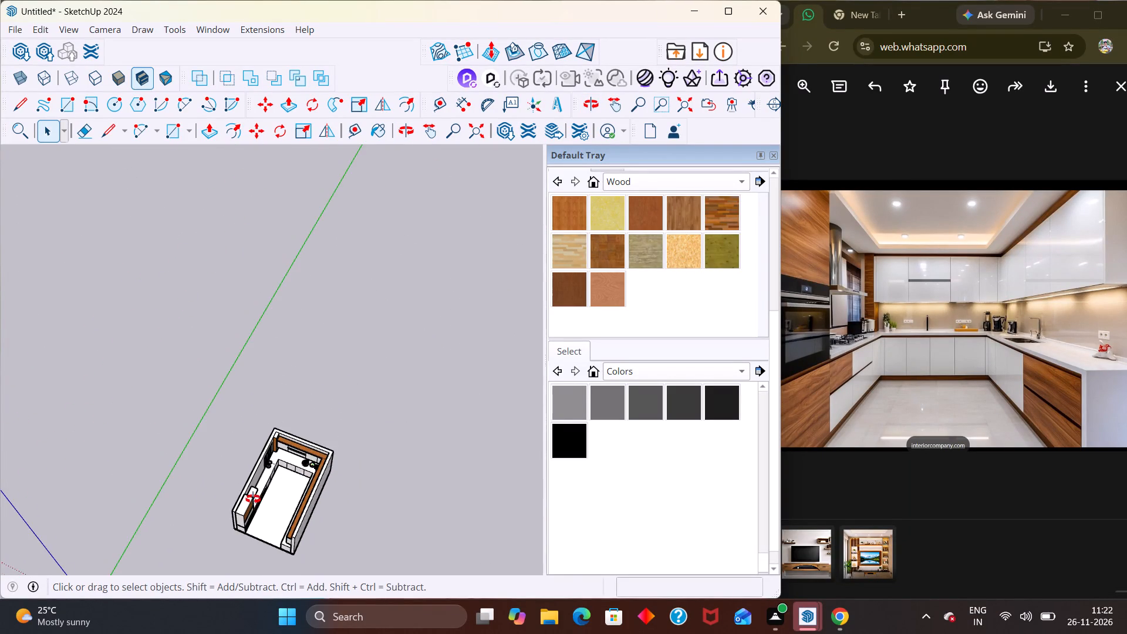
middle_drag(253, 499, 272, 389)
scroll(272, 389, up, 4)
middle_drag(290, 490, 358, 548)
scroll(350, 574, up, 1)
scroll(334, 435, down, 9)
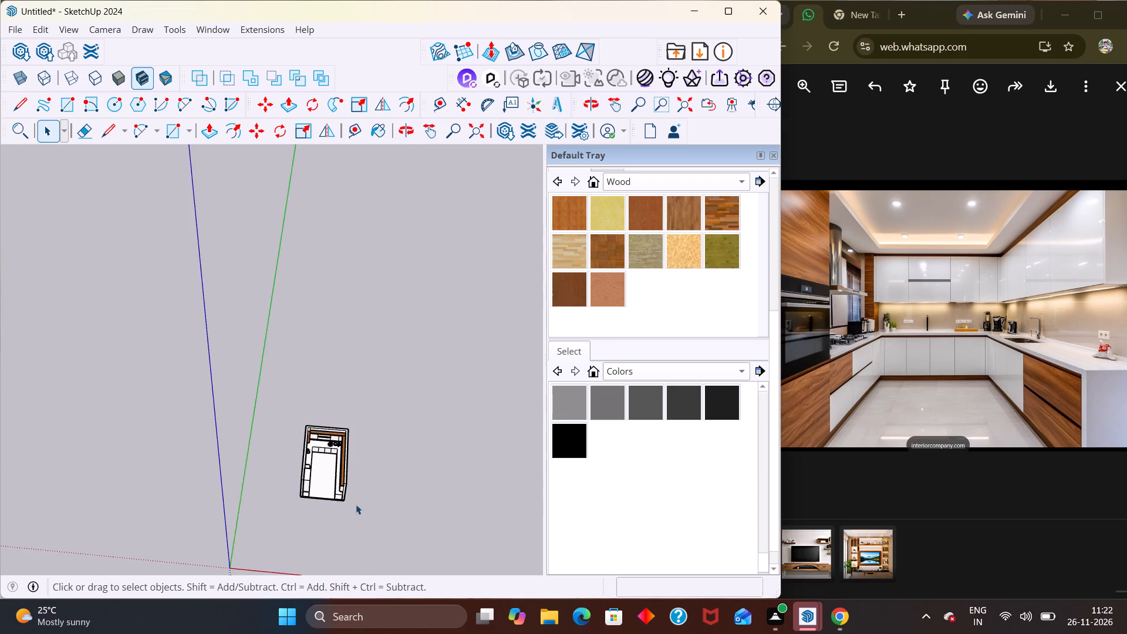
middle_drag(393, 547, 386, 343)
scroll(386, 360, up, 8)
middle_drag(331, 476, 343, 555)
scroll(312, 485, up, 5)
middle_drag(327, 446, 186, 558)
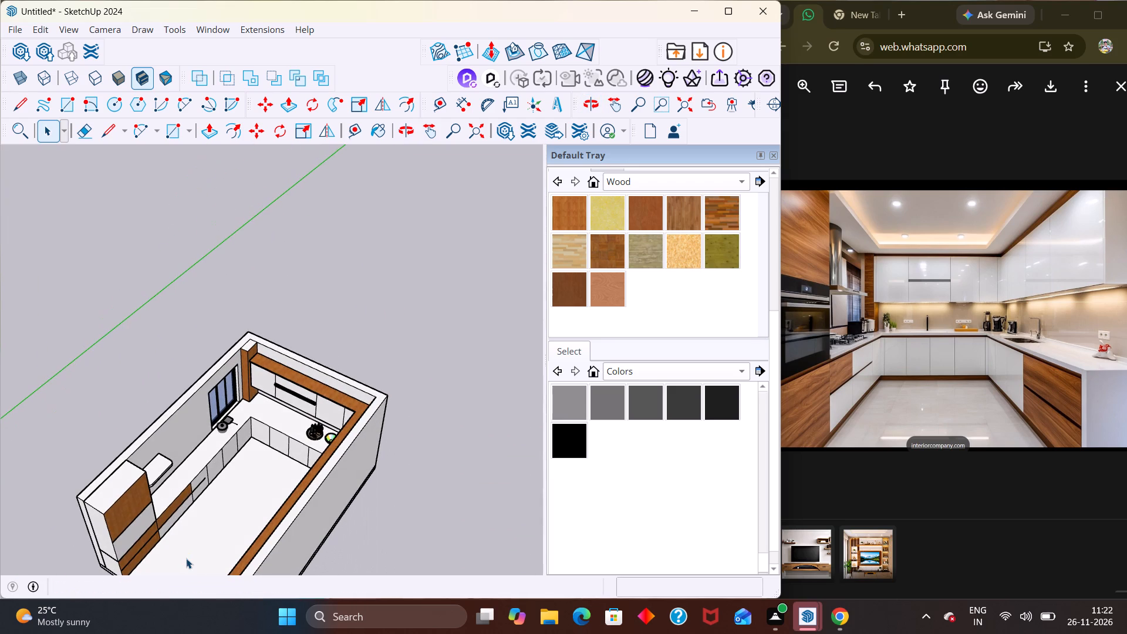
scroll(190, 418, up, 3)
Open 3D Warehouse, dismiss the promotion and browse the KITCHEN THINGS models for another countertop accessory.
click(14, 52)
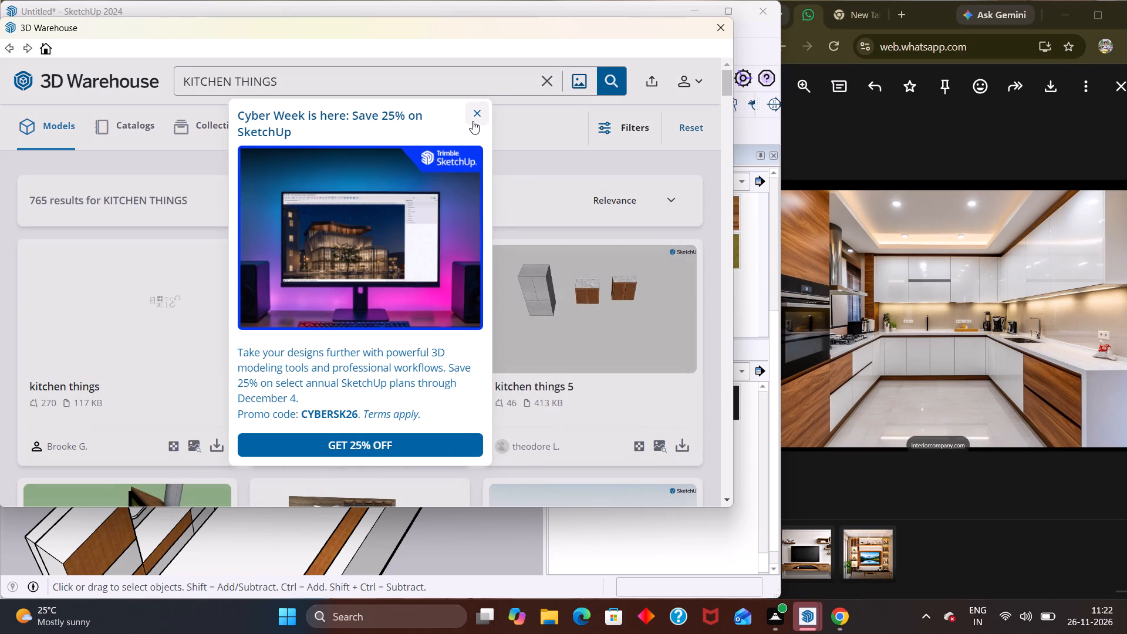
click(476, 116)
scroll(352, 366, down, 5)
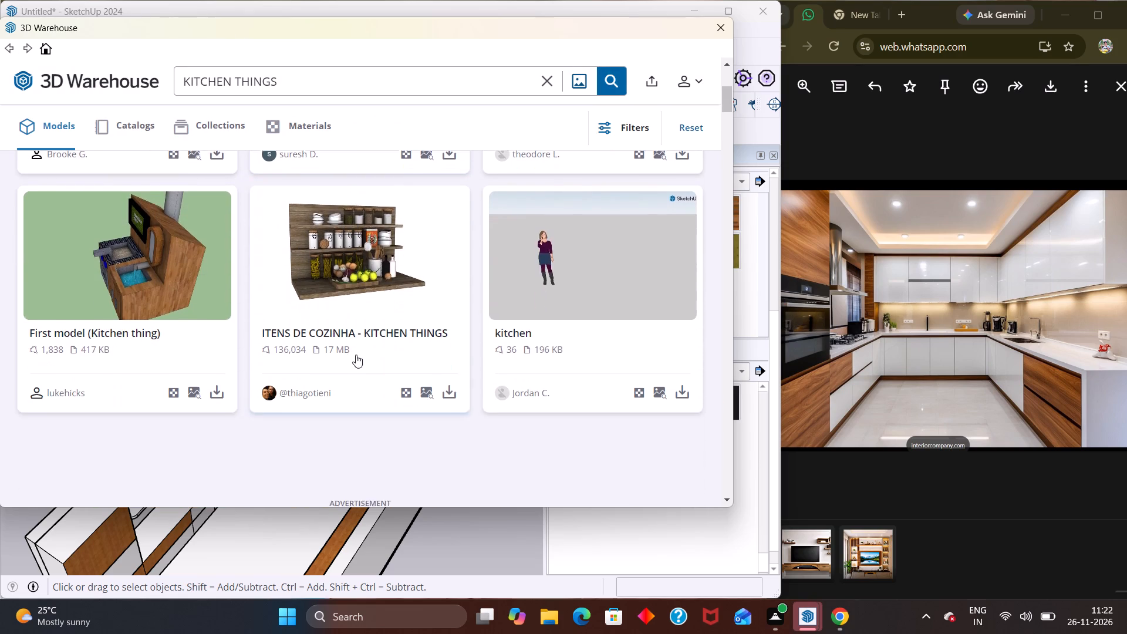
scroll(356, 355, down, 7)
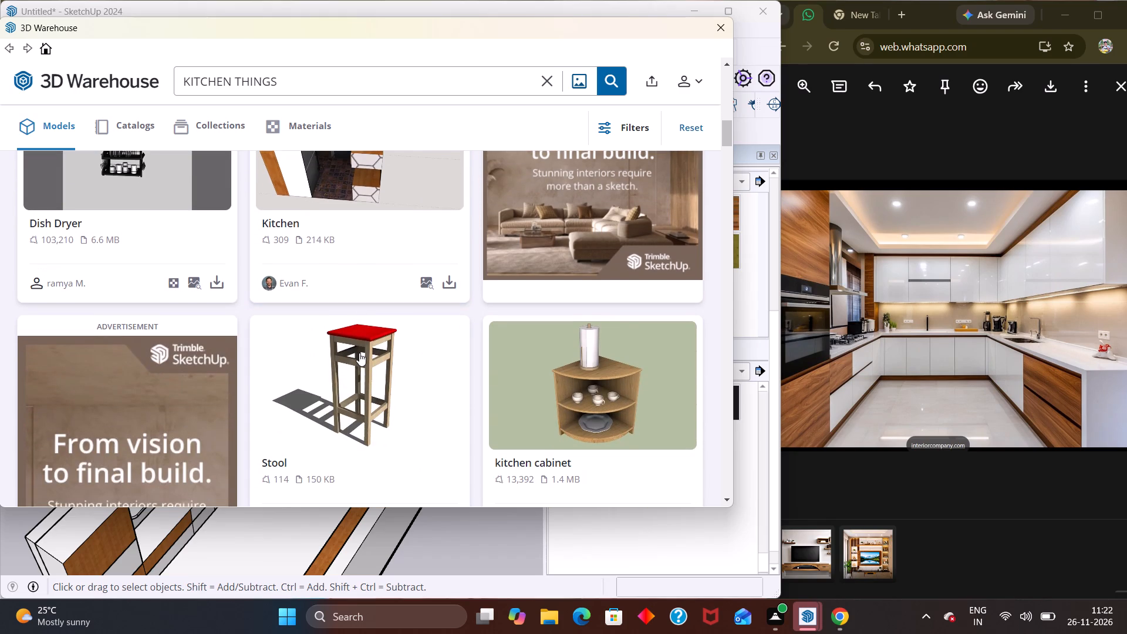
scroll(376, 364, down, 1)
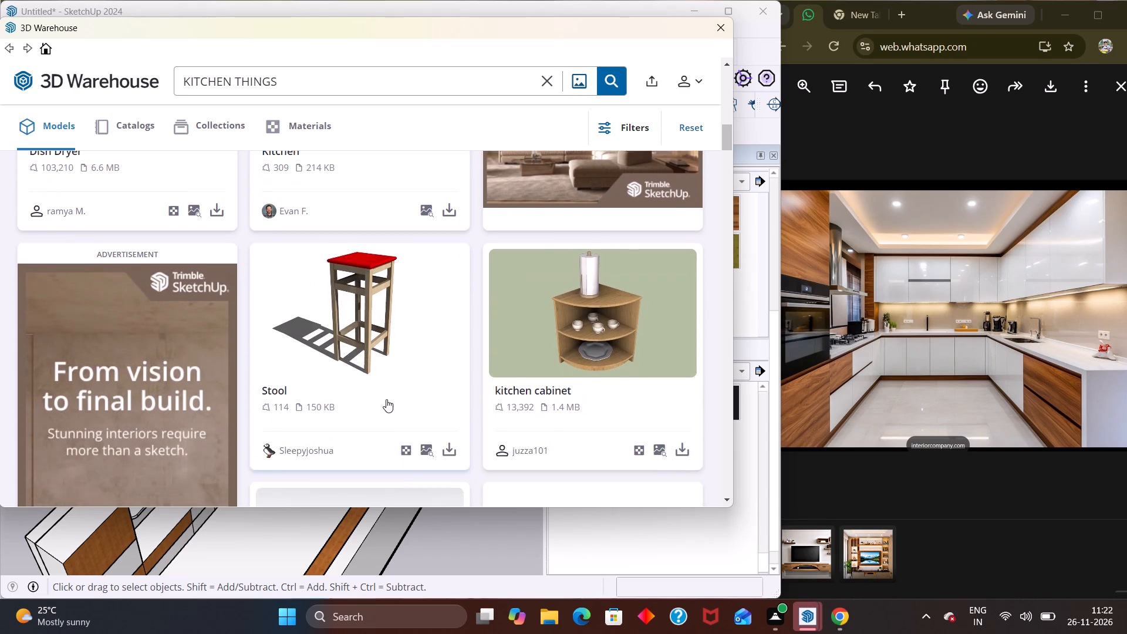
scroll(386, 403, down, 7)
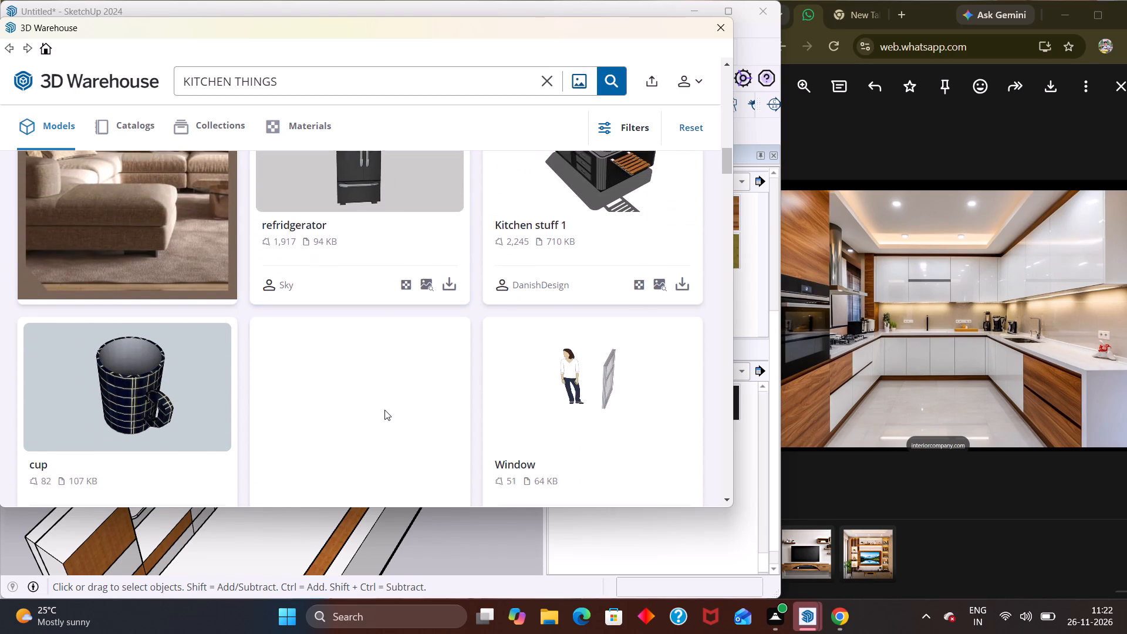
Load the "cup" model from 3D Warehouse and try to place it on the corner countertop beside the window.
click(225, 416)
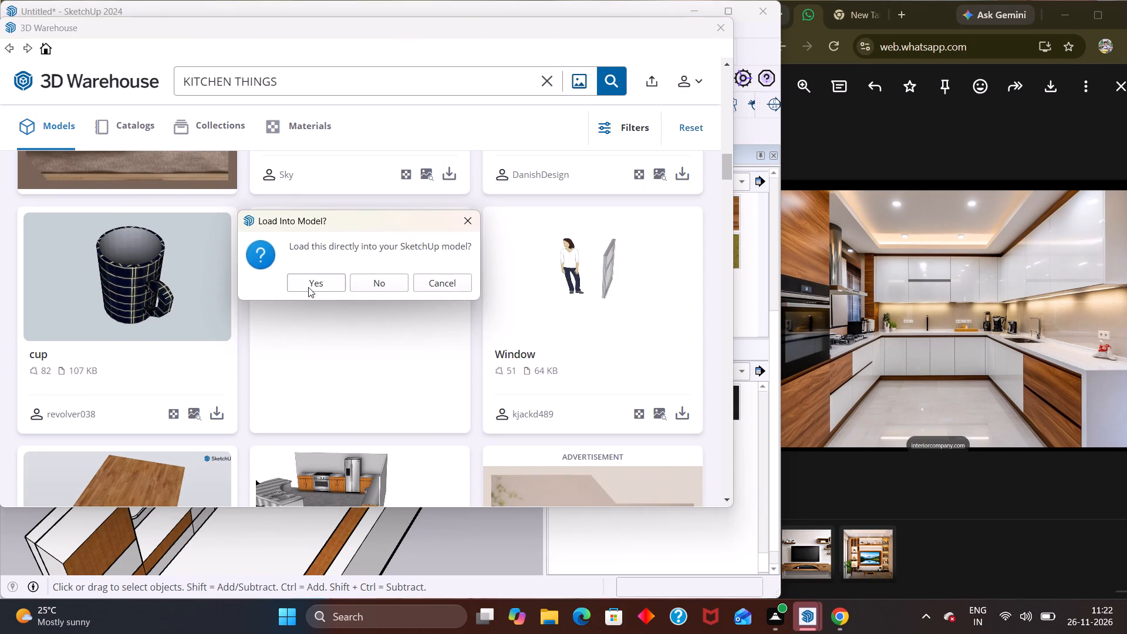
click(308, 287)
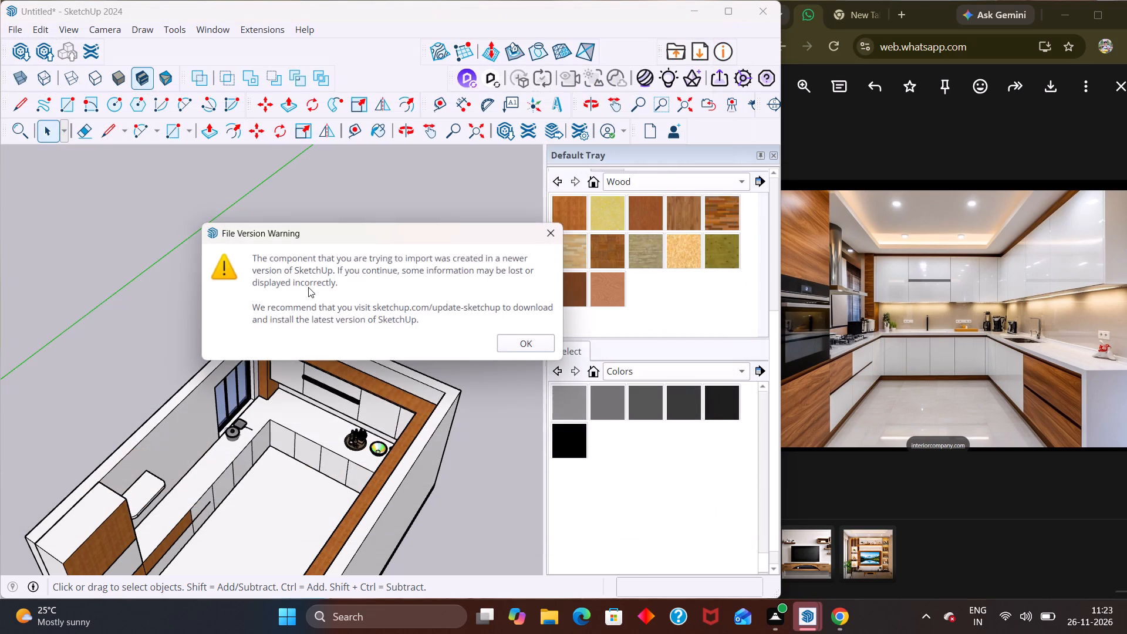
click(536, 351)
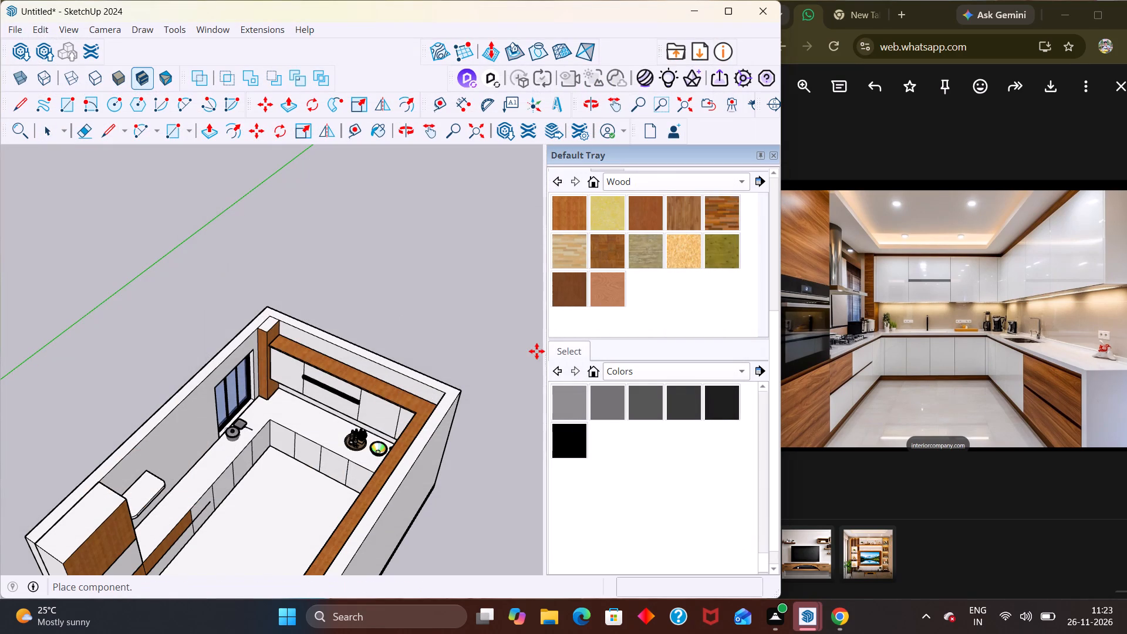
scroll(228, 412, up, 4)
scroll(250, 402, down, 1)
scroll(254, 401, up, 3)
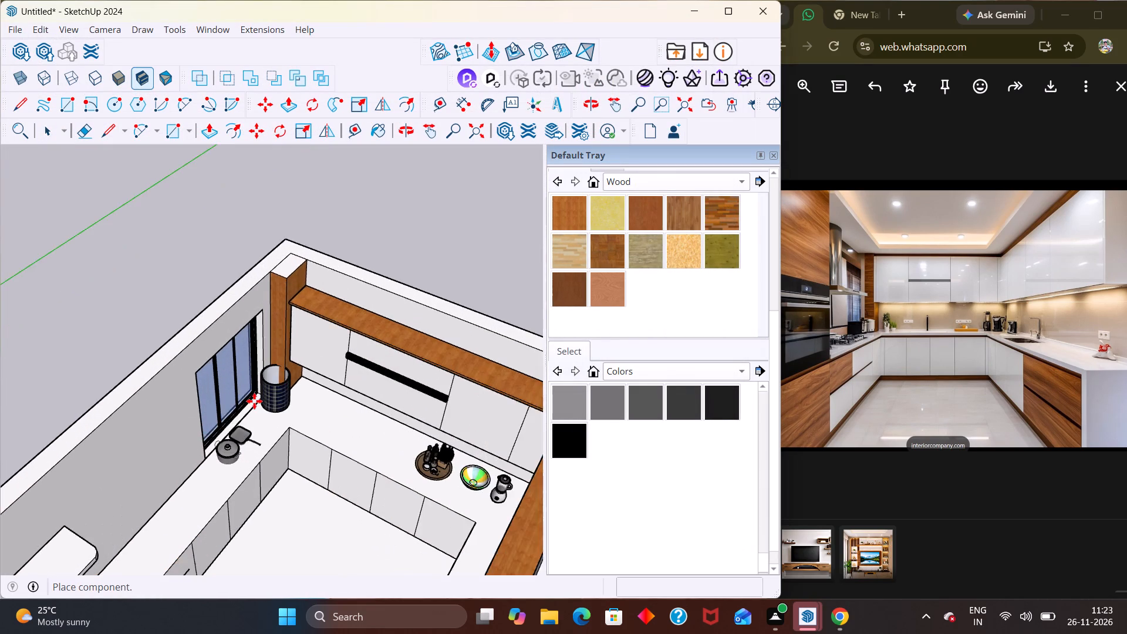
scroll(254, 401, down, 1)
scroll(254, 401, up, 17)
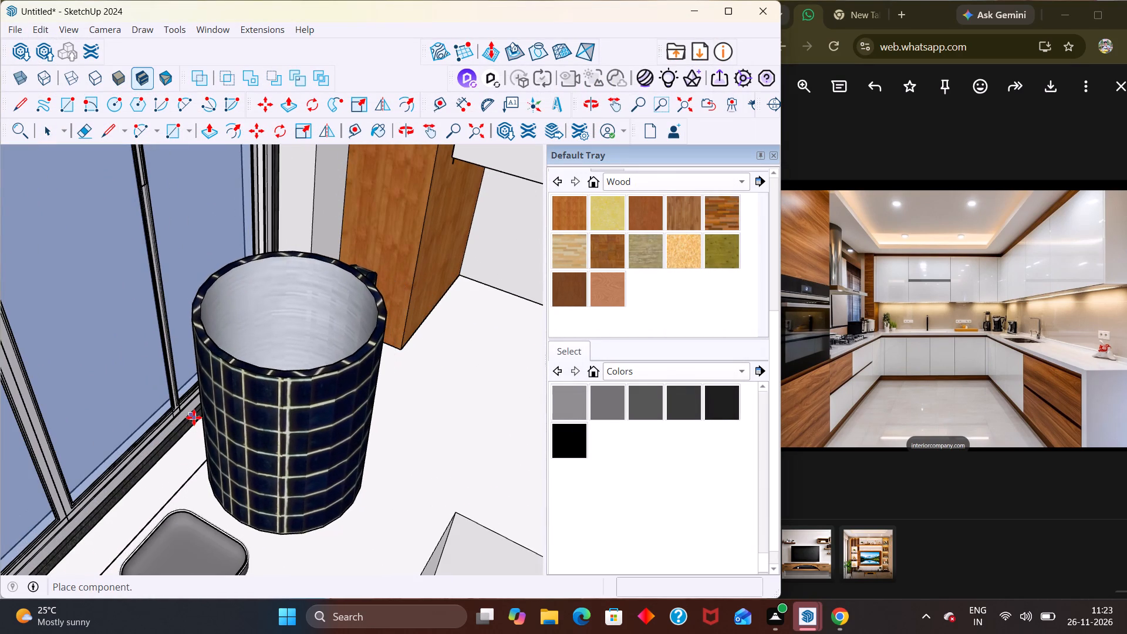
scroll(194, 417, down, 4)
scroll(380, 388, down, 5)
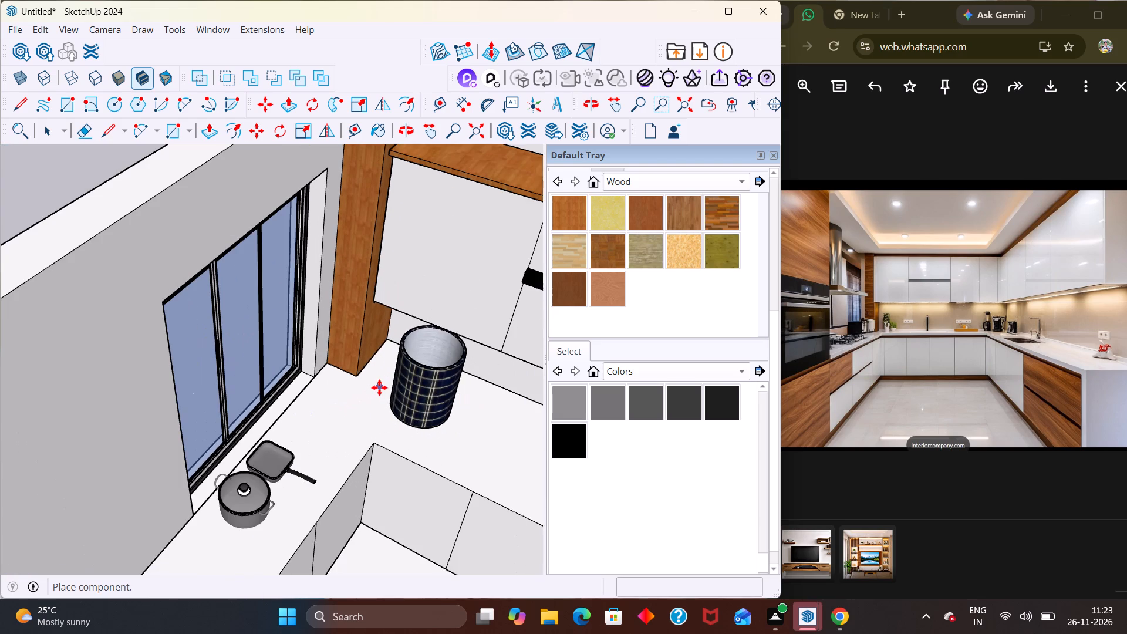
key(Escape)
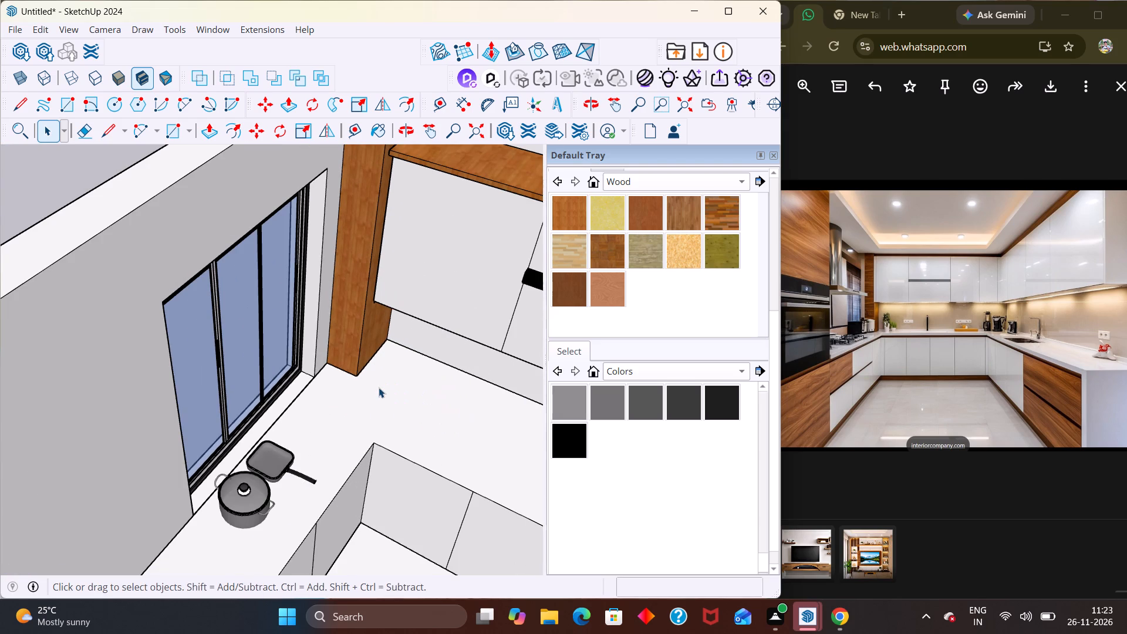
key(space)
Open 3D Warehouse, dismiss the promotion and browse the KITCHEN THINGS models for another countertop accessory.
scroll(370, 392, down, 3)
click(22, 53)
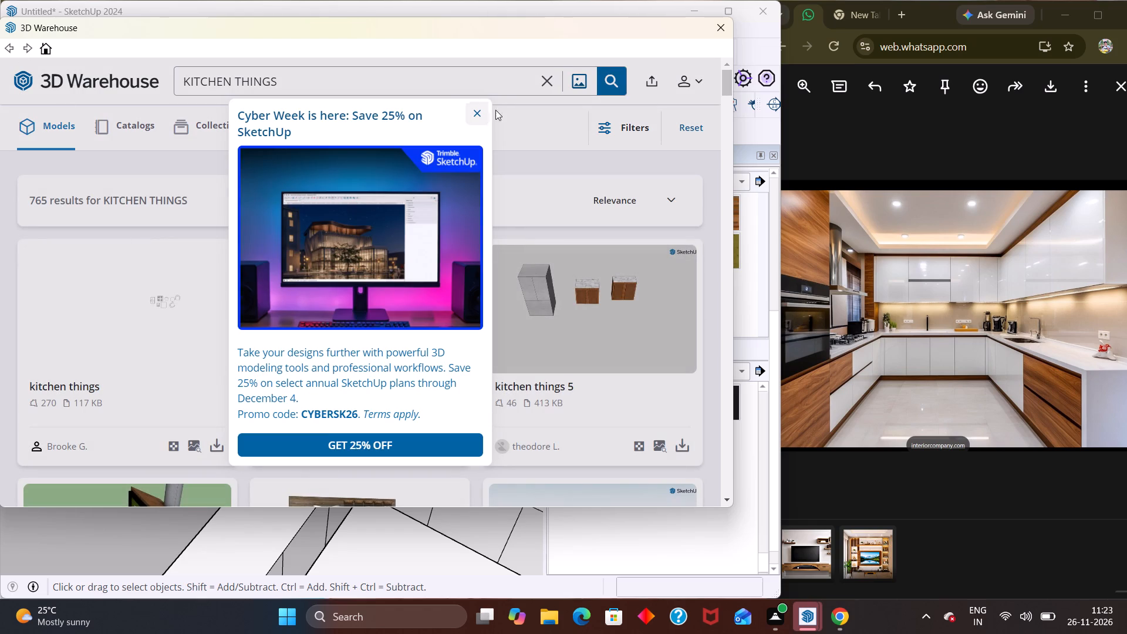
click(468, 113)
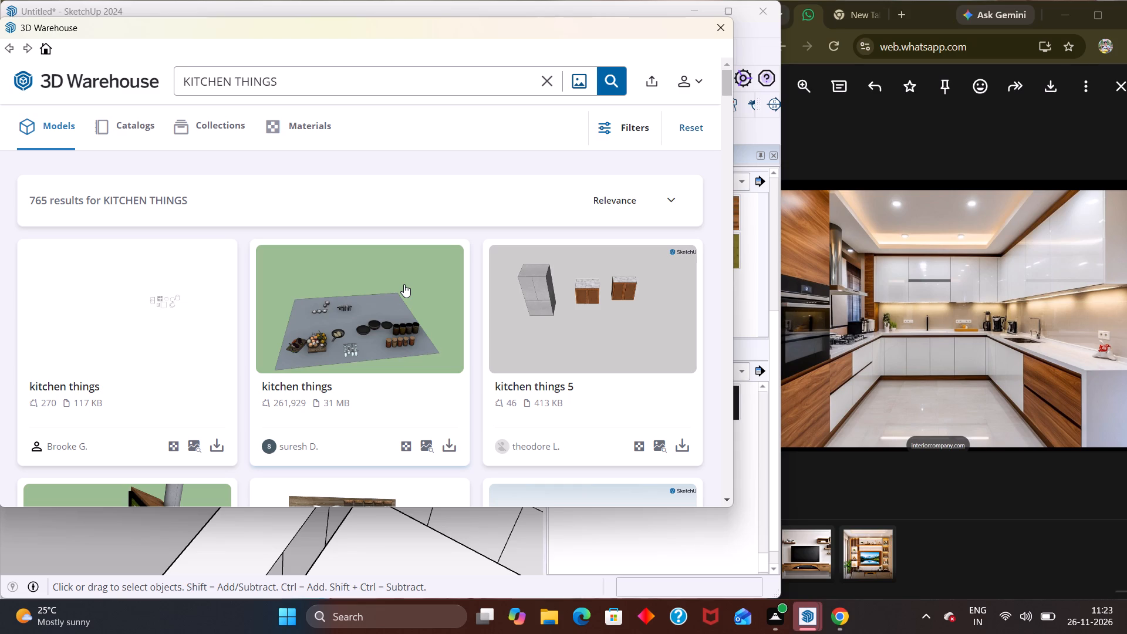
scroll(404, 286, down, 2)
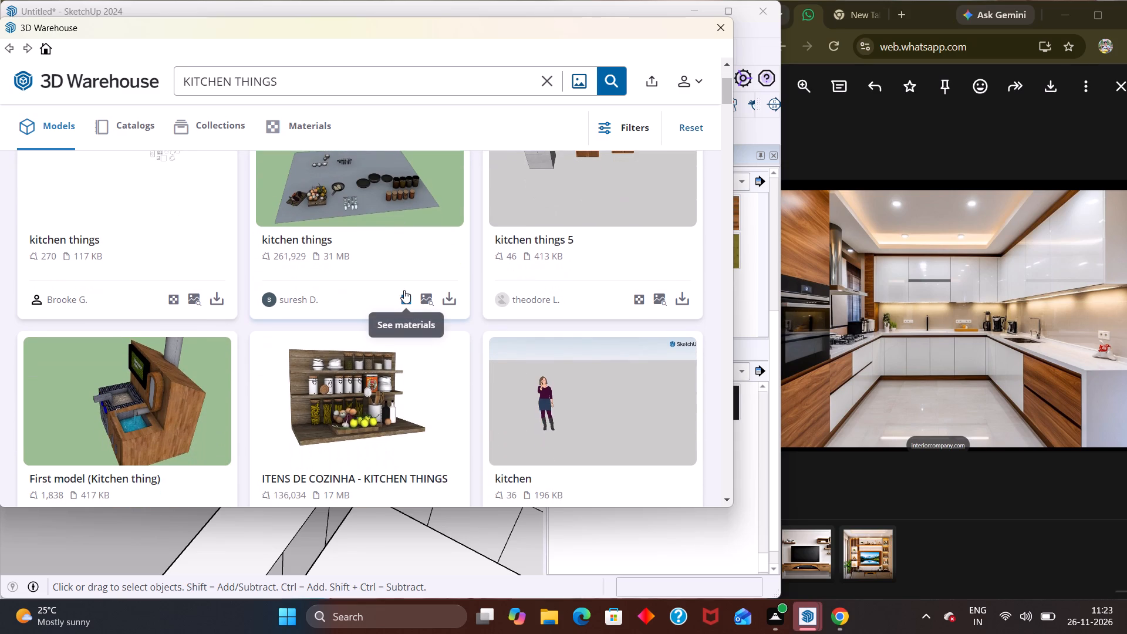
scroll(404, 306, down, 1)
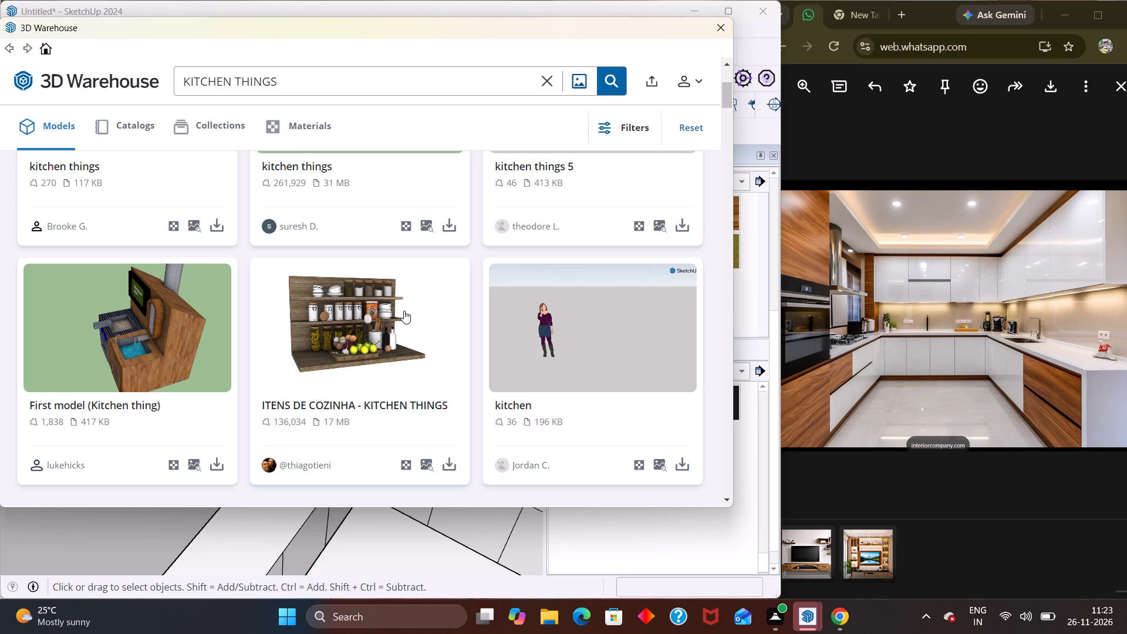
scroll(404, 312, down, 1)
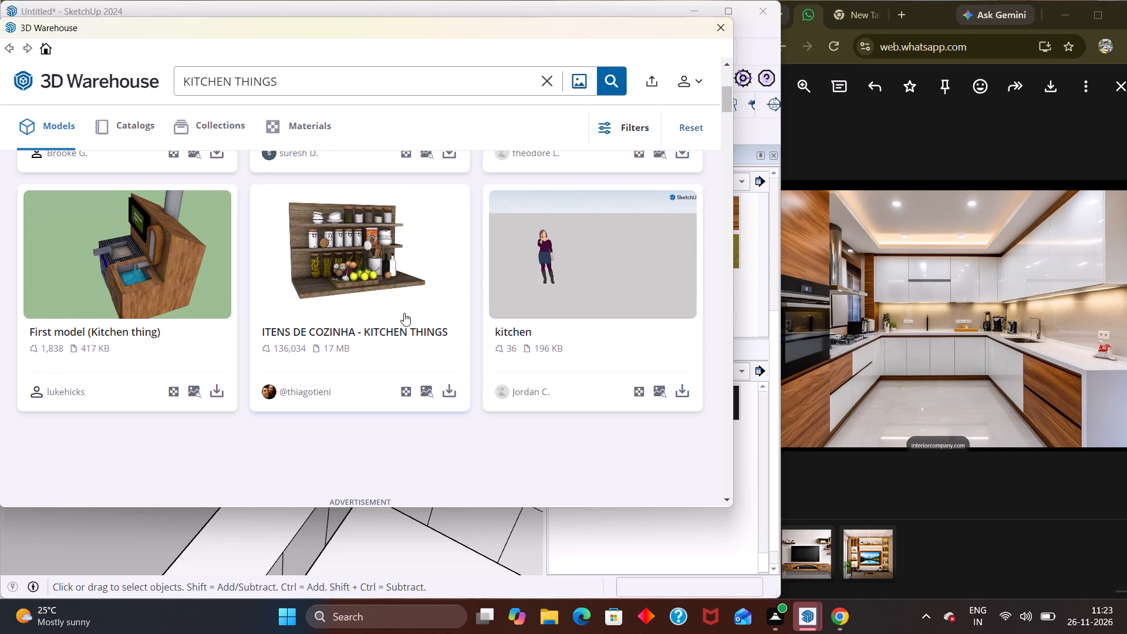
scroll(404, 318, down, 1)
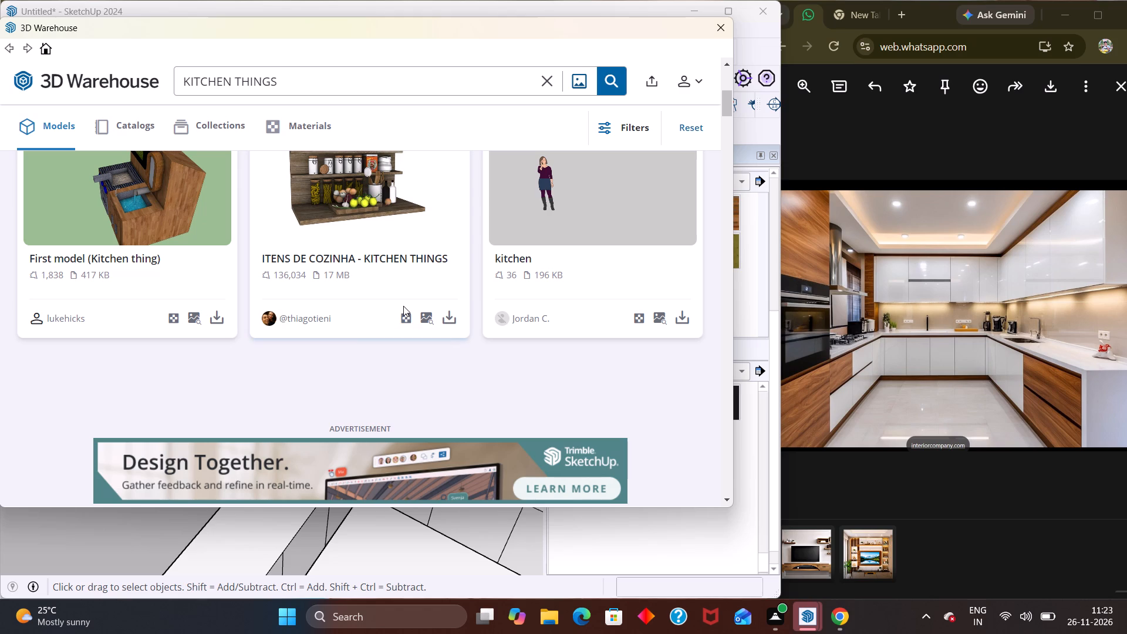
scroll(363, 298, down, 3)
scroll(336, 317, up, 1)
scroll(336, 318, down, 2)
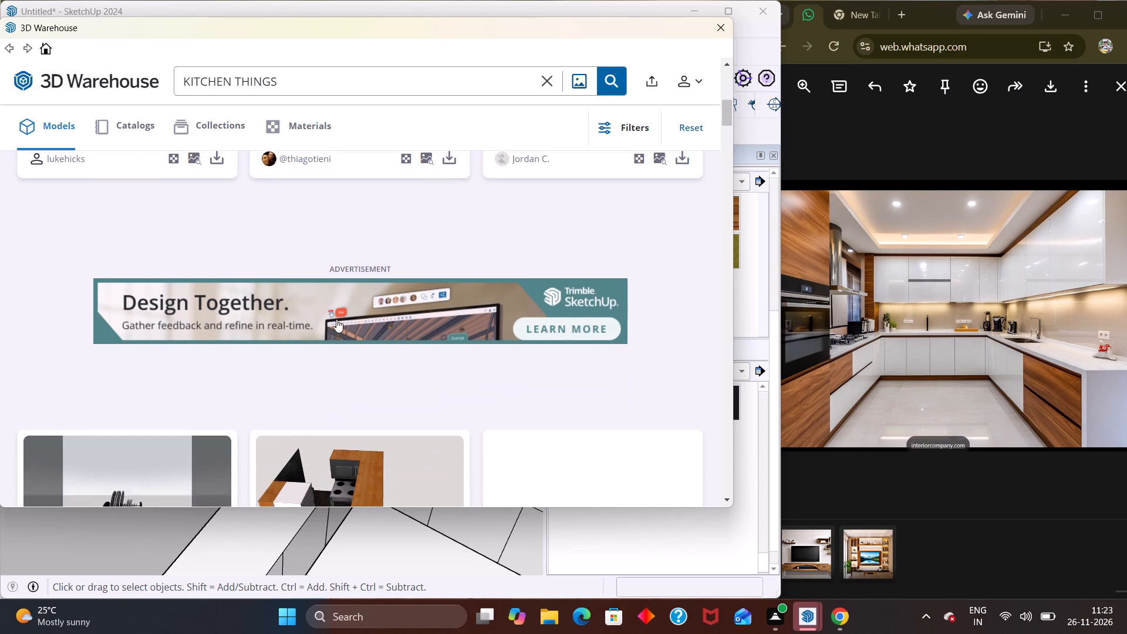
scroll(336, 319, down, 5)
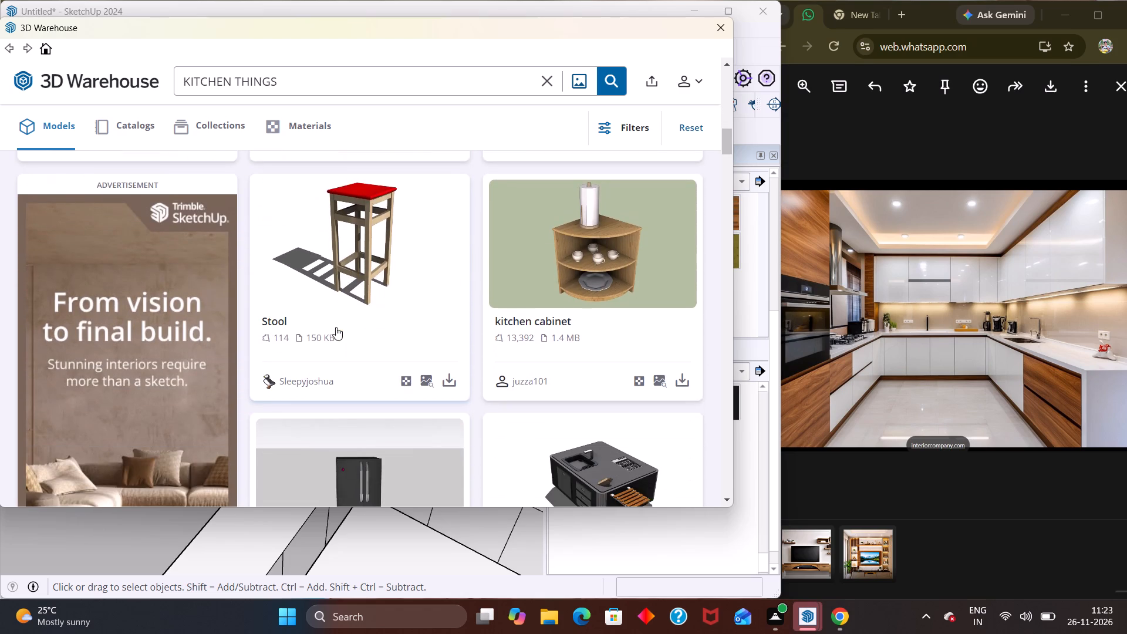
scroll(345, 304, down, 3)
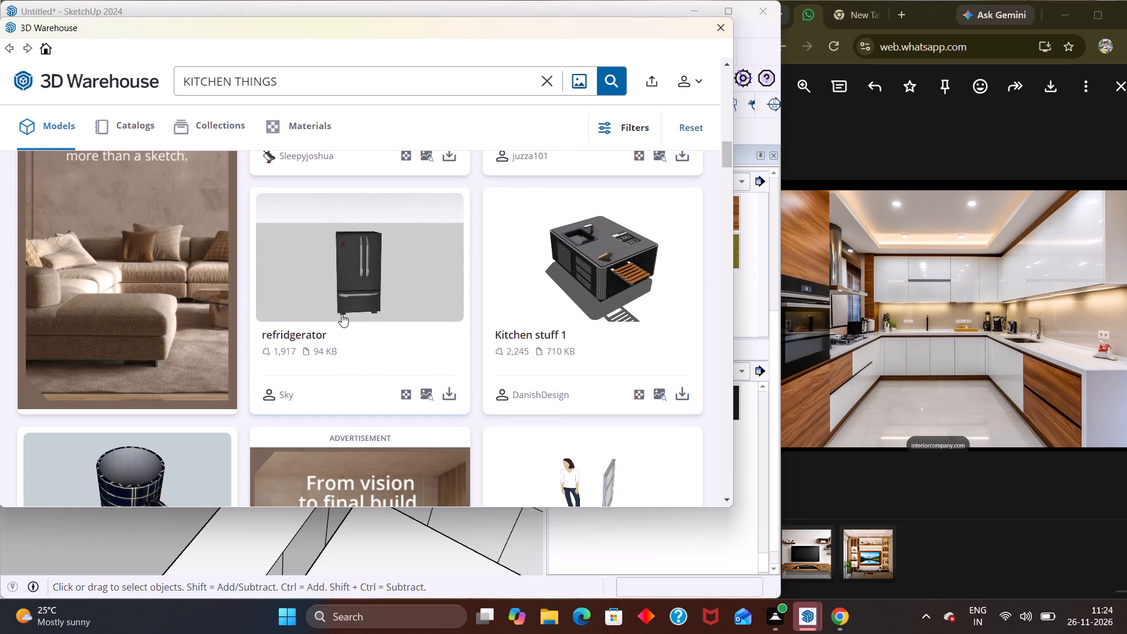
scroll(338, 316, down, 2)
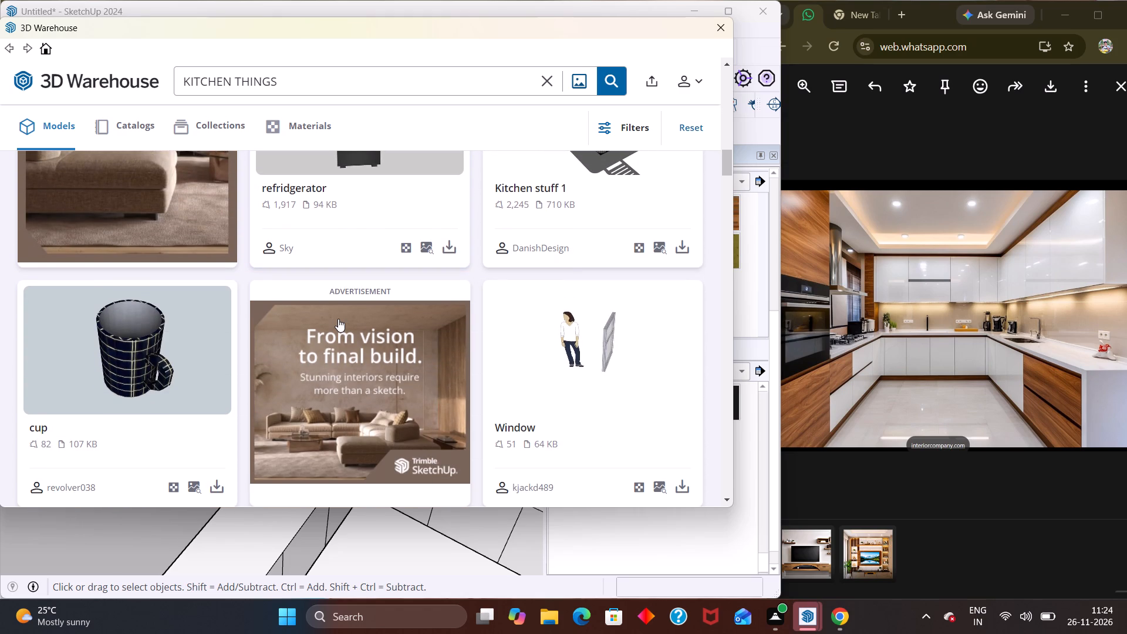
scroll(338, 319, down, 1)
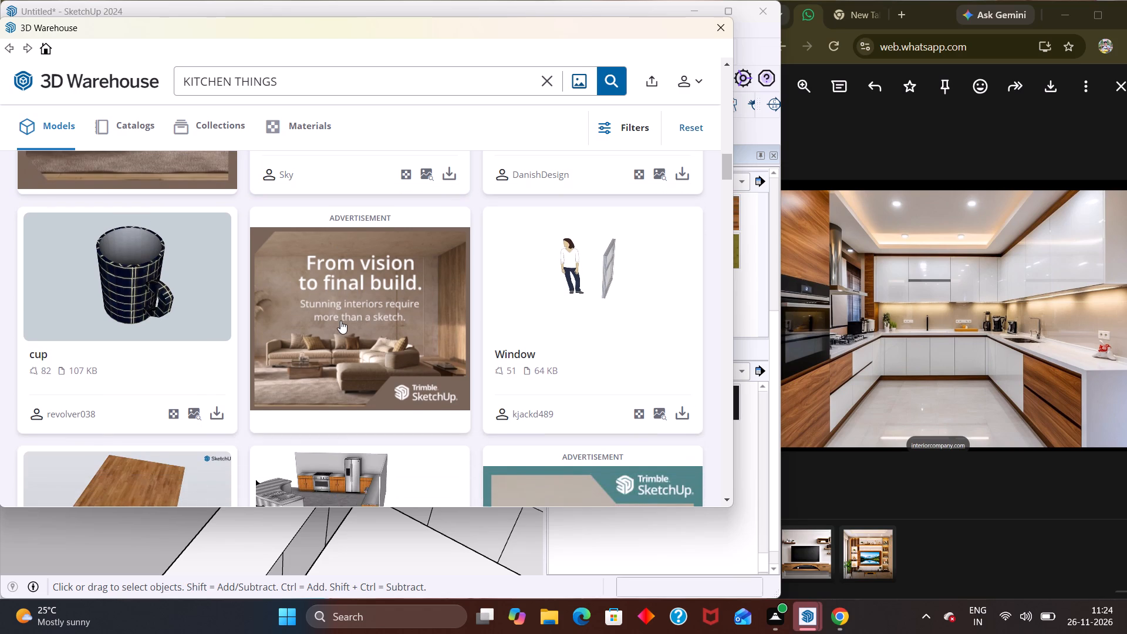
scroll(340, 321, down, 1)
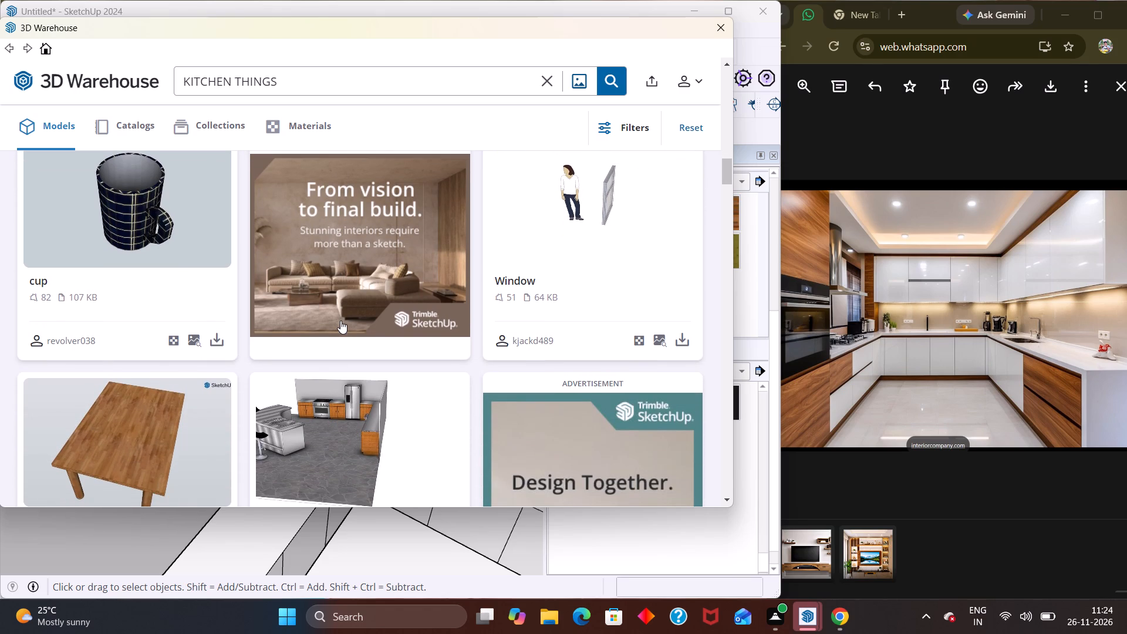
scroll(340, 321, down, 2)
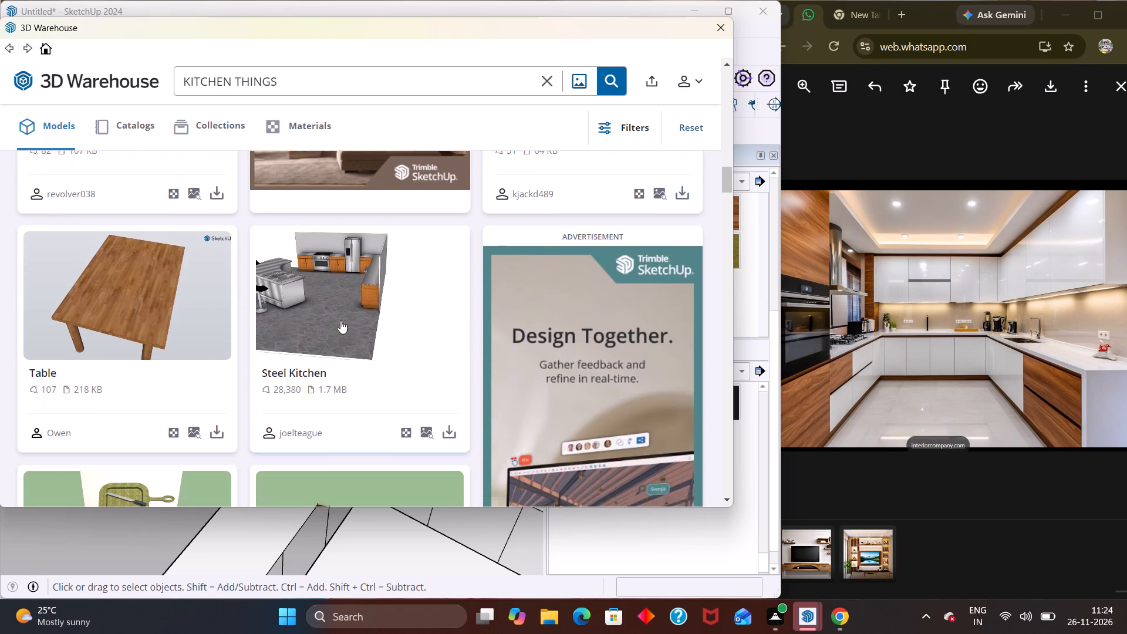
scroll(340, 321, down, 4)
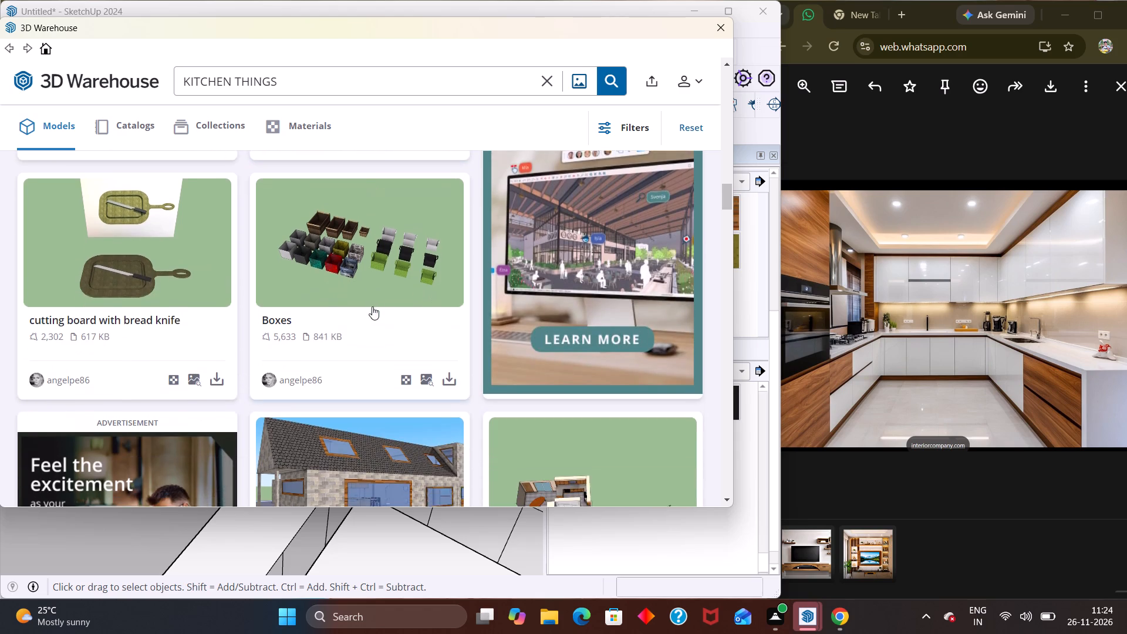
scroll(372, 306, down, 2)
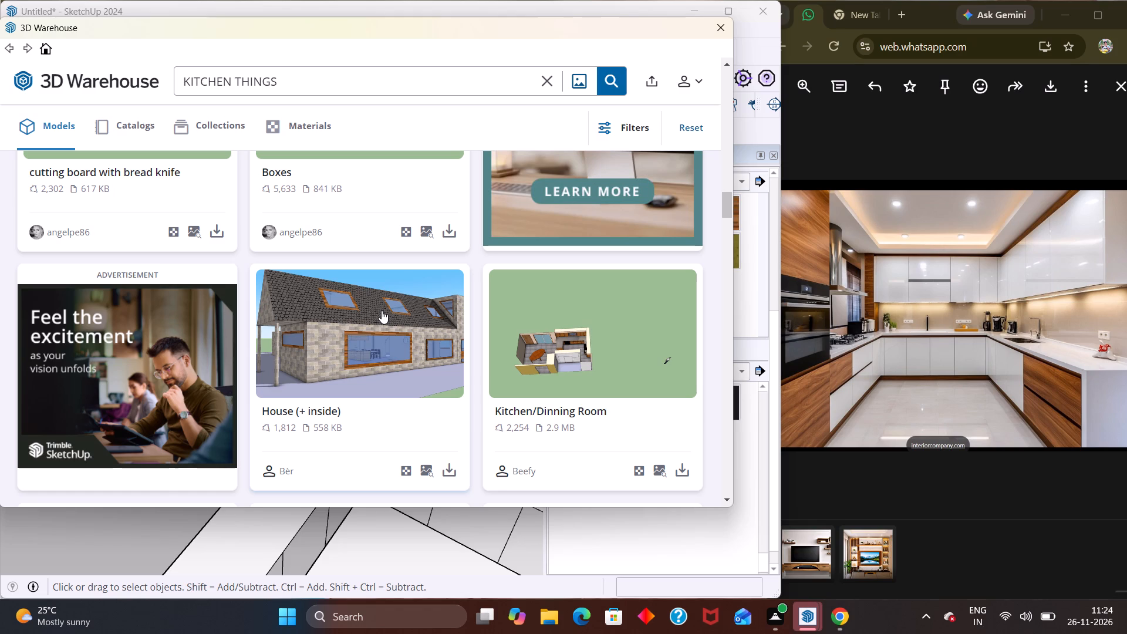
scroll(343, 315, down, 3)
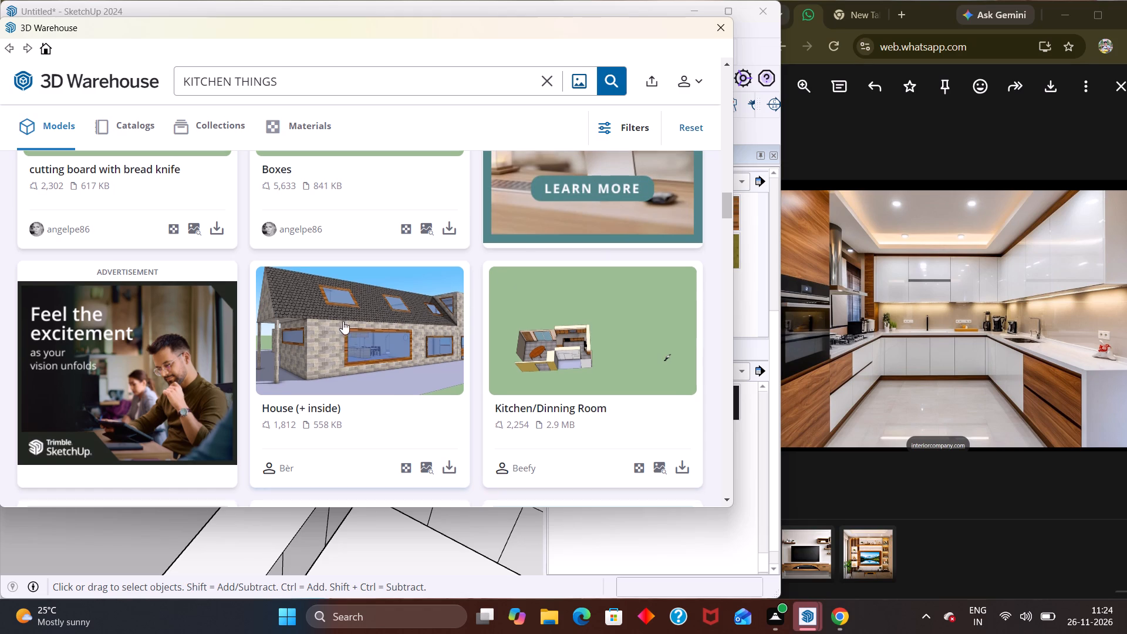
scroll(343, 318, down, 2)
scroll(478, 331, down, 1)
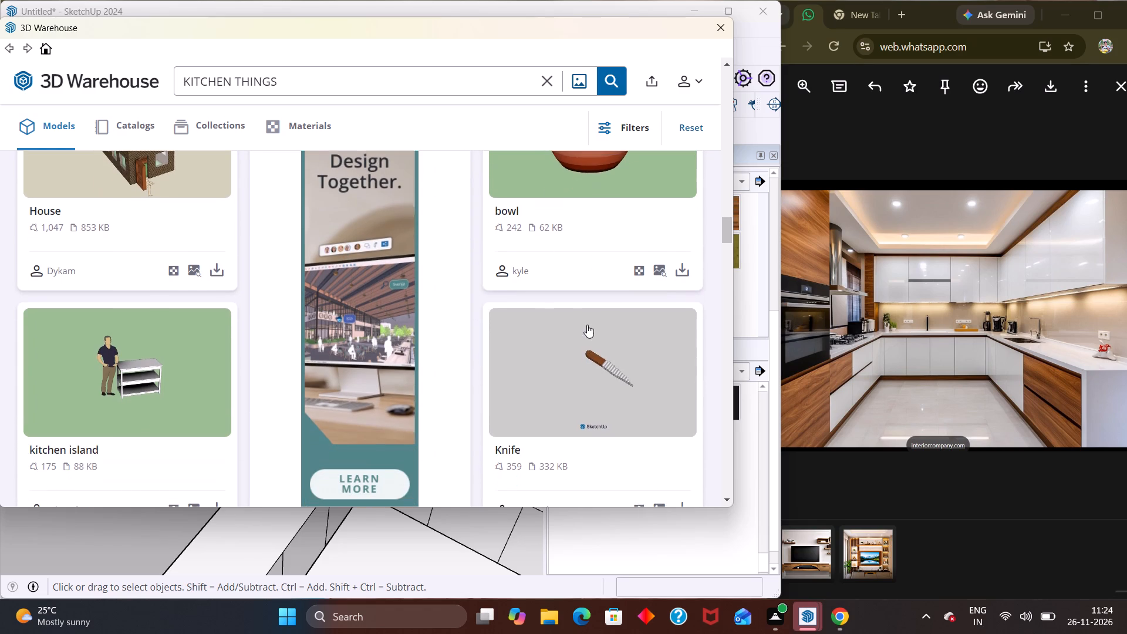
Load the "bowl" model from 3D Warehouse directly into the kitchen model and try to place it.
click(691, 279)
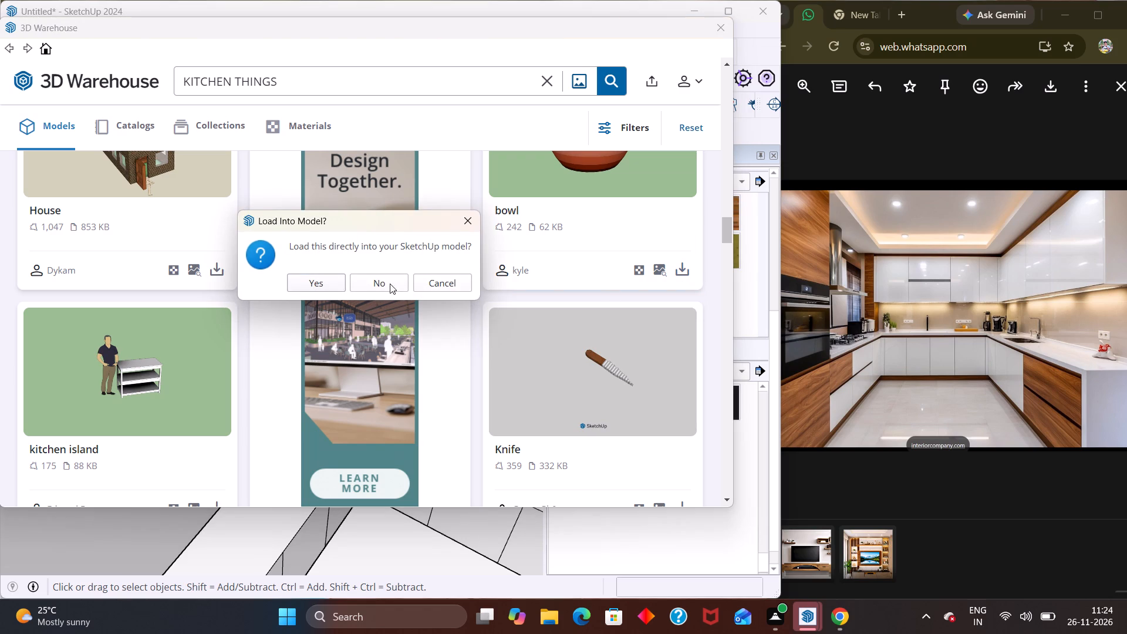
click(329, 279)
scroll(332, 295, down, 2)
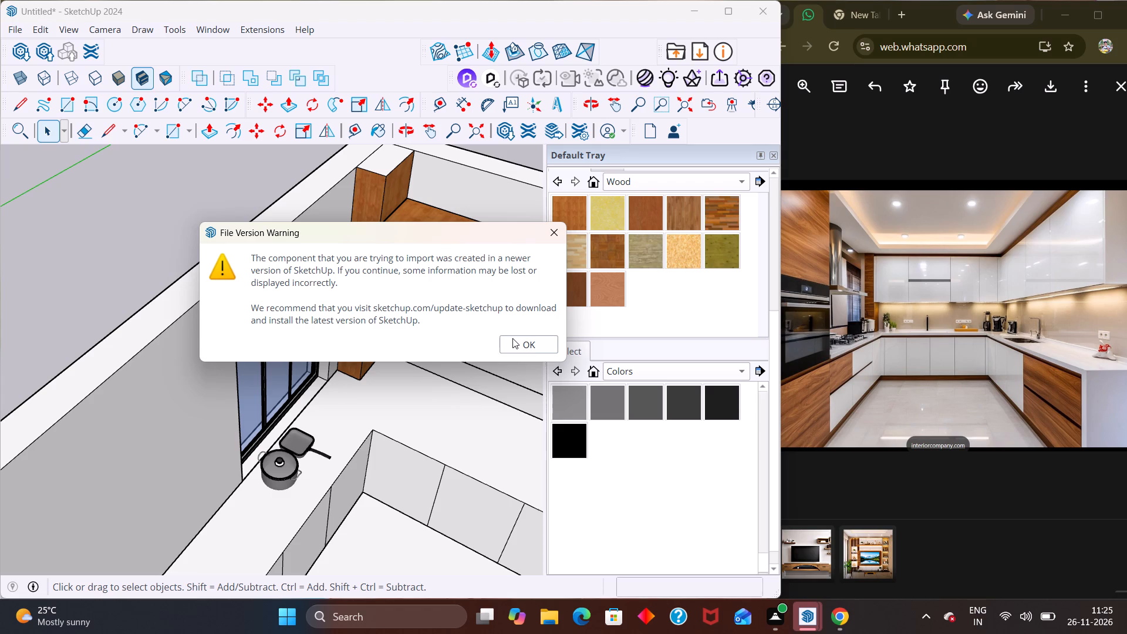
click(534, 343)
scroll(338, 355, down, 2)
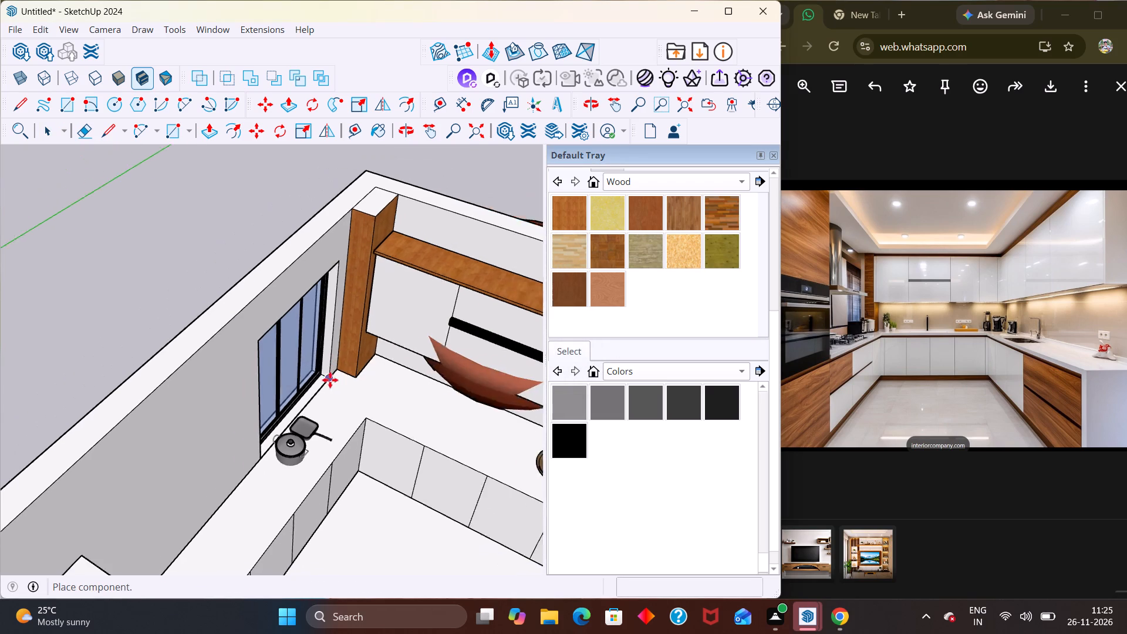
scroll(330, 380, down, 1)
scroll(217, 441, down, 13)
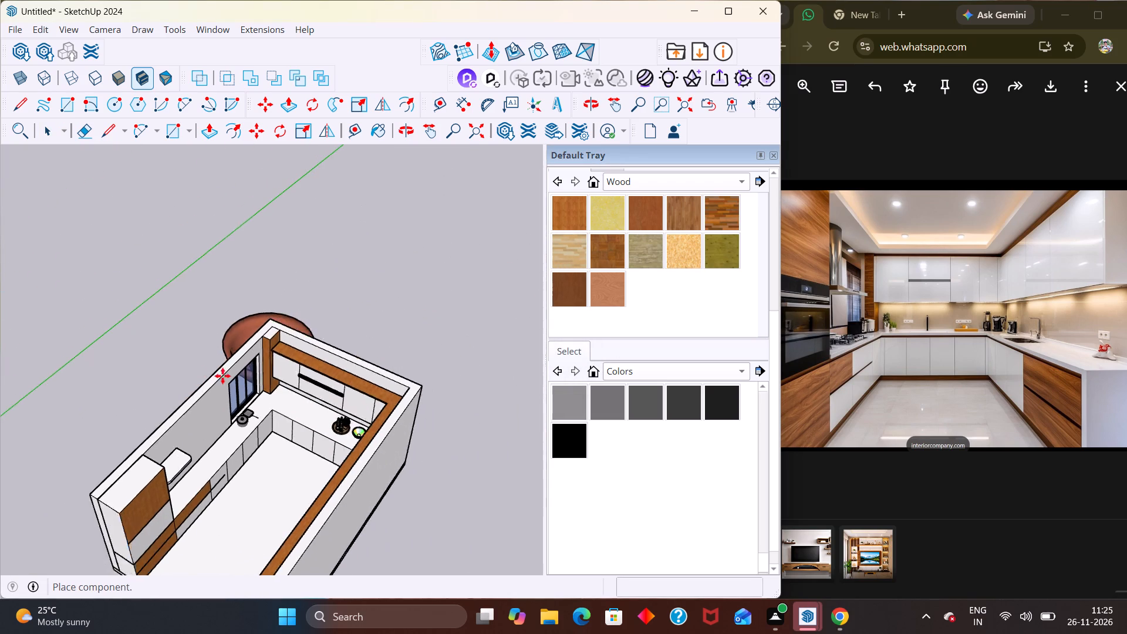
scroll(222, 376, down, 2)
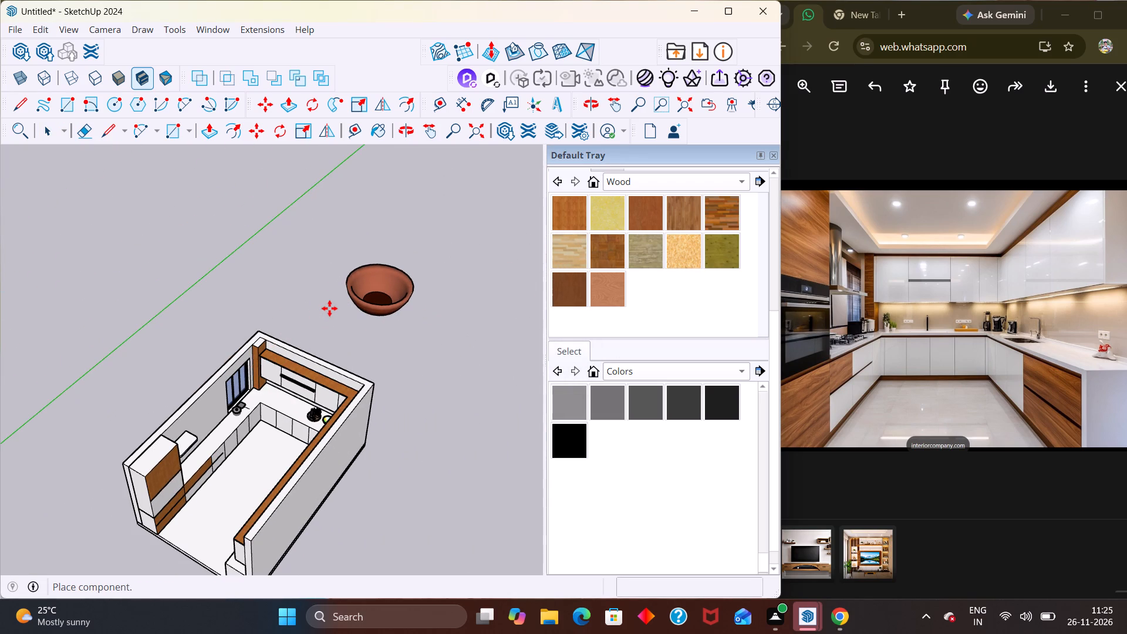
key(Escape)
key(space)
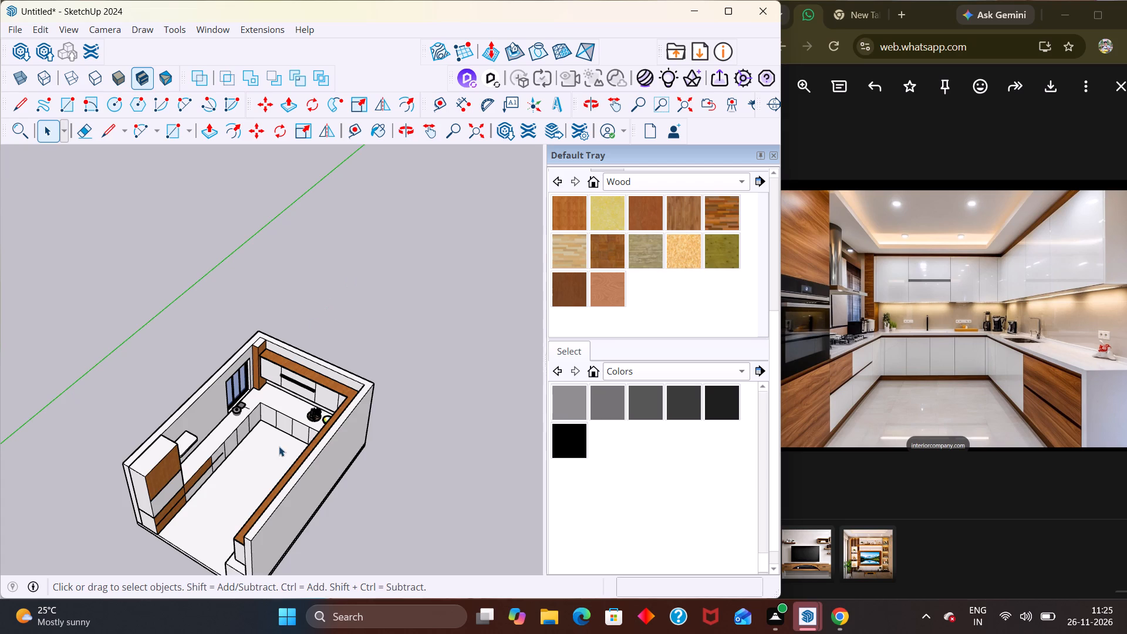
Examine the whole kitchen from several angles, checking the overall room and the existing countertop accessories.
middle_drag(282, 449, 398, 436)
scroll(368, 425, up, 2)
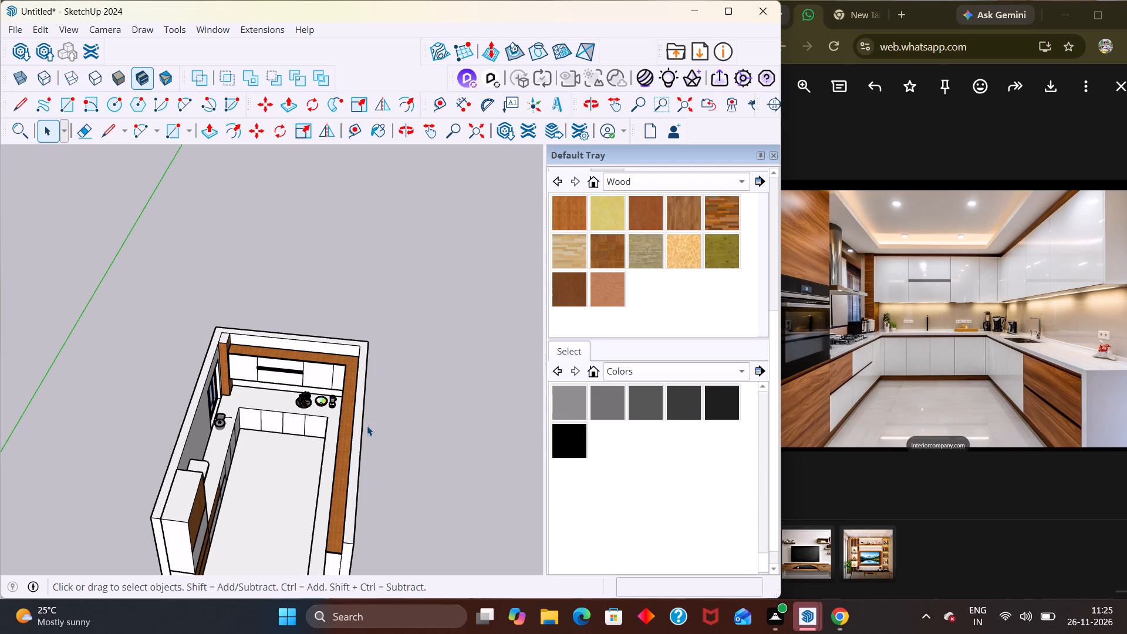
scroll(401, 427, down, 8)
middle_drag(323, 480, 420, 452)
middle_click(420, 452)
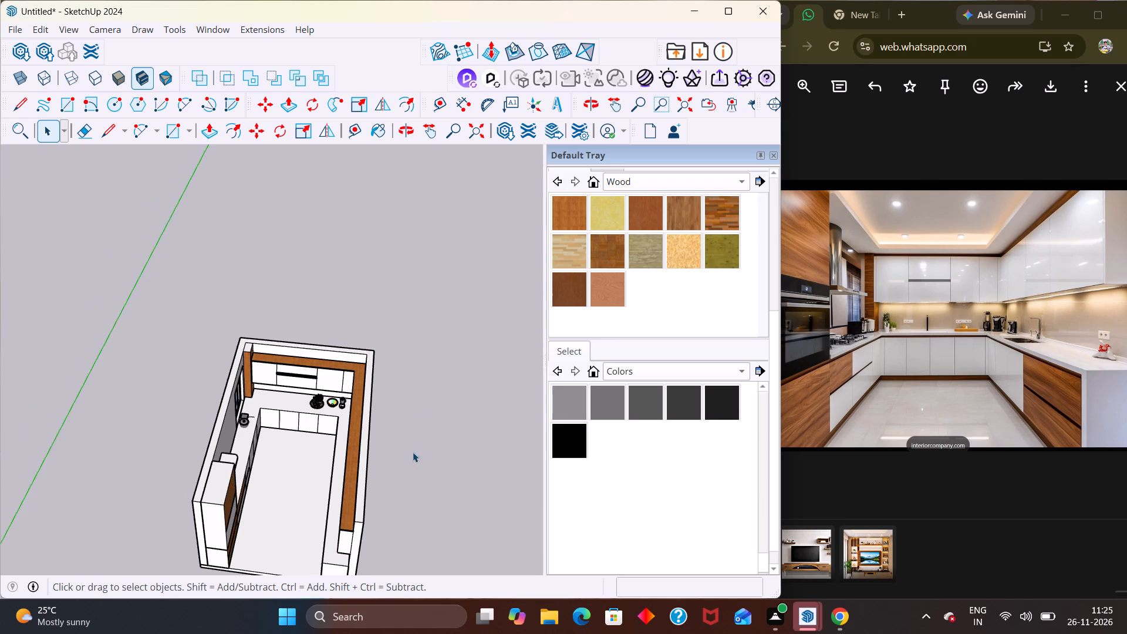
scroll(415, 450, down, 2)
scroll(424, 446, up, 1)
scroll(427, 445, down, 3)
middle_drag(418, 491, 269, 401)
scroll(279, 418, up, 2)
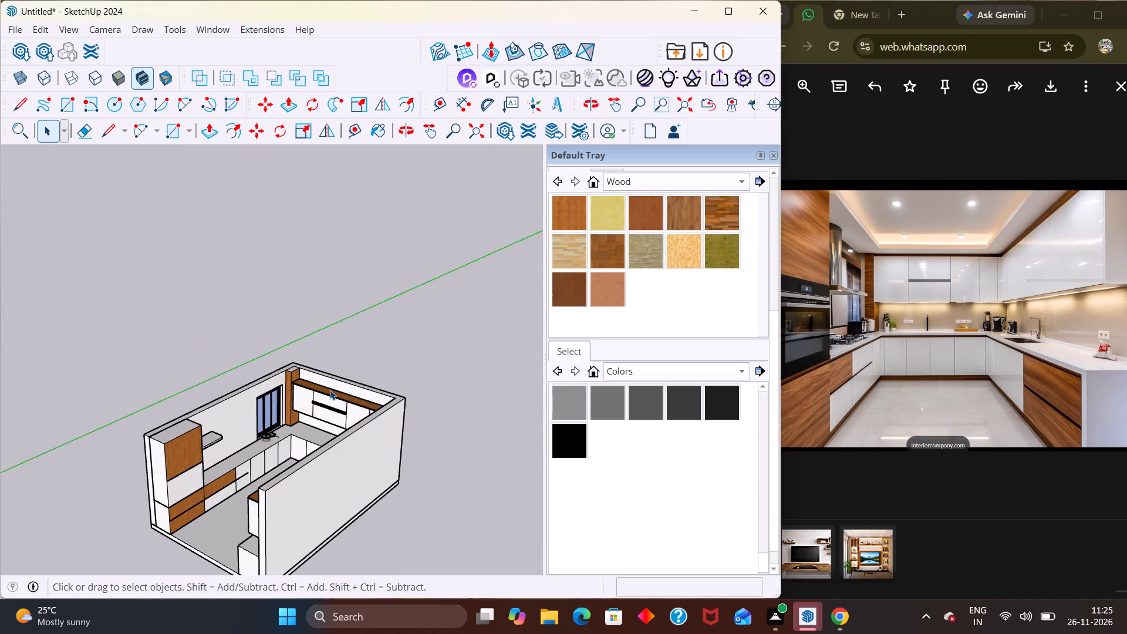
Reopen 3D Warehouse, dismiss the promotion and look through the KITCHEN THINGS models again for a suitable accessory.
click(15, 58)
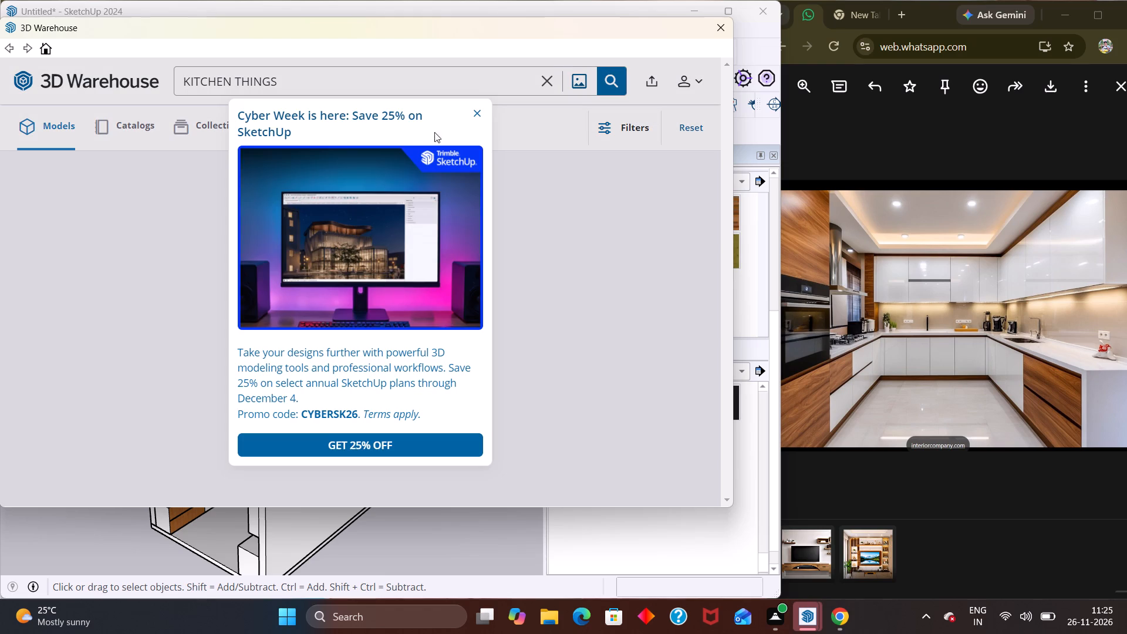
click(475, 116)
scroll(386, 288, down, 1)
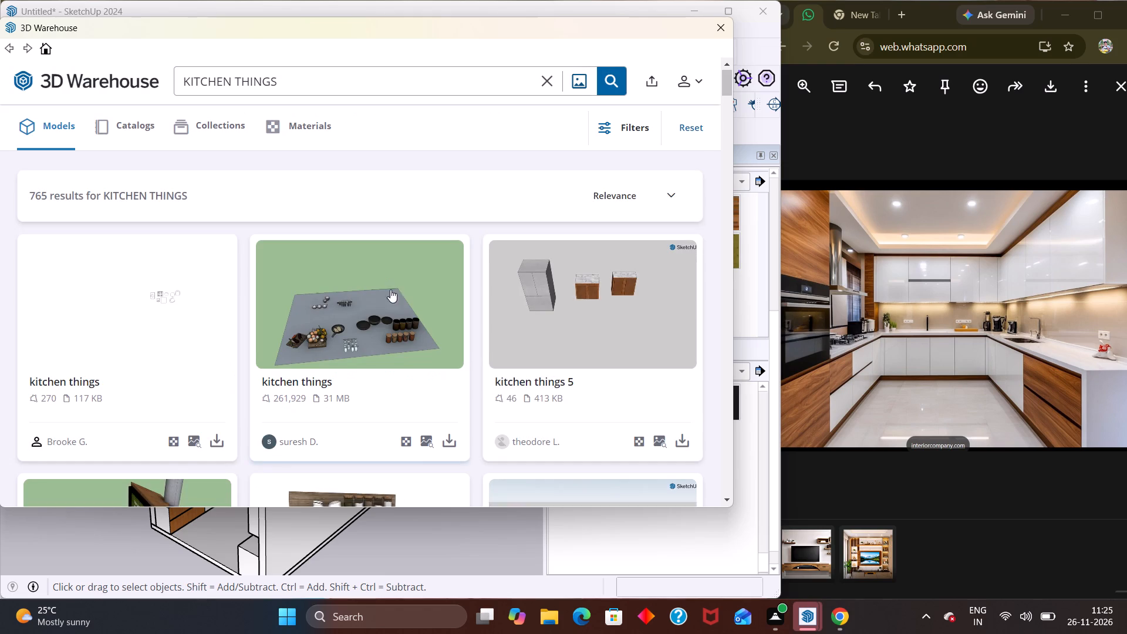
scroll(390, 289, down, 8)
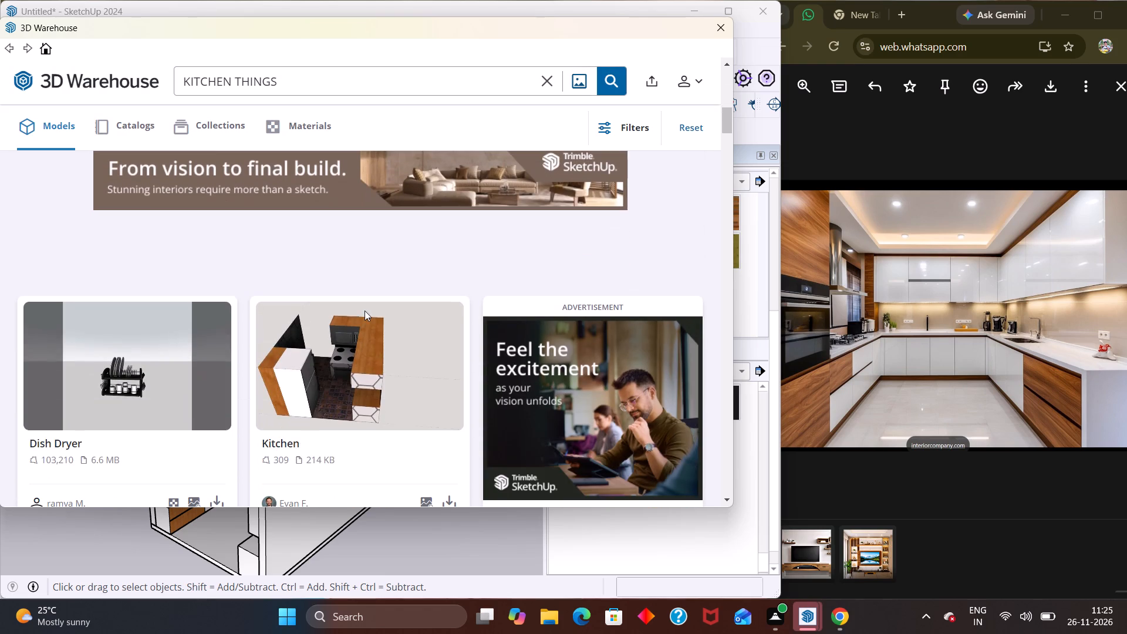
scroll(365, 311, down, 4)
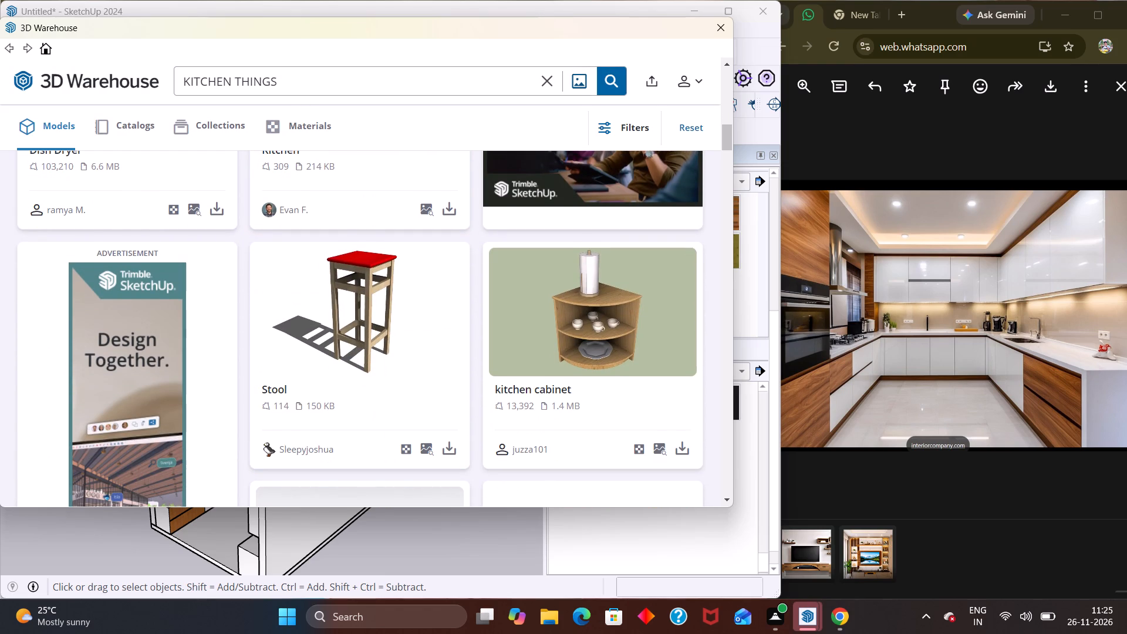
Search 3D Warehouse for "KITCHEN" and look through the models for accessories that suit the countertop.
click(299, 78)
key(BackSpace)
key(BackSpace)
key(BackSpace)
key(BackSpace)
key(BackSpace)
key(BackSpace)
key(Return)
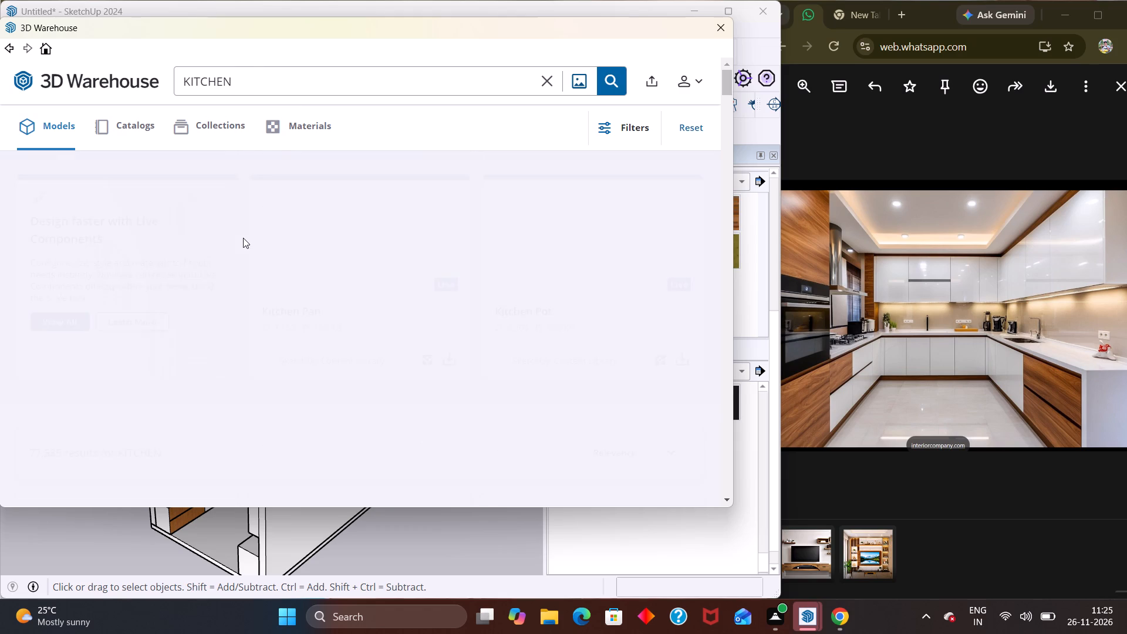
scroll(451, 272, down, 1)
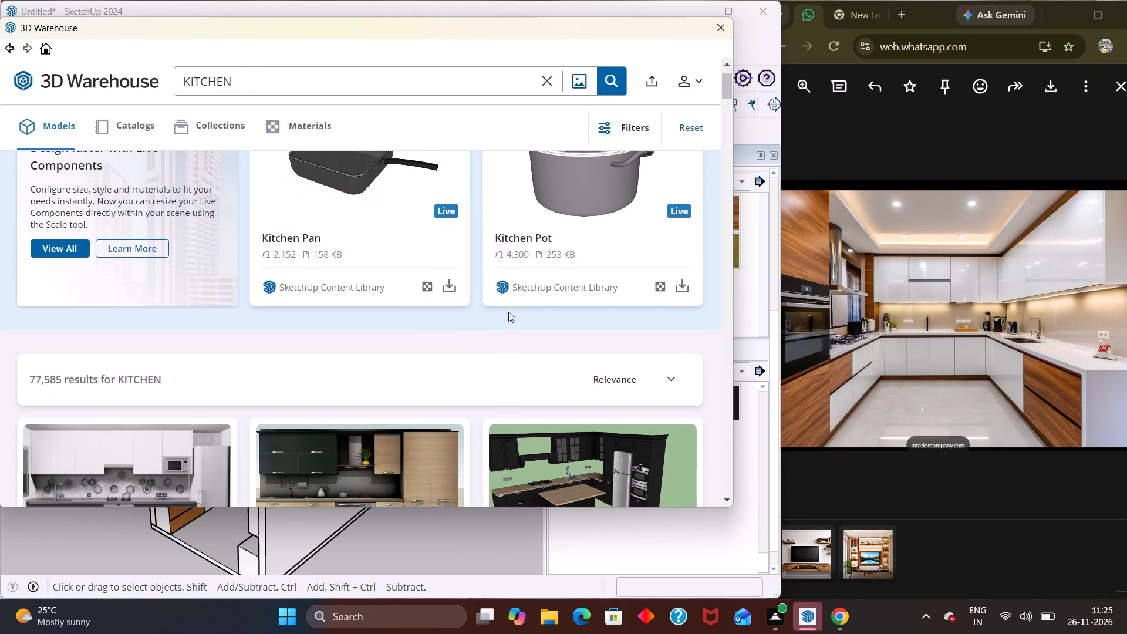
scroll(509, 315, down, 9)
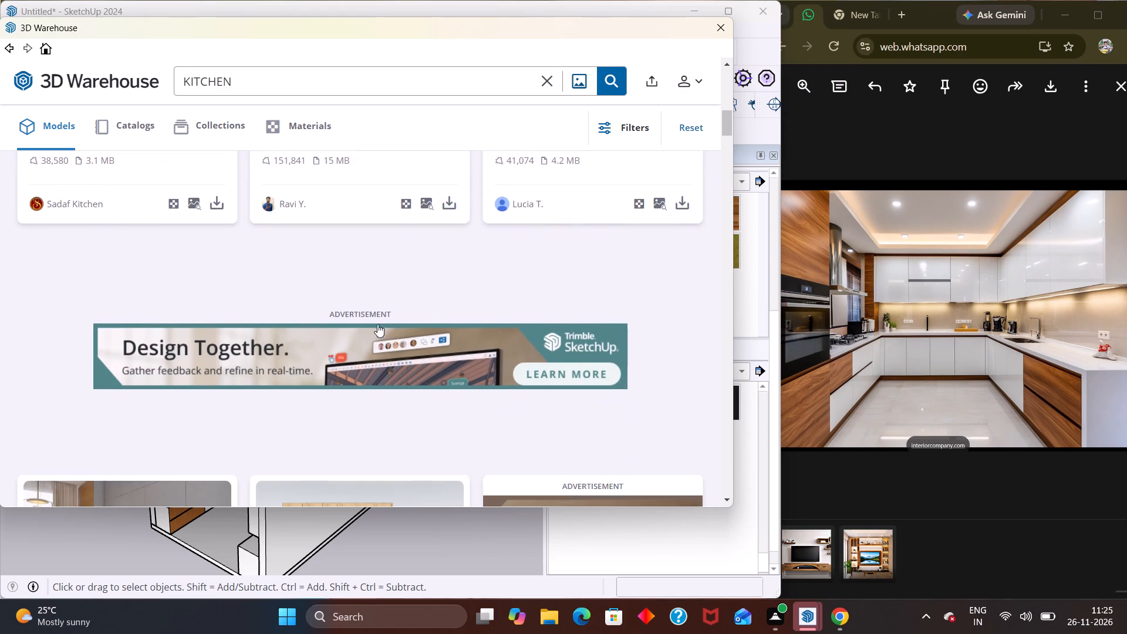
scroll(363, 322, down, 9)
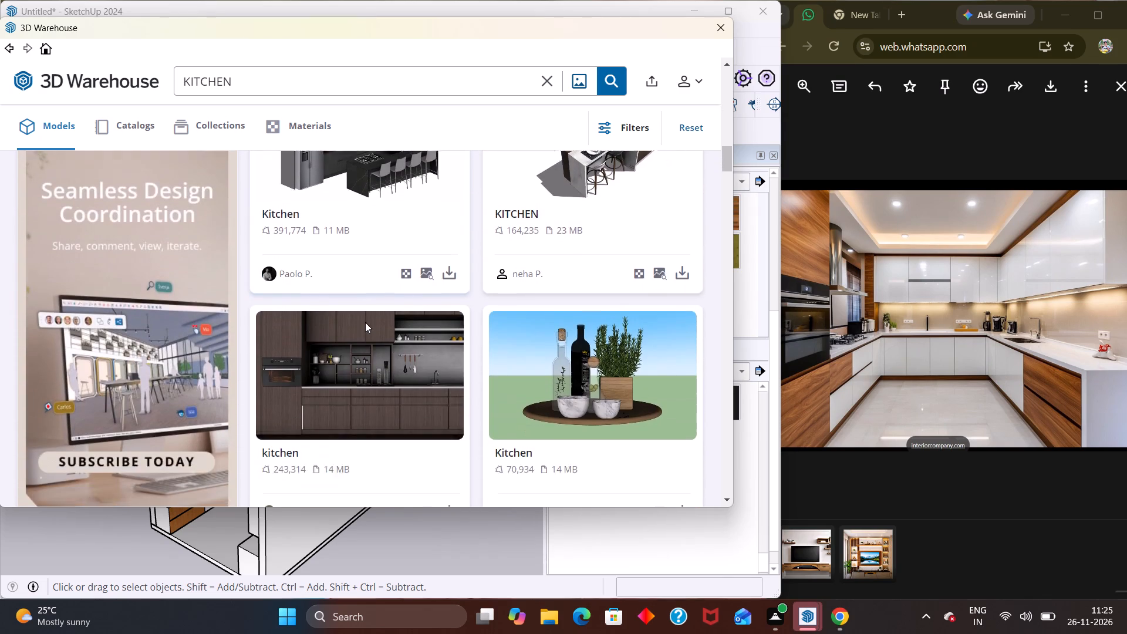
scroll(365, 322, down, 3)
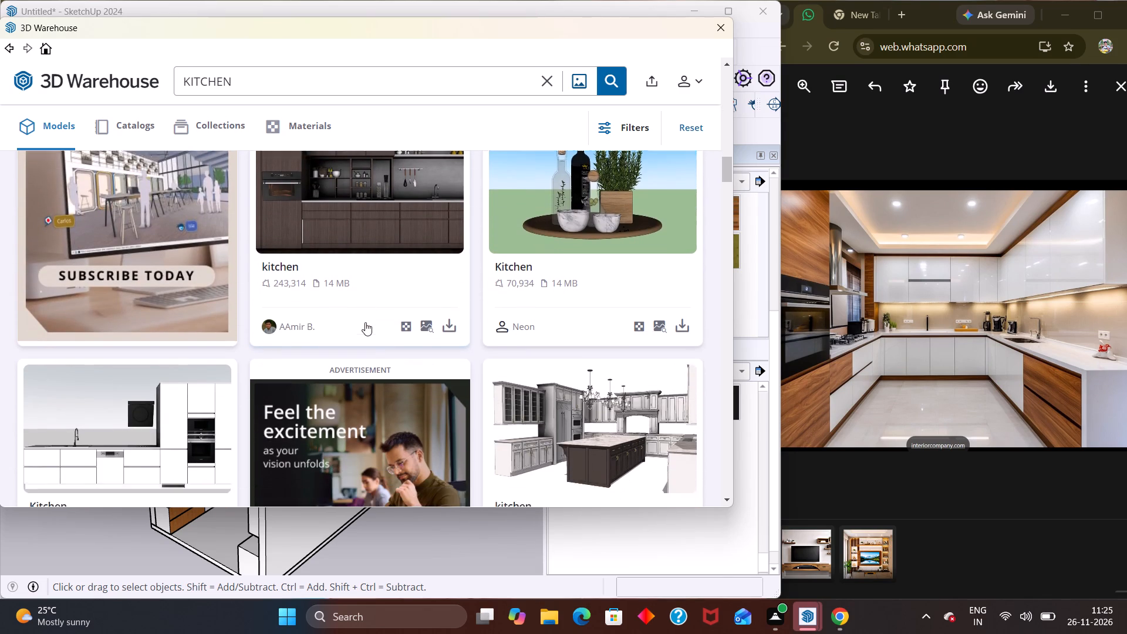
scroll(365, 322, down, 6)
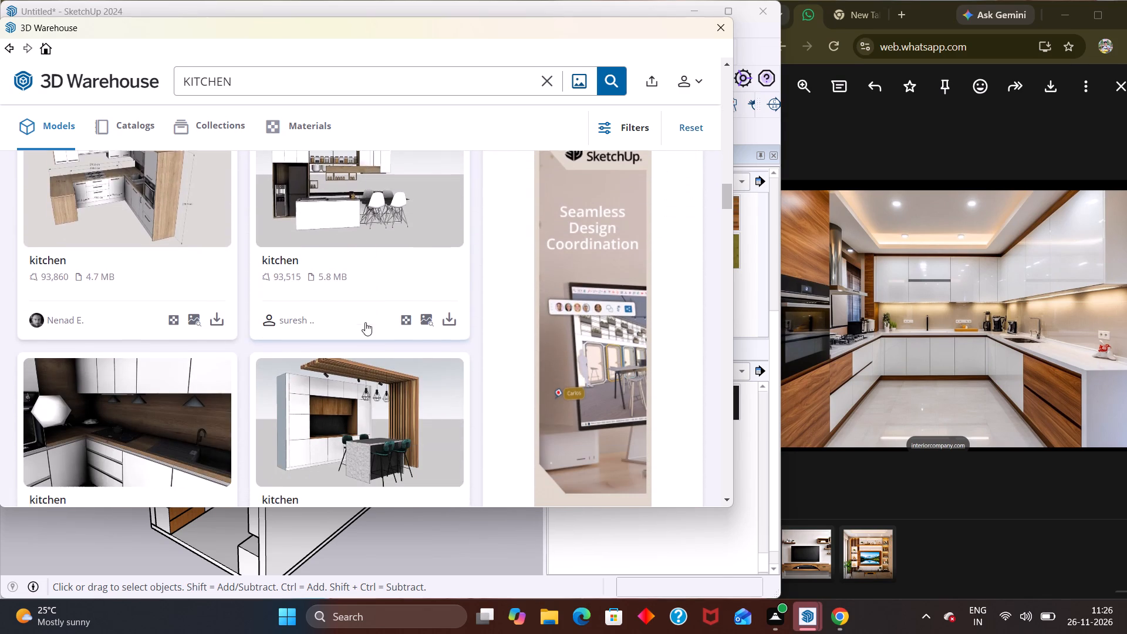
scroll(365, 322, down, 1)
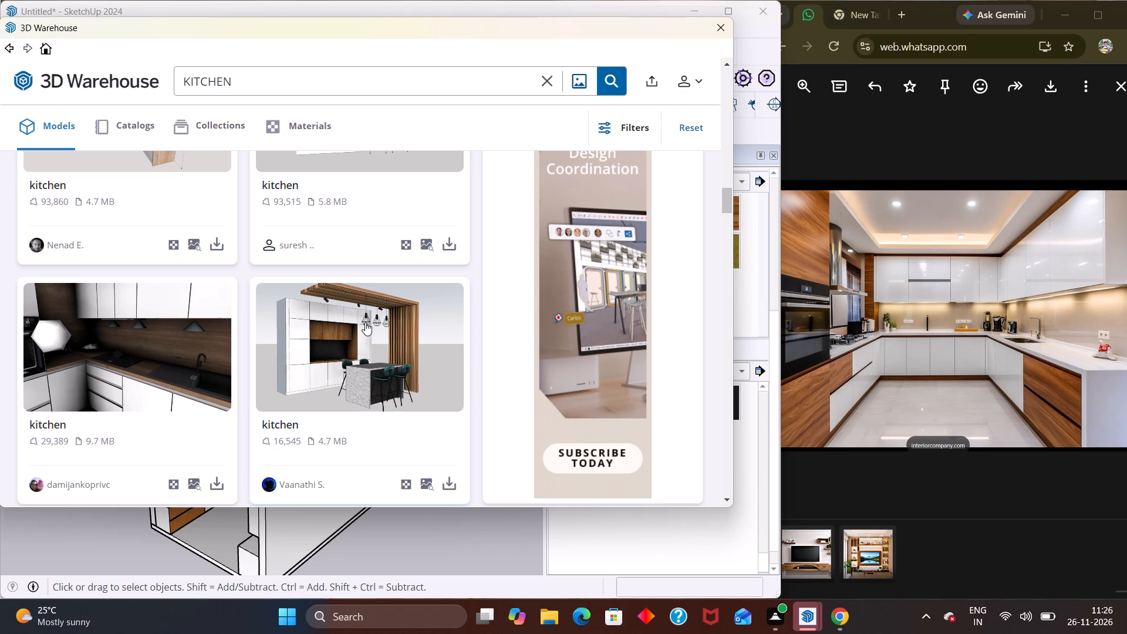
scroll(366, 352, down, 4)
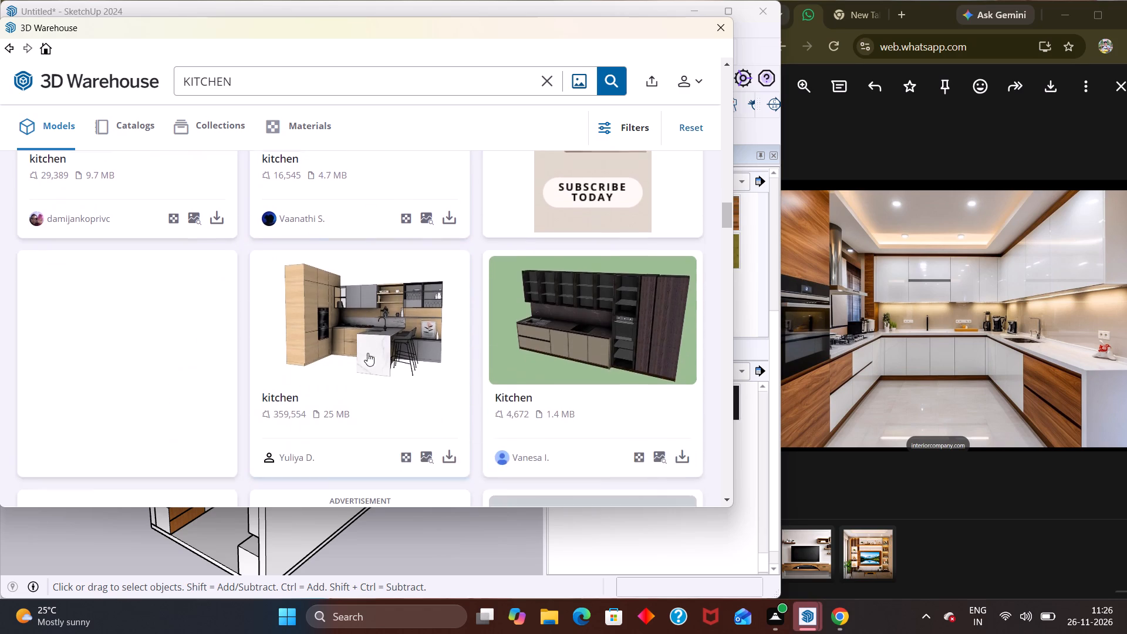
scroll(367, 353, down, 10)
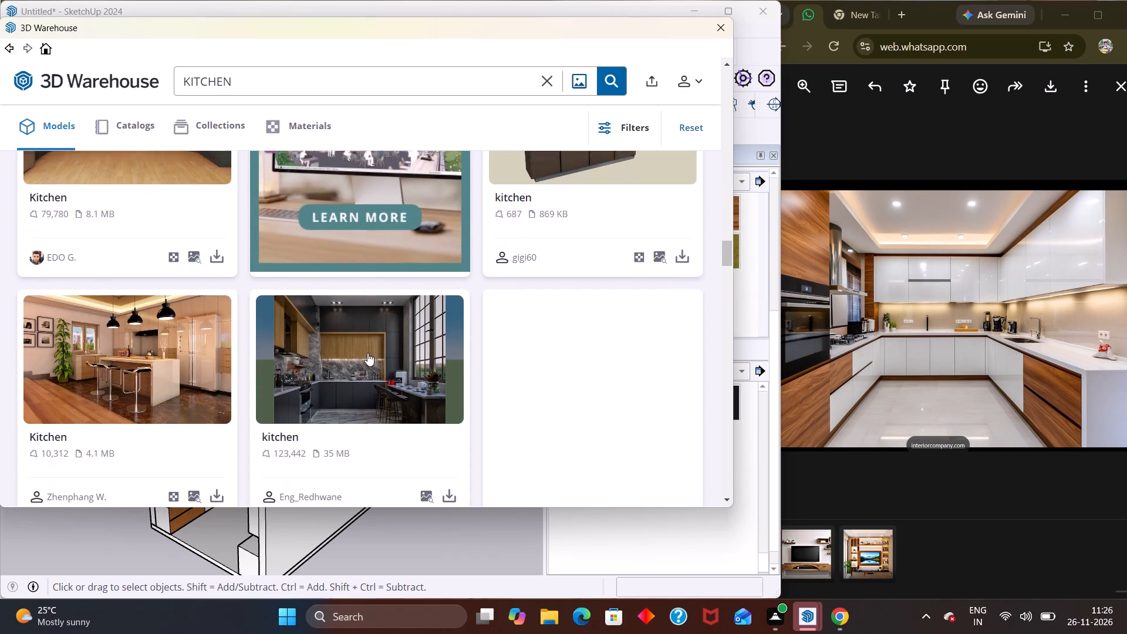
scroll(367, 353, down, 8)
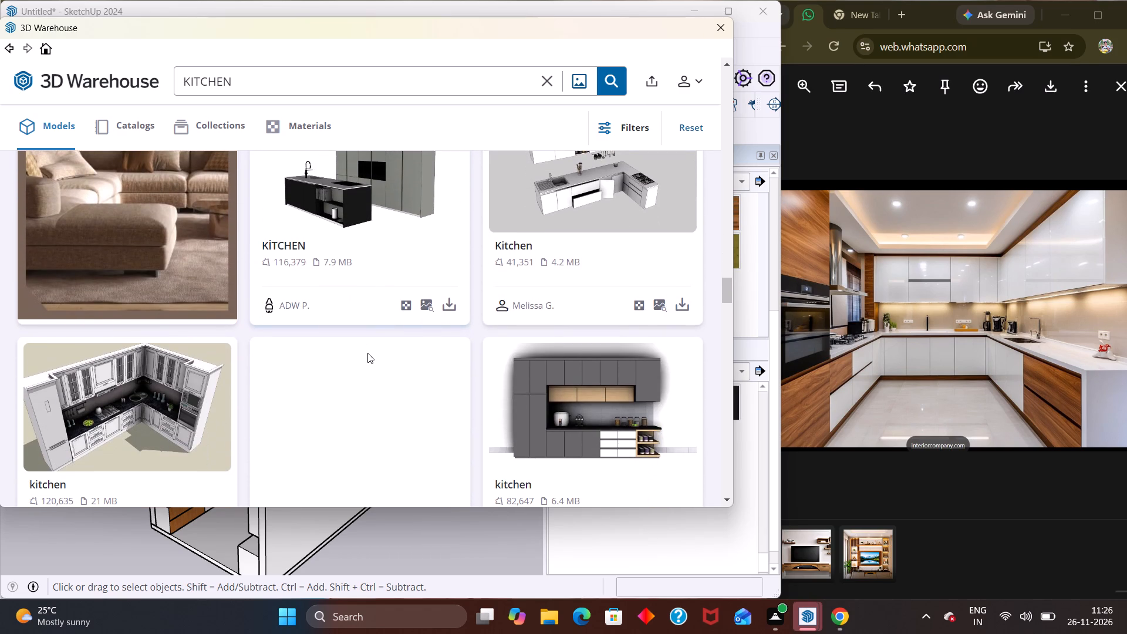
scroll(367, 353, down, 5)
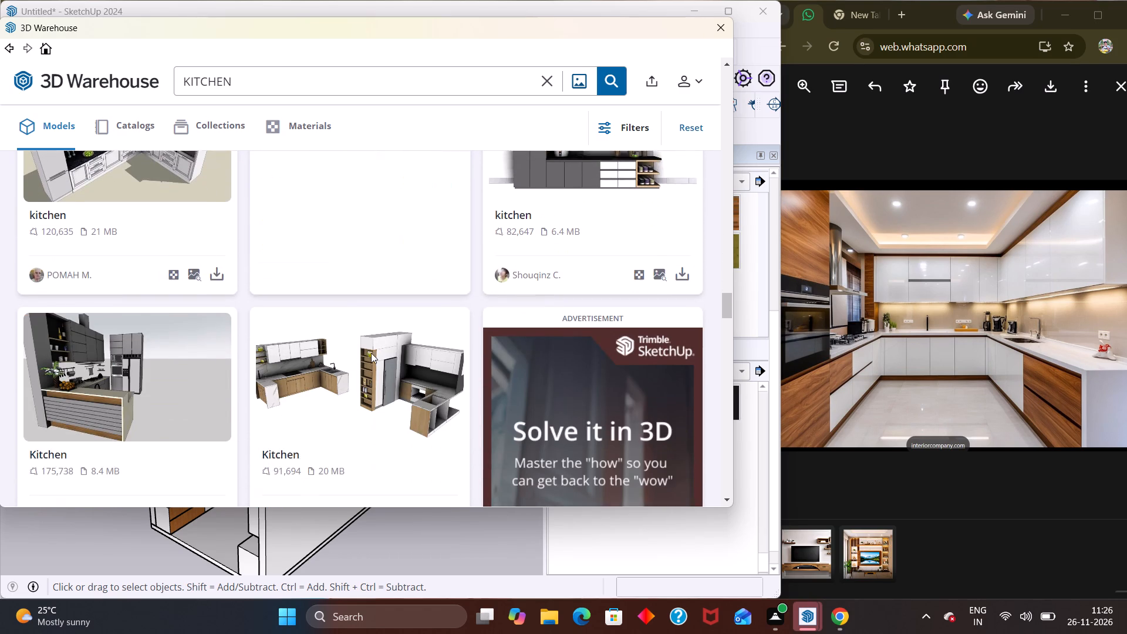
scroll(371, 353, down, 8)
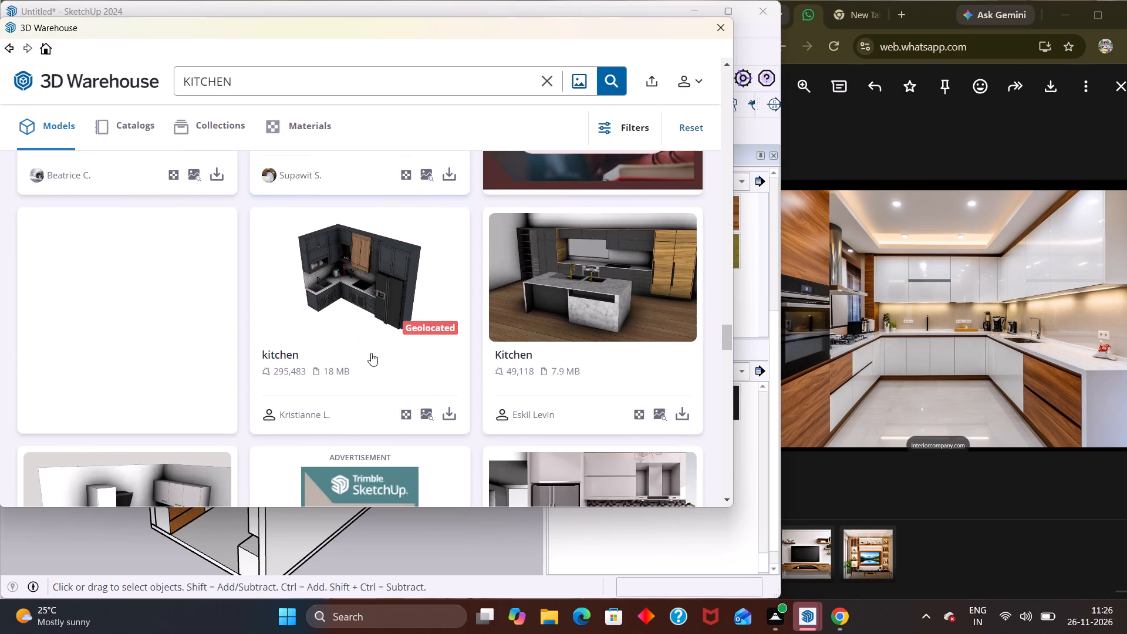
scroll(371, 353, down, 5)
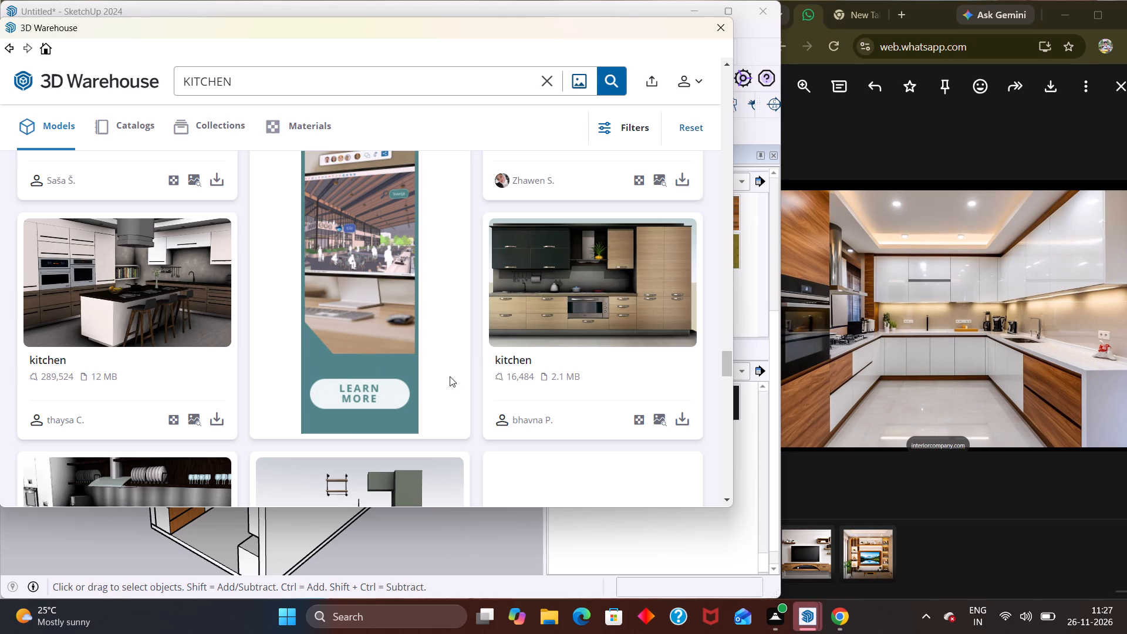
Look back through the KITCHEN models up to the Live Components for a usable countertop accessory.
scroll(341, 301, up, 10)
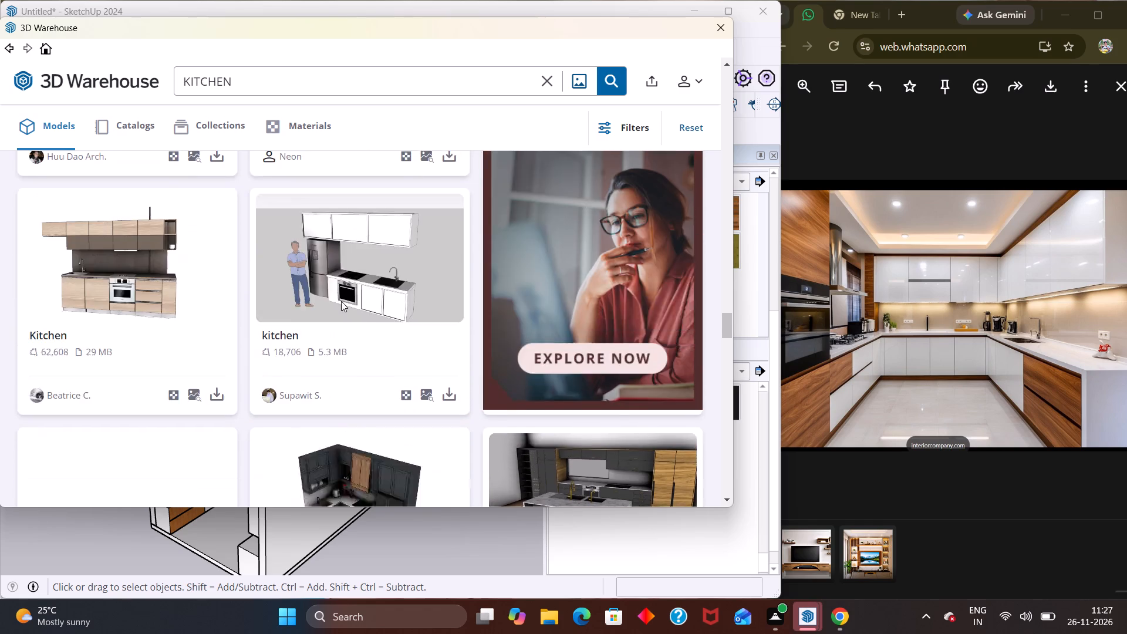
scroll(341, 301, up, 7)
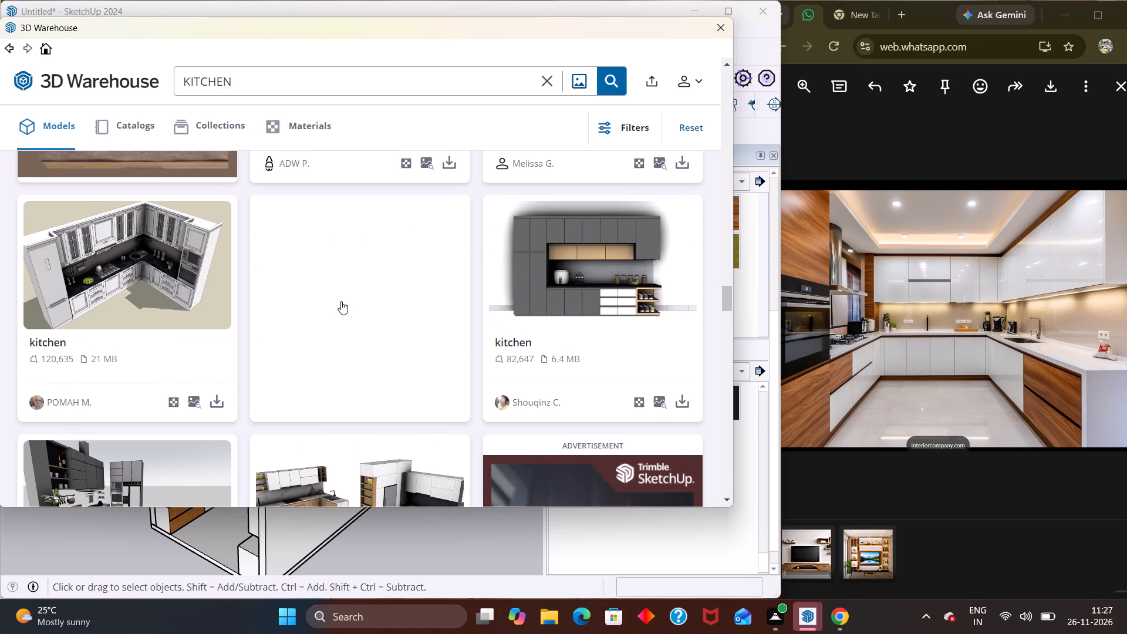
scroll(341, 301, up, 9)
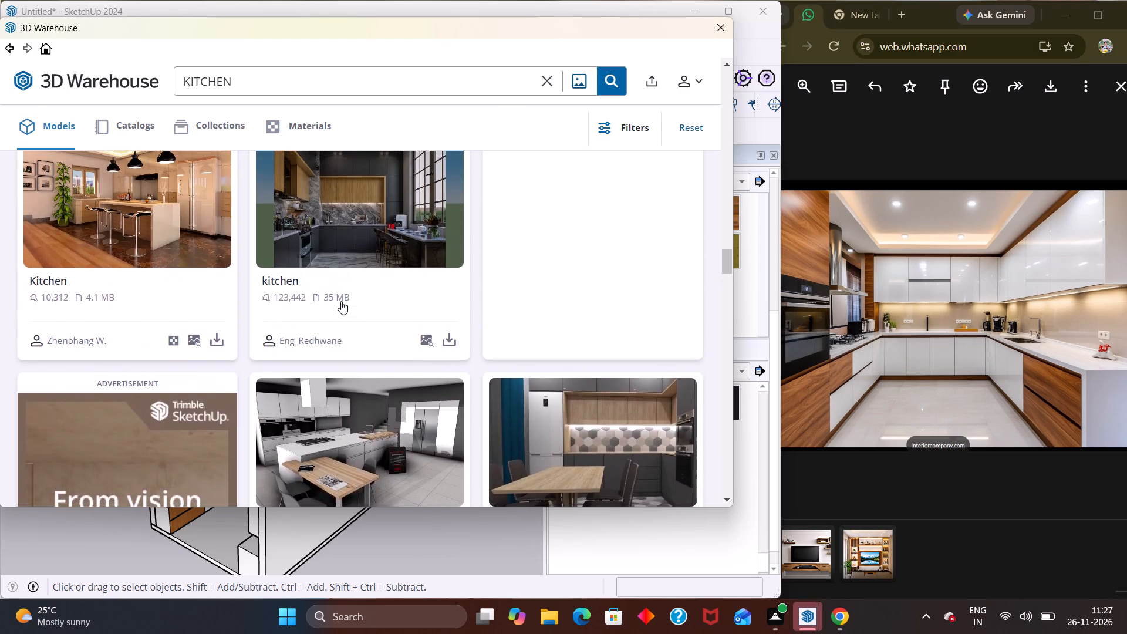
scroll(341, 301, up, 11)
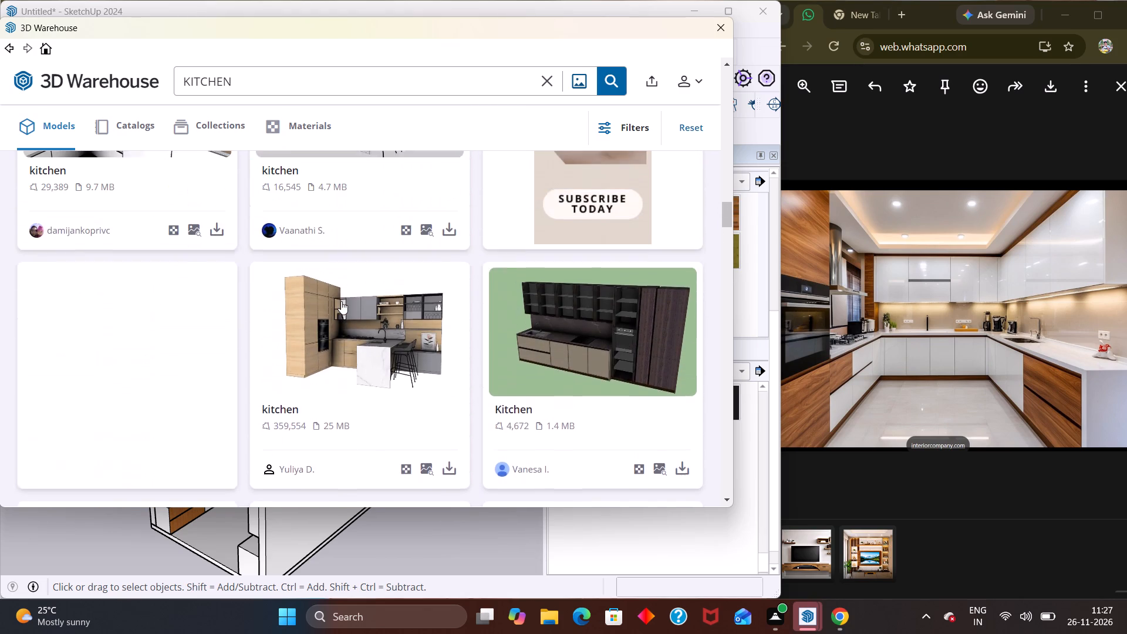
scroll(341, 301, up, 8)
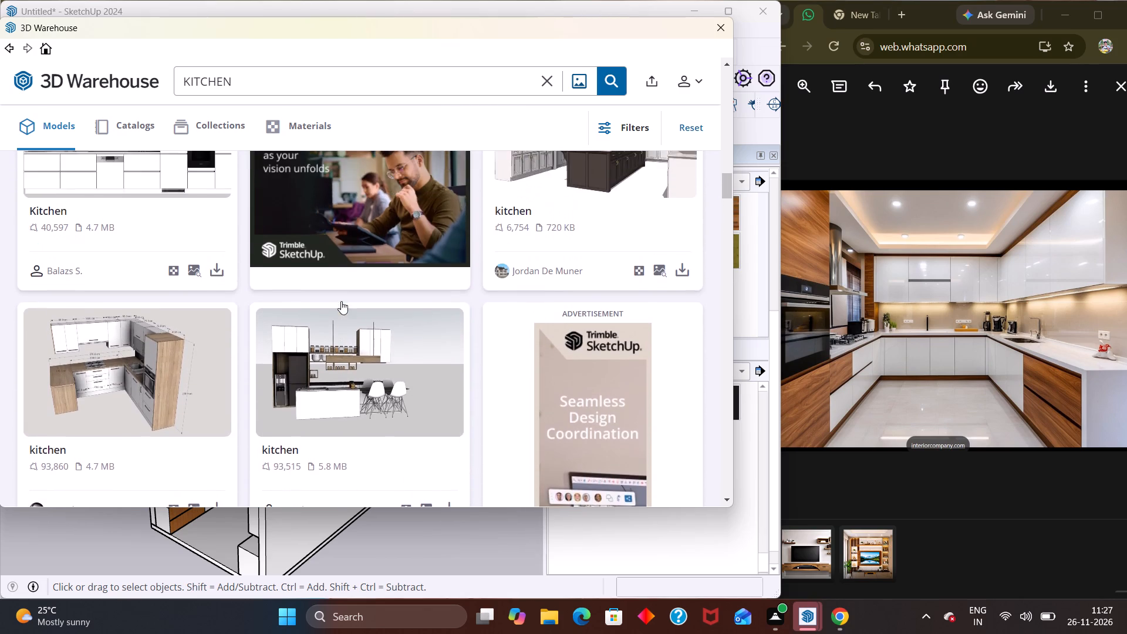
scroll(341, 301, up, 10)
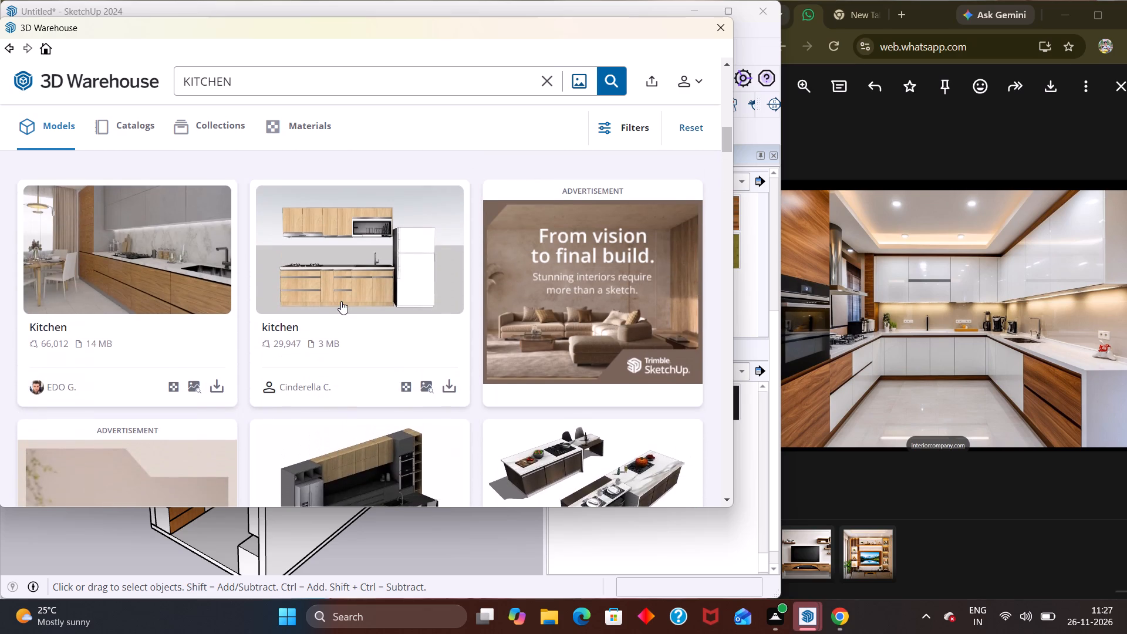
scroll(341, 301, up, 8)
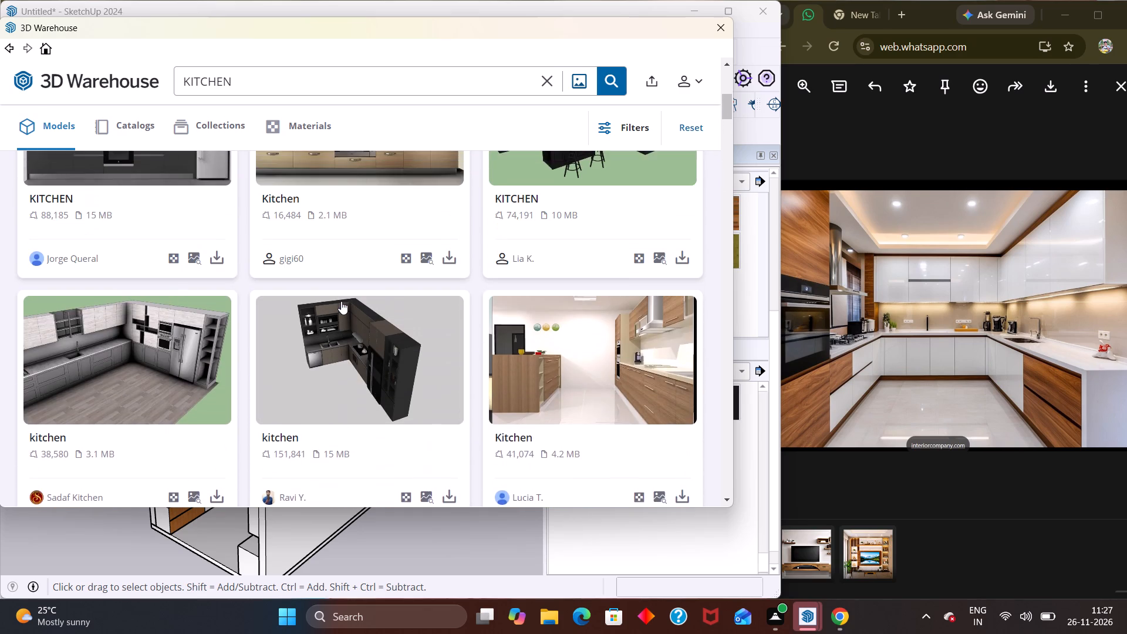
scroll(341, 301, up, 8)
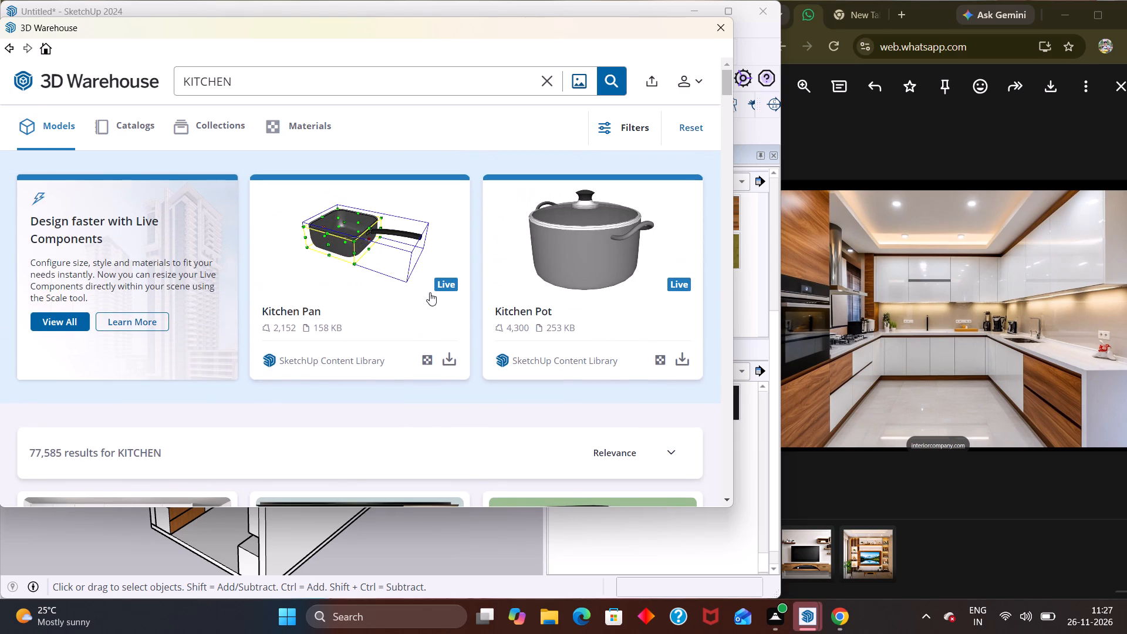
scroll(433, 294, down, 2)
Search 3D Warehouse for "KITCHEN SPACE", look through the models for usable countertop accessories, and close the library.
click(311, 86)
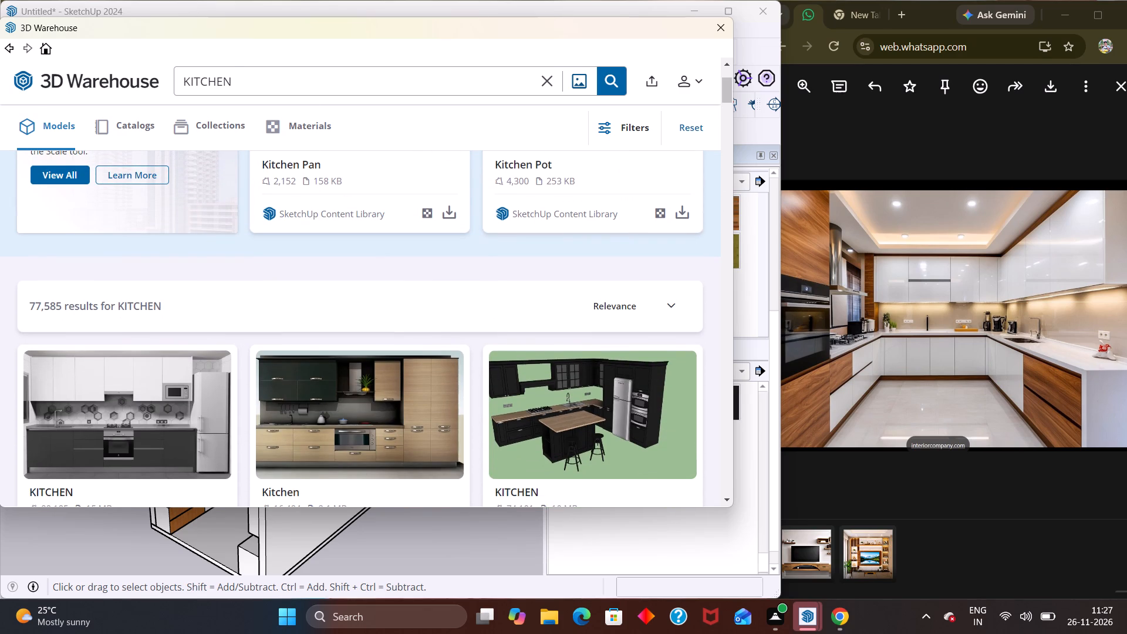
key(space)
text(SPACE)
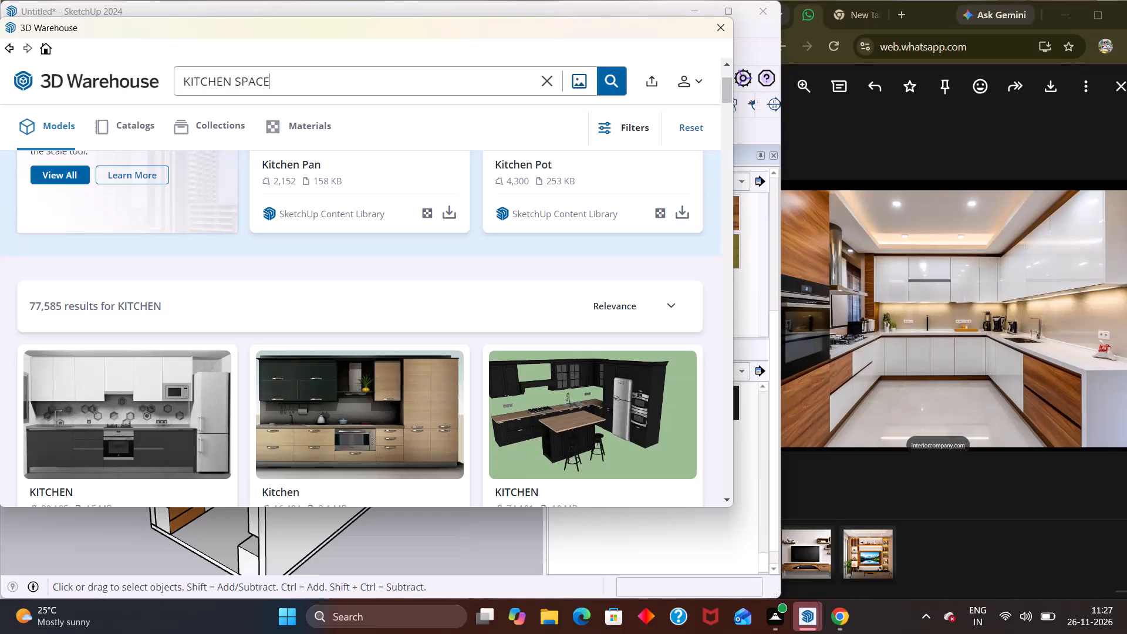
key(Return)
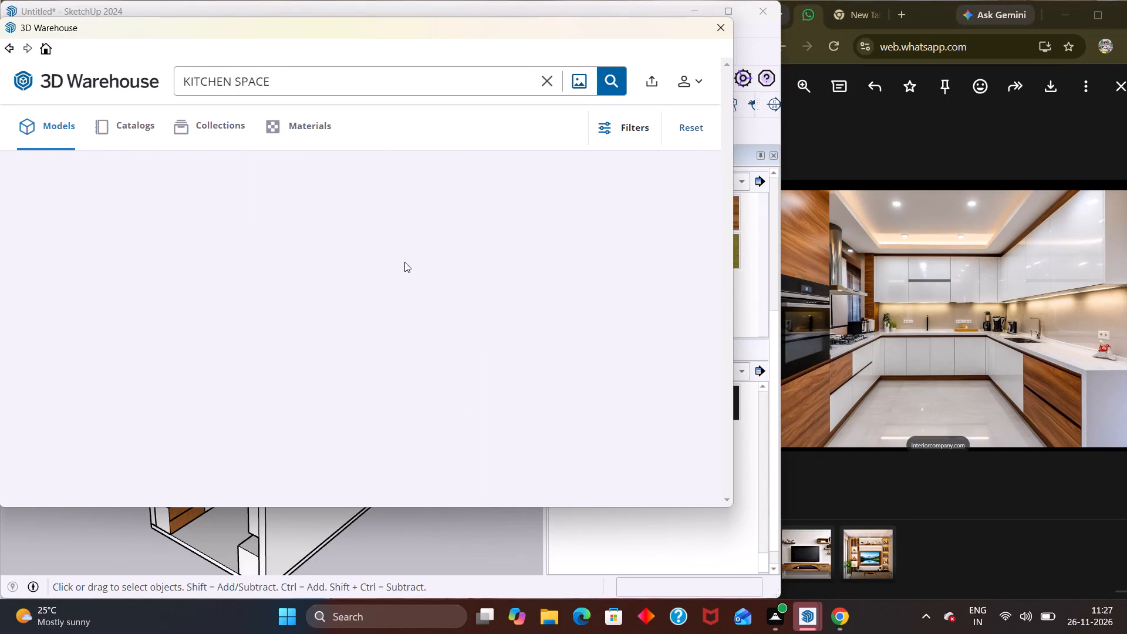
scroll(455, 301, down, 1)
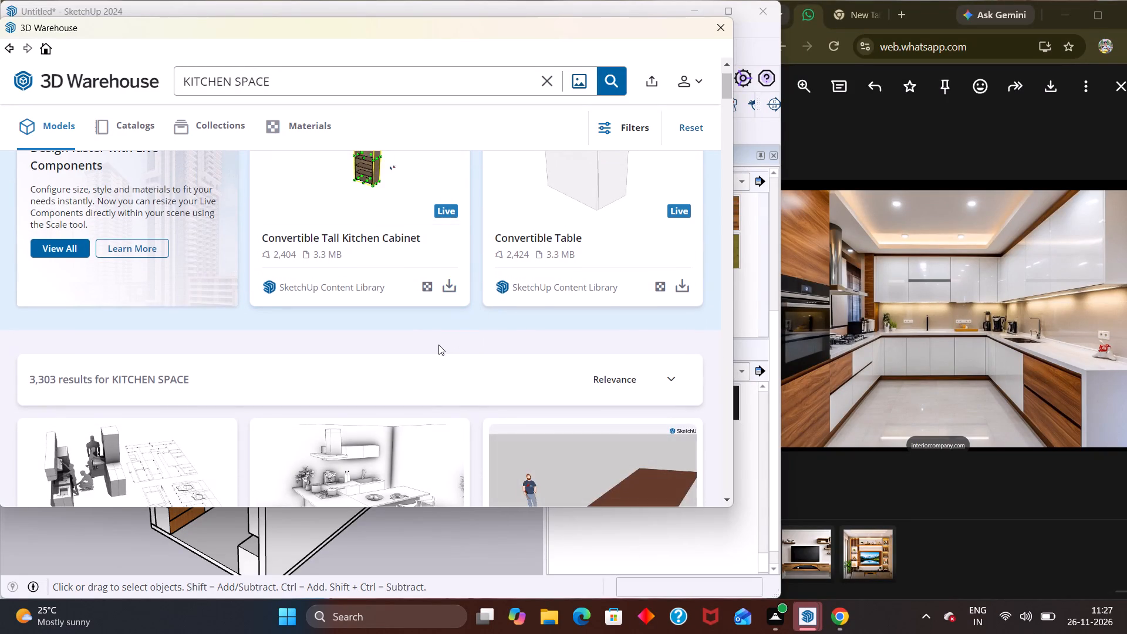
scroll(435, 339, down, 5)
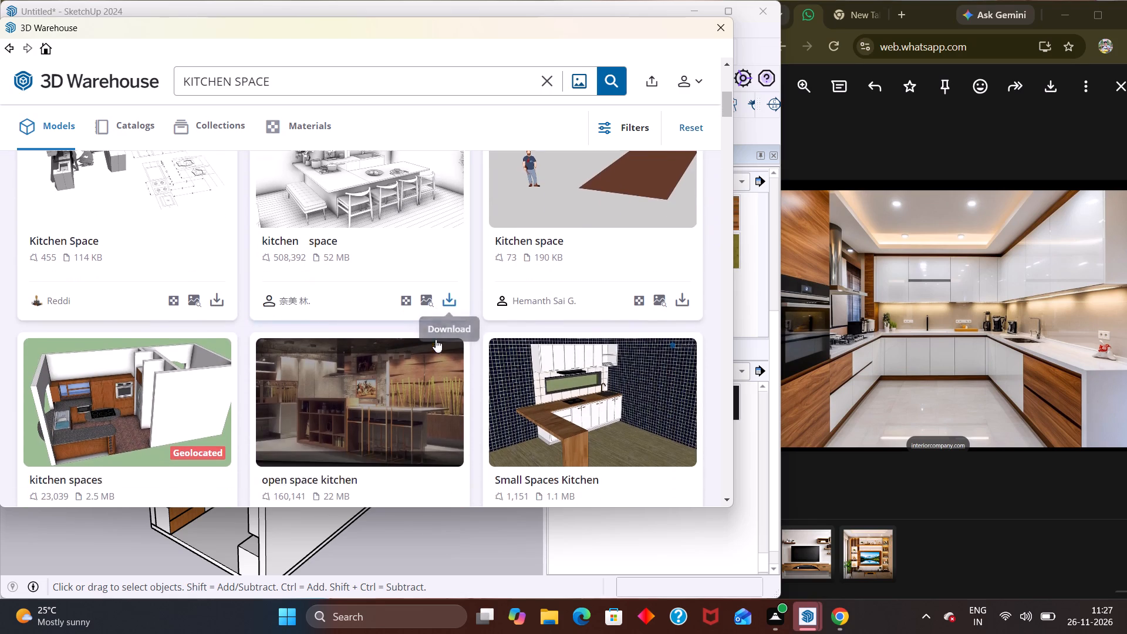
scroll(436, 339, down, 7)
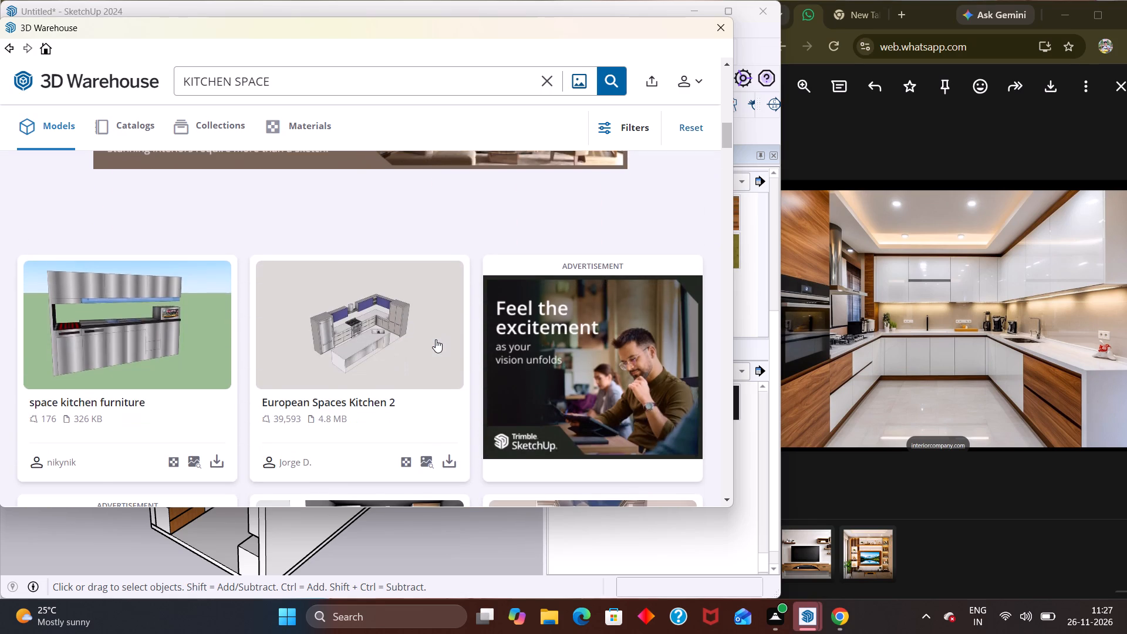
scroll(436, 339, down, 9)
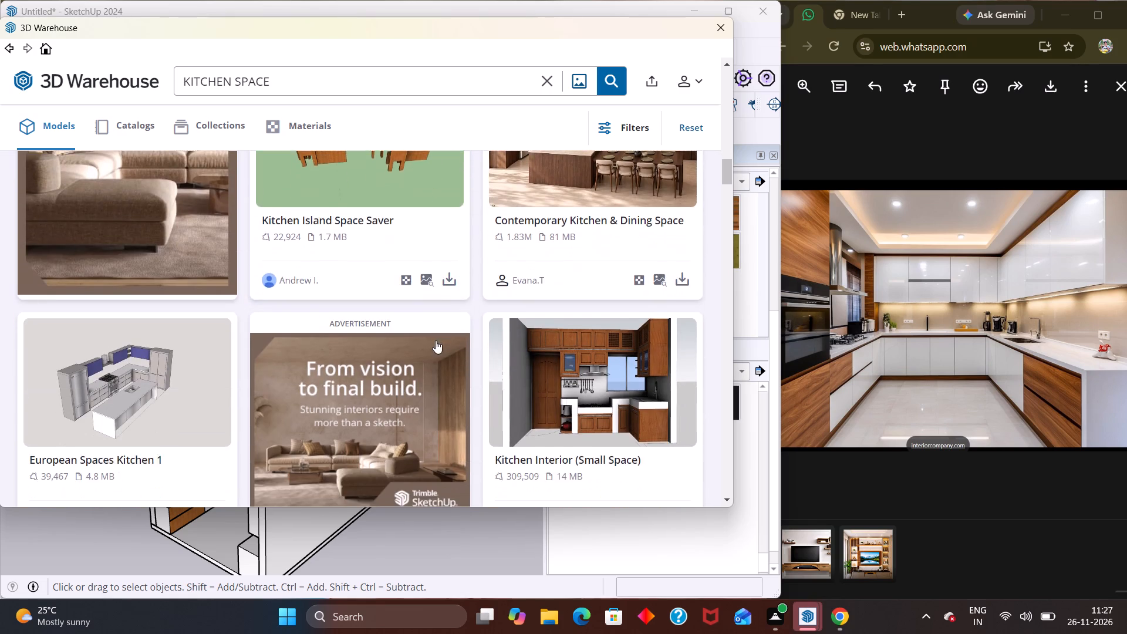
scroll(436, 342, down, 6)
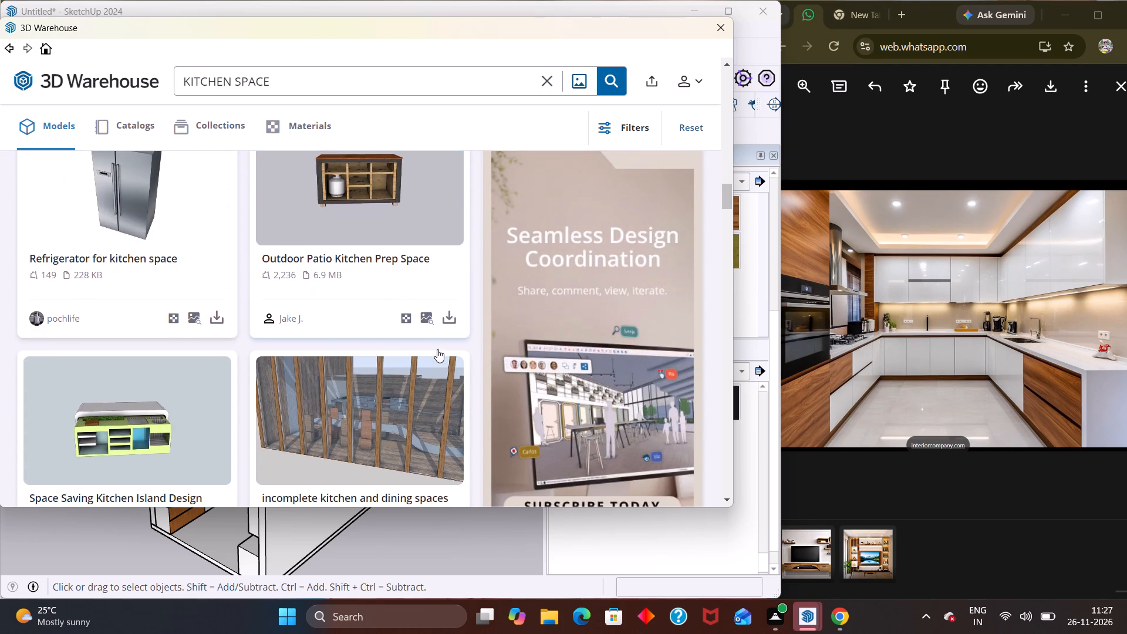
scroll(437, 349, down, 8)
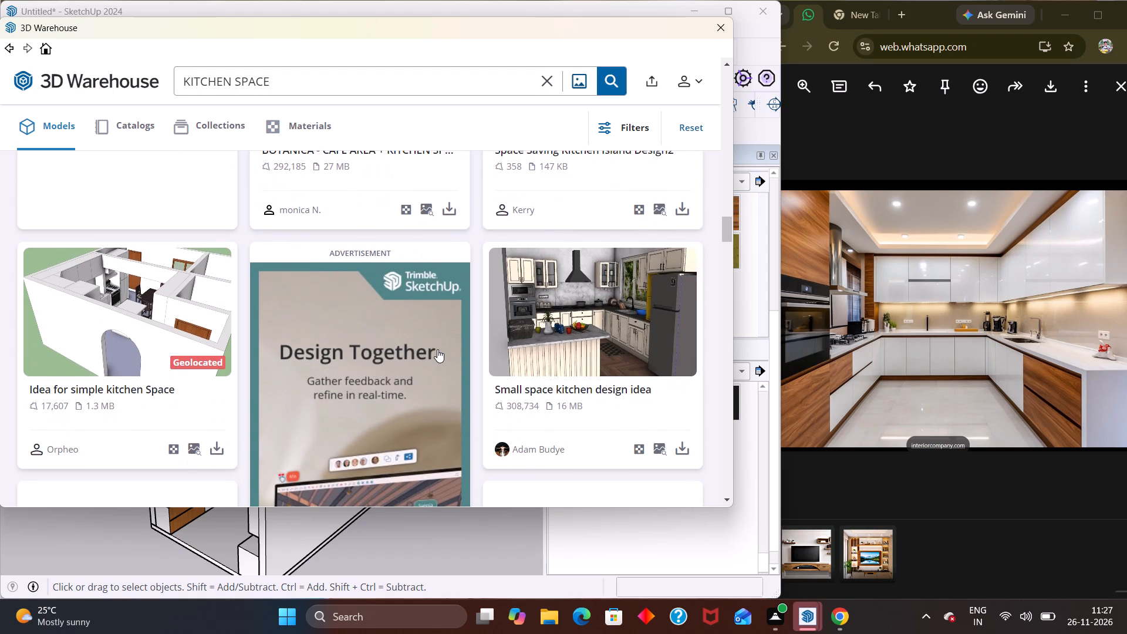
scroll(437, 349, down, 2)
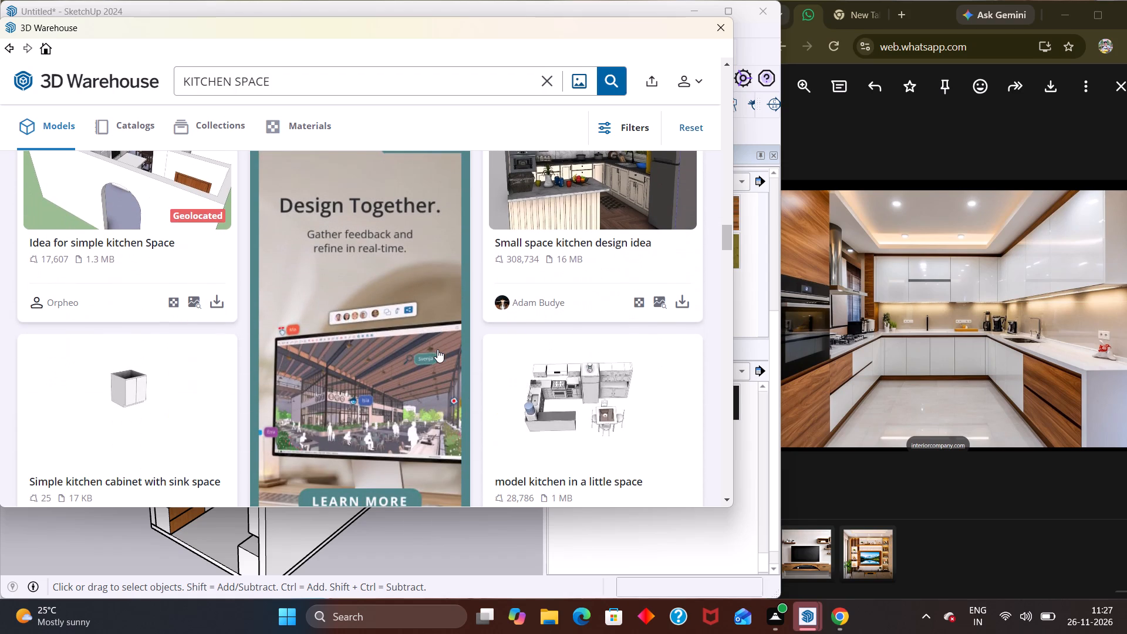
scroll(419, 326, down, 4)
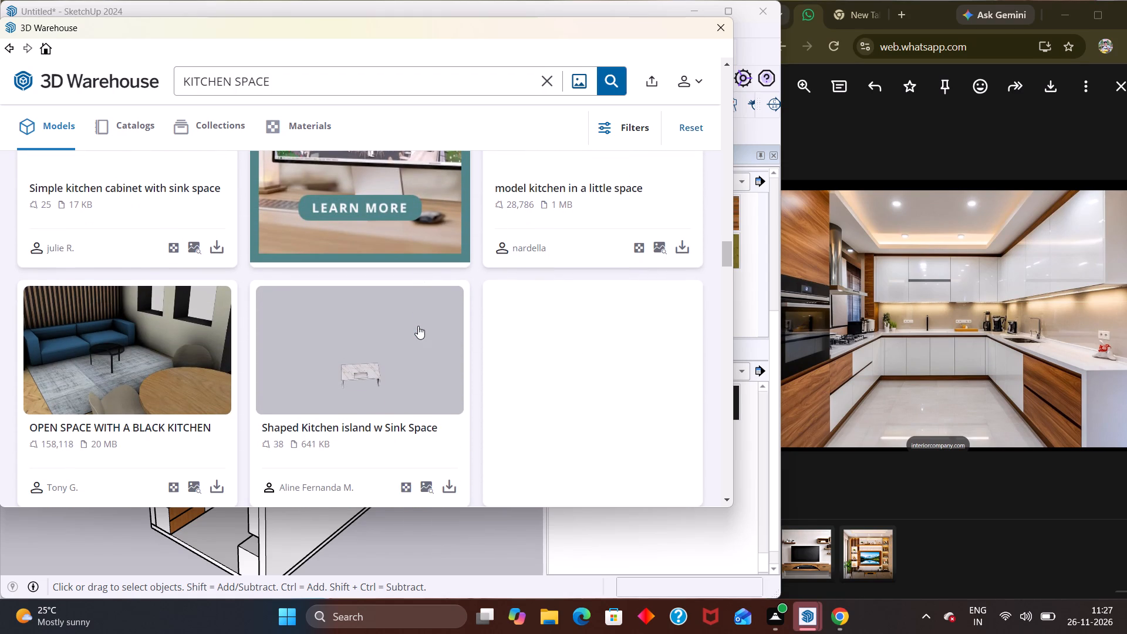
scroll(418, 331, down, 3)
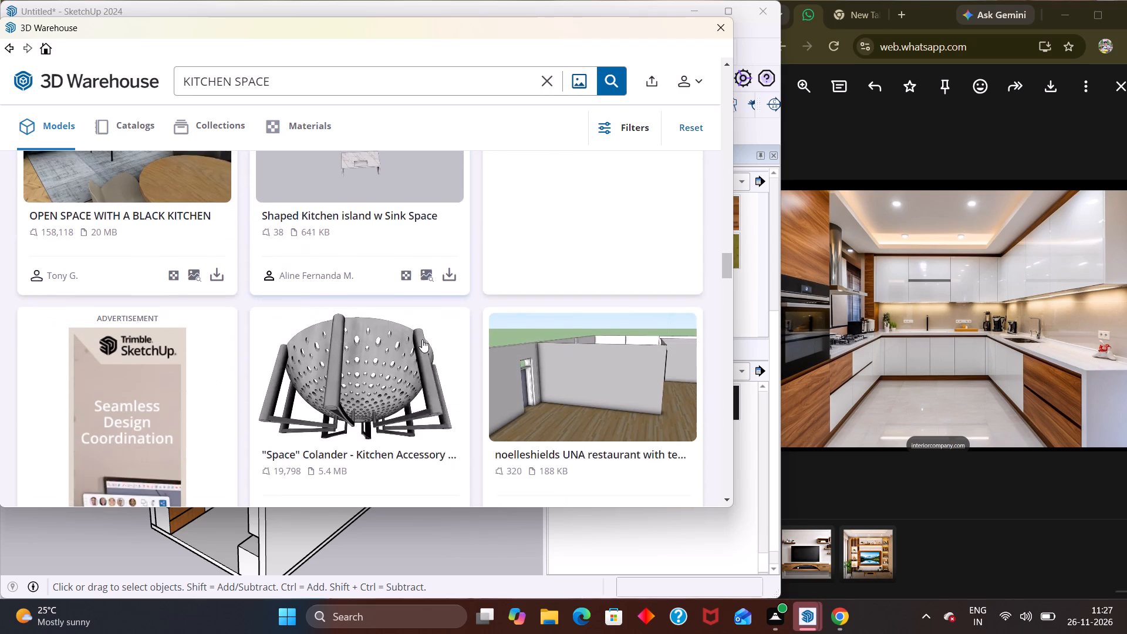
scroll(422, 339, down, 10)
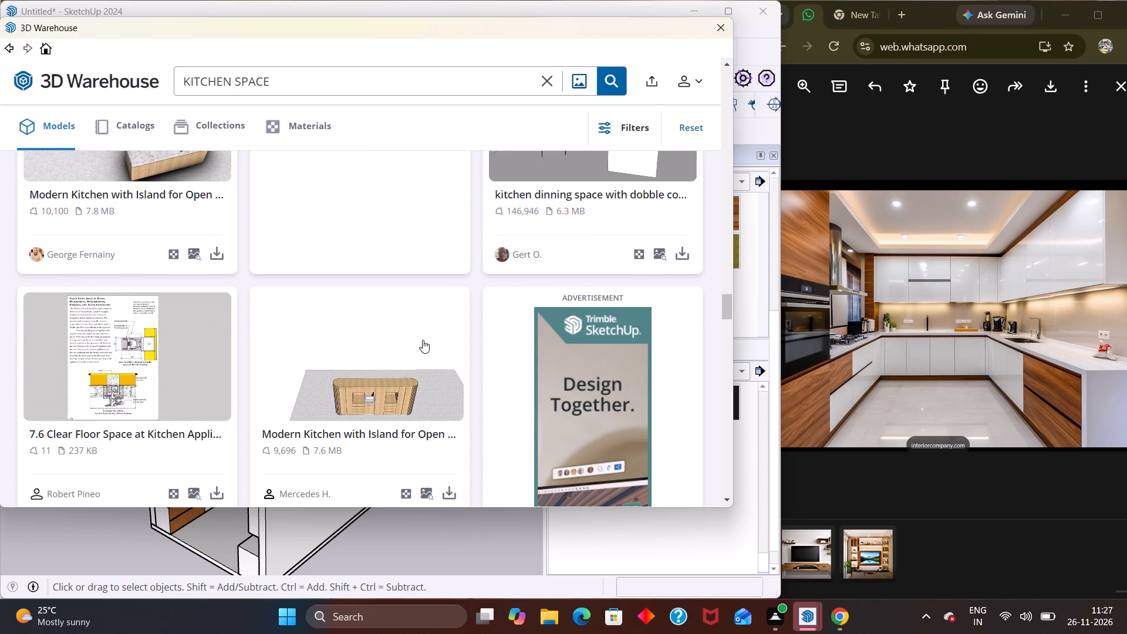
scroll(402, 348, down, 5)
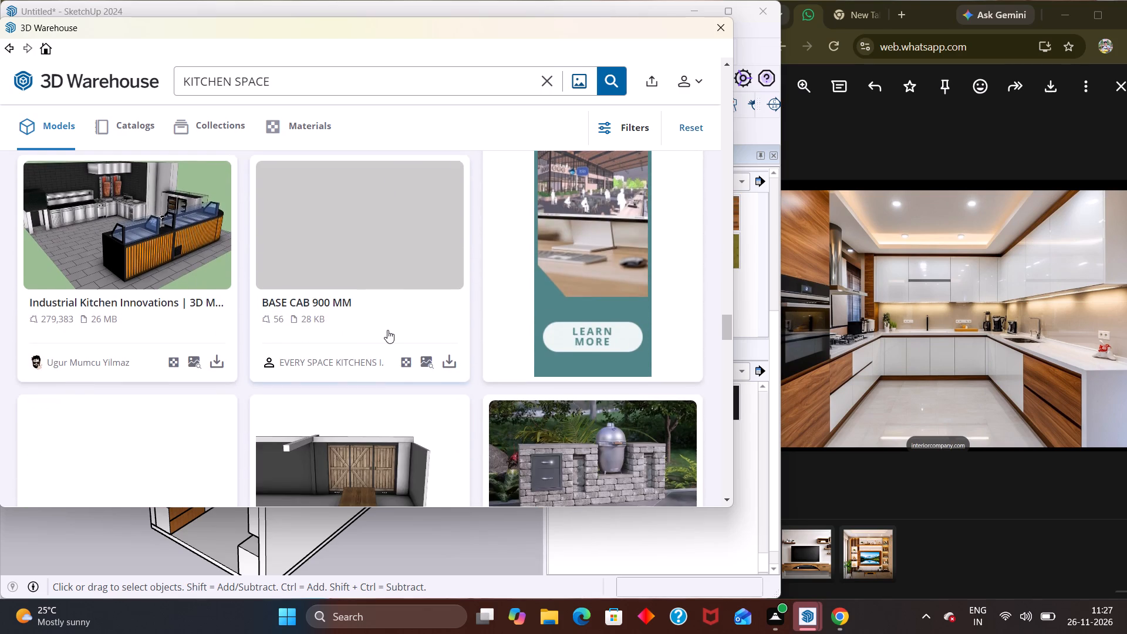
scroll(387, 330, down, 9)
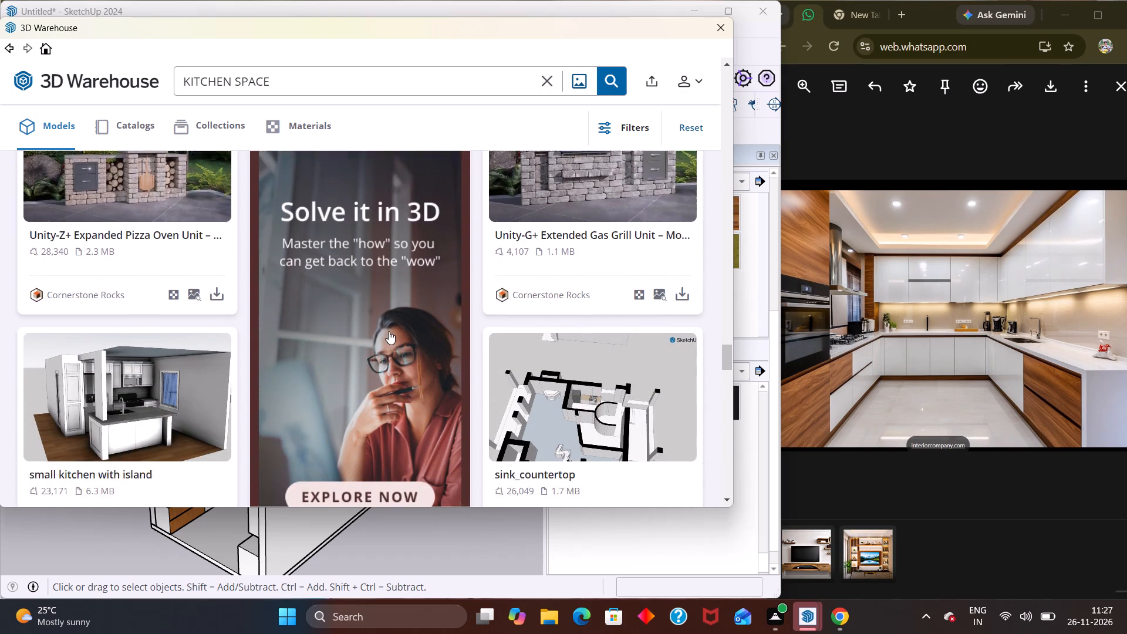
scroll(389, 331, down, 6)
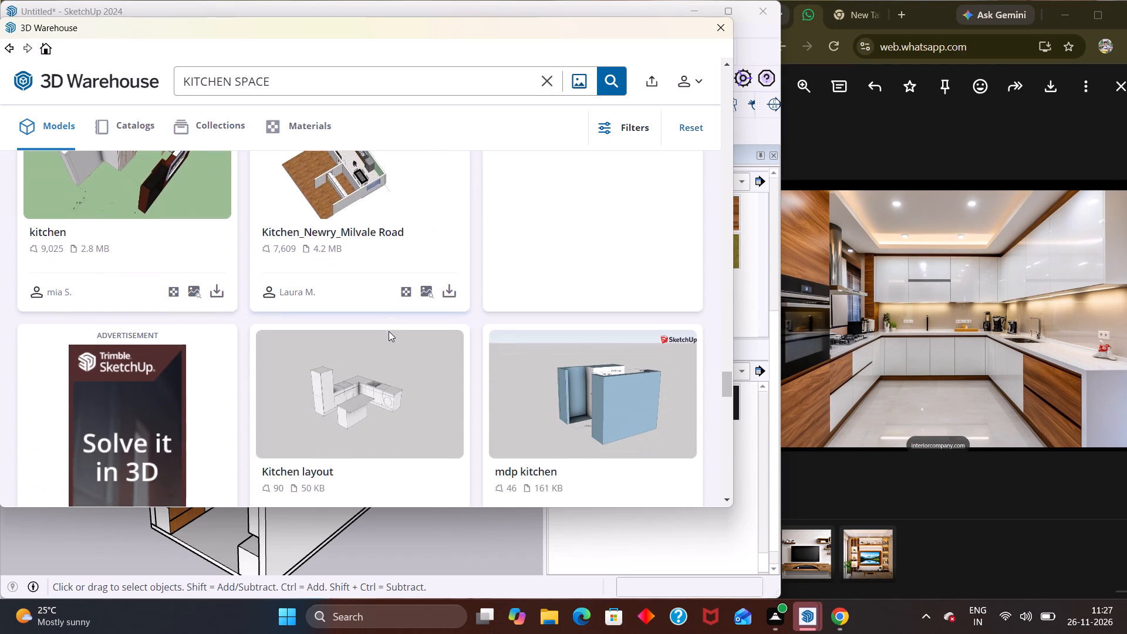
click(716, 31)
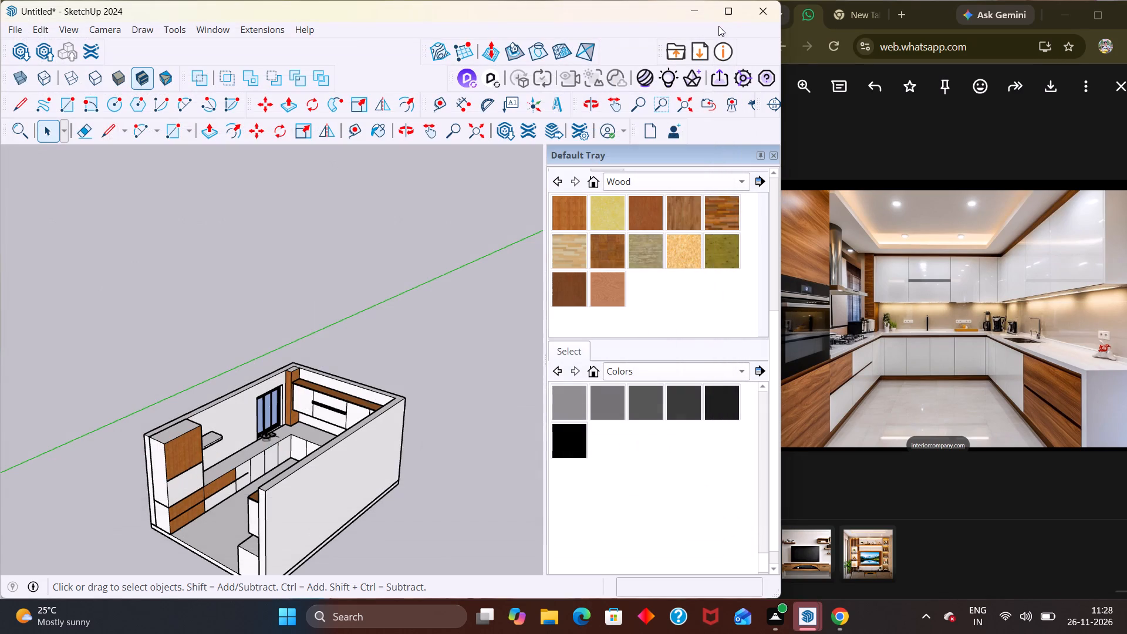
Examine the kitchen from its open front side, checking the back countertop and the accessories already placed there.
middle_drag(442, 379, 520, 332)
scroll(484, 364, down, 3)
scroll(512, 327, up, 1)
scroll(512, 328, down, 2)
middle_drag(382, 402, 431, 433)
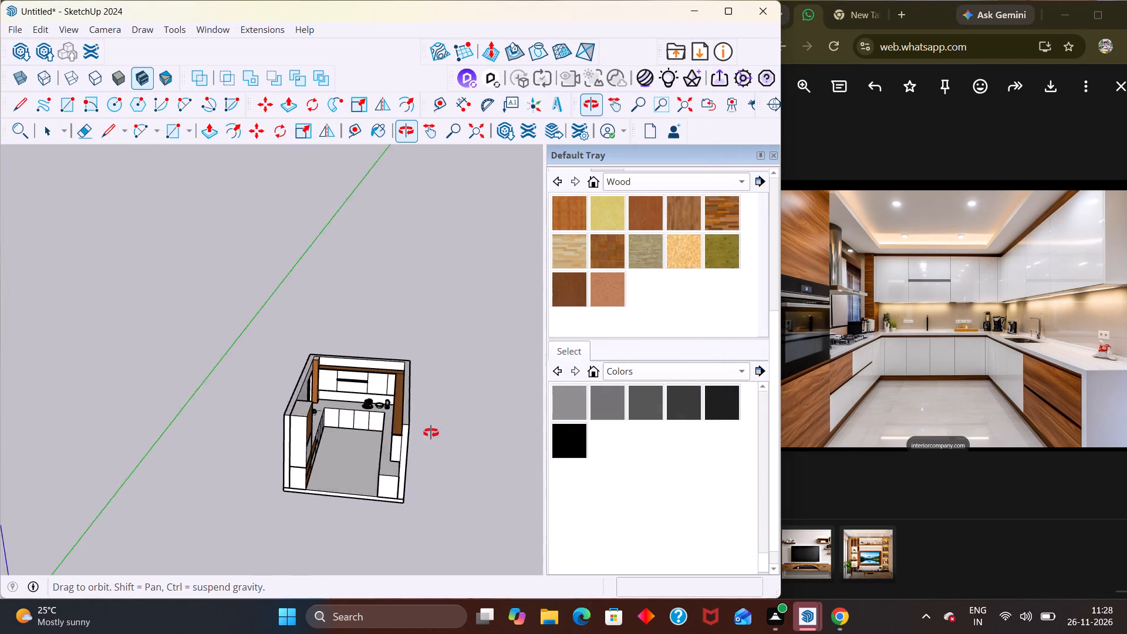
middle_drag(431, 433, 418, 431)
scroll(426, 432, up, 6)
middle_drag(323, 375, 336, 365)
scroll(336, 365, up, 4)
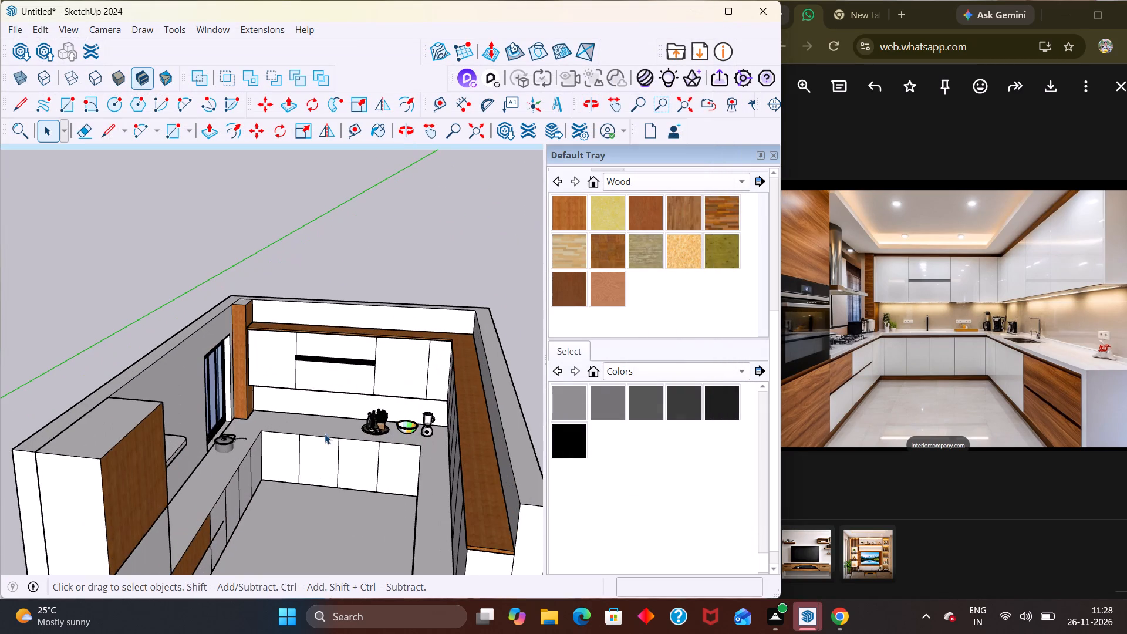
Reopen 3D Warehouse, dismiss the promotion and search the models for "SMALL PLANT".
click(31, 63)
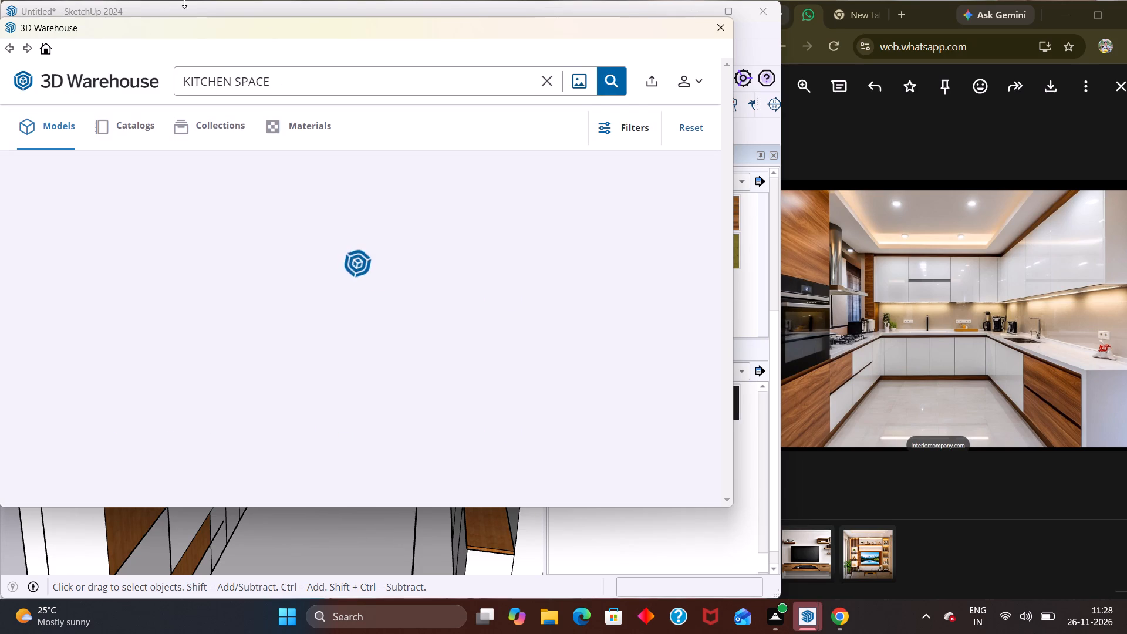
click(480, 120)
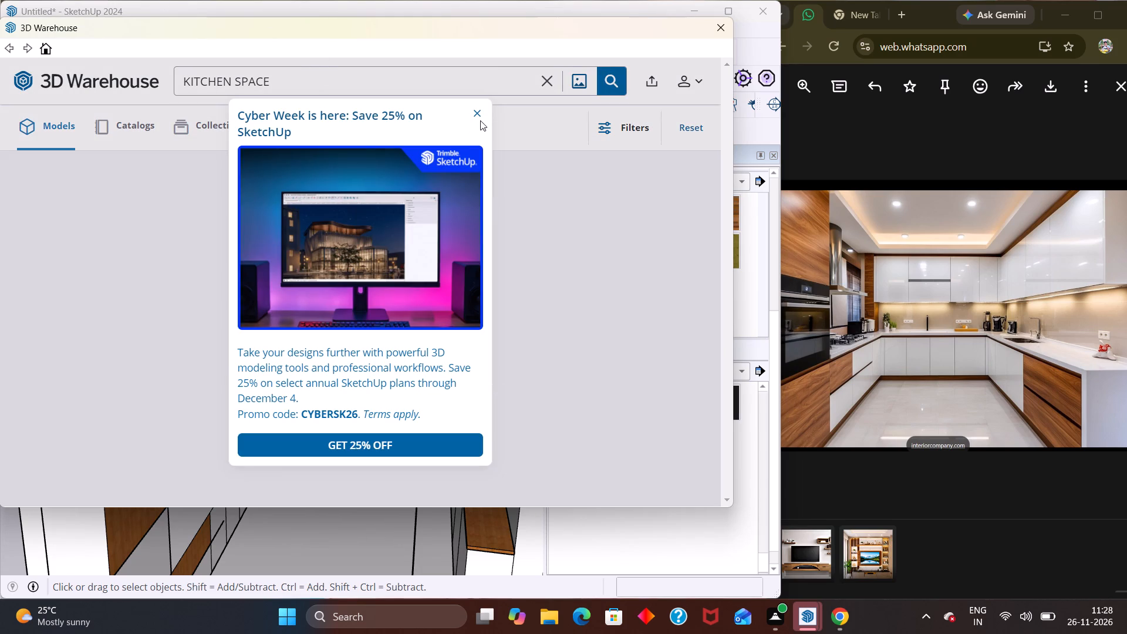
click(477, 115)
click(311, 87)
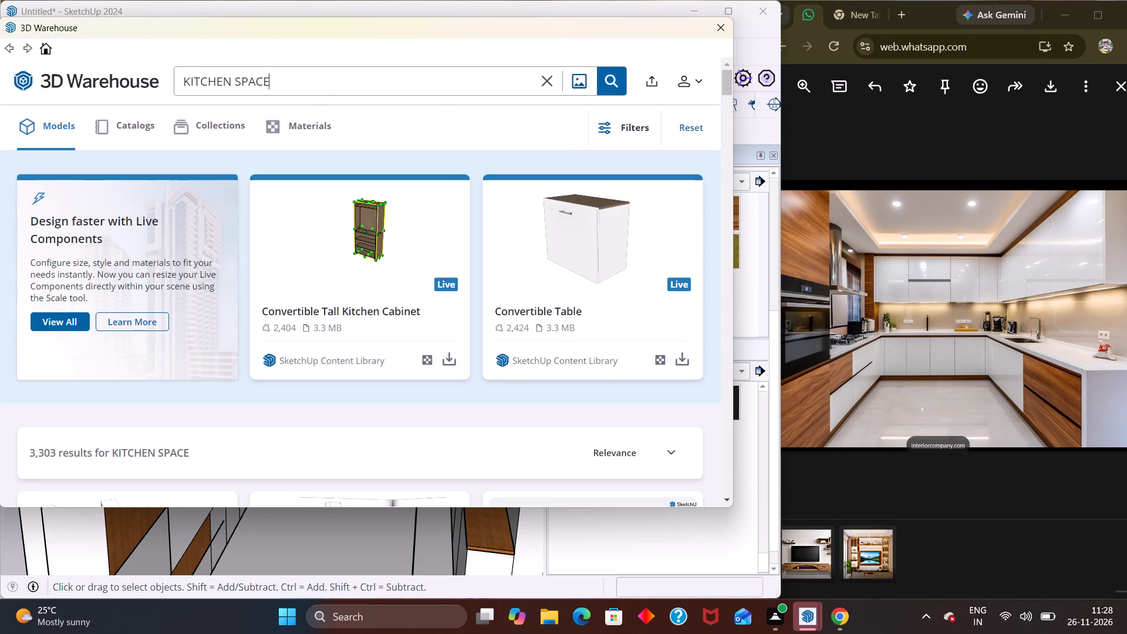
key(BackSpace)
key(BackSpace)
key(BackSpace)
key(BackSpace)
key(BackSpace)
key(BackSpace)
key(BackSpace)
key(BackSpace)
key(BackSpace)
key(BackSpace)
key(BackSpace)
key(BackSpace)
key(BackSpace)
key(BackSpace)
key(BackSpace)
key(BackSpace)
key(BackSpace)
key(BackSpace)
key(BackSpace)
key(BackSpace)
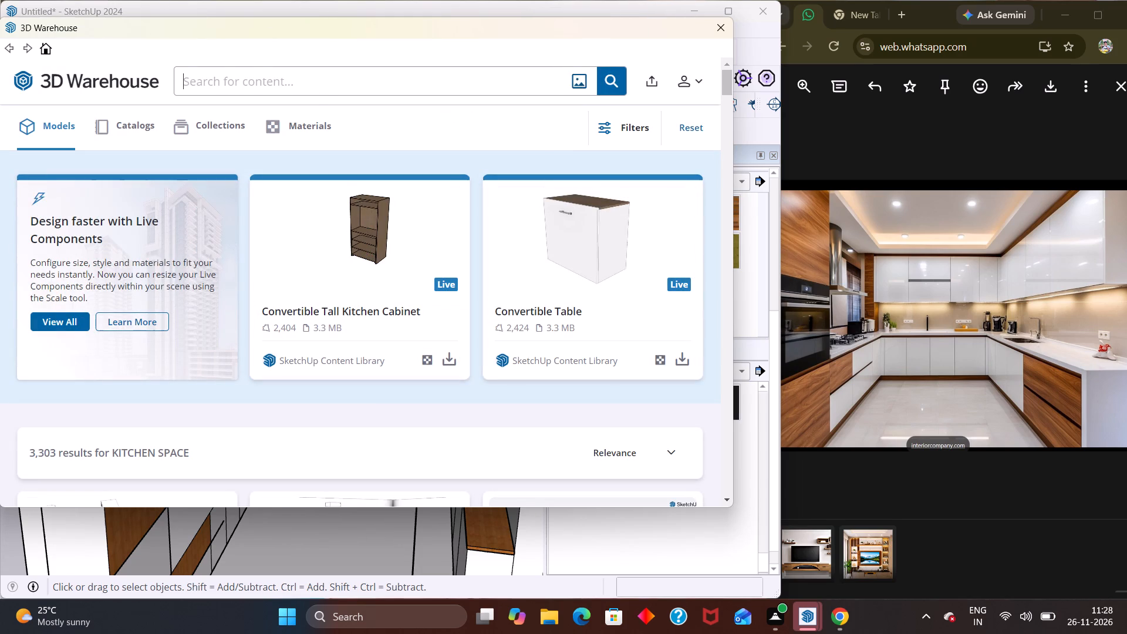
text(SMAL)
key(space)
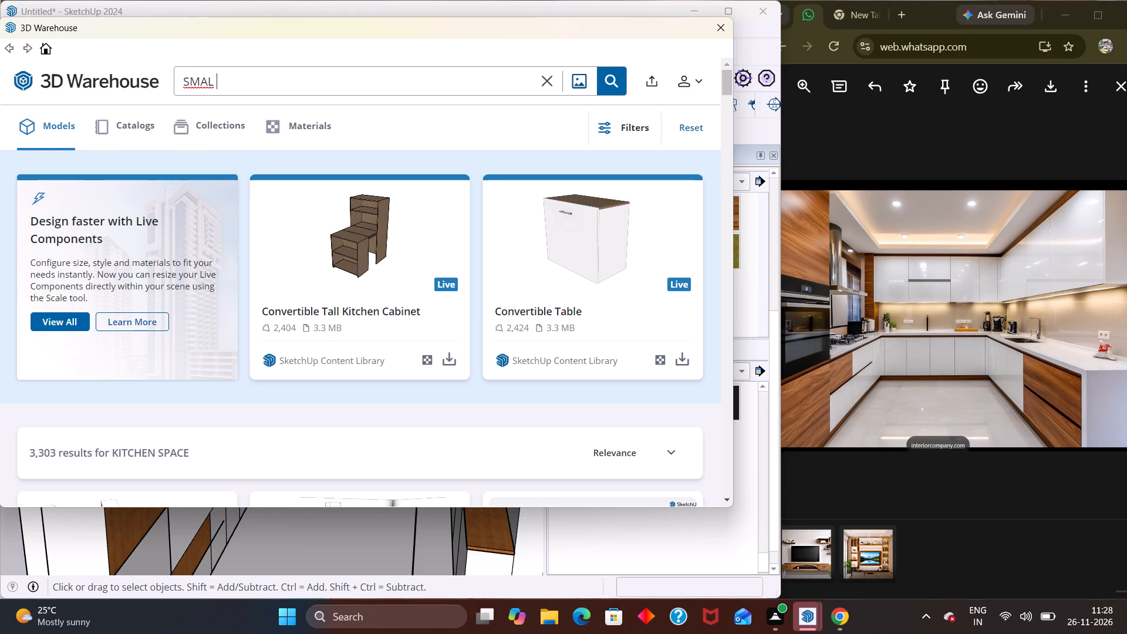
key(BackSpace)
text(L PLANT)
key(Return)
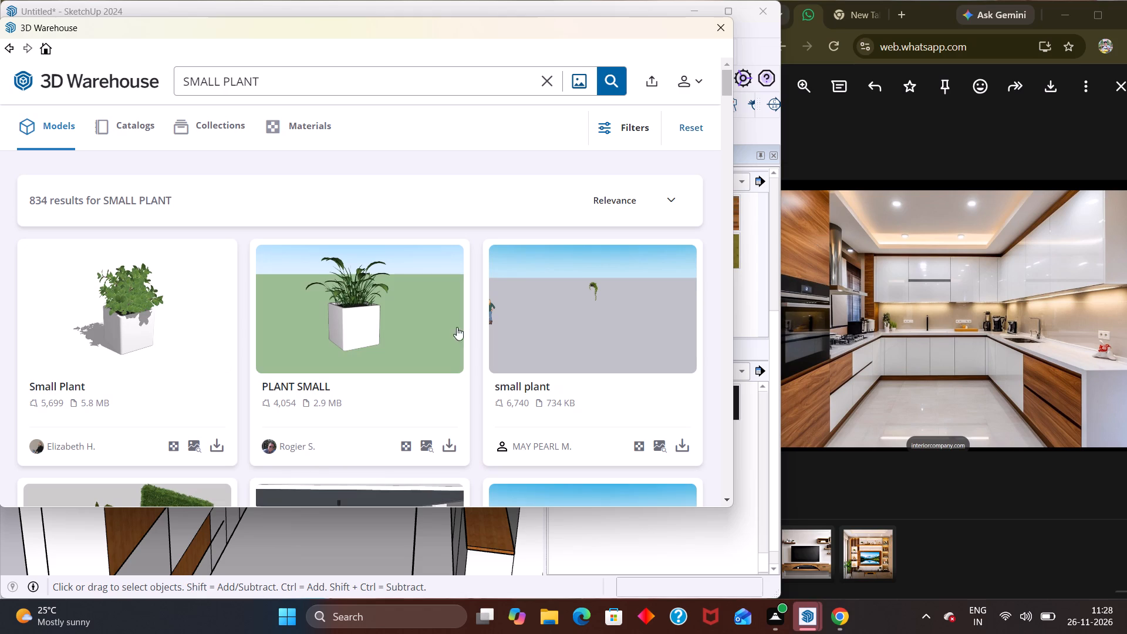
Look through the SMALL PLANT models to the end of the page for a potted plant suited to the countertop.
scroll(505, 317, down, 12)
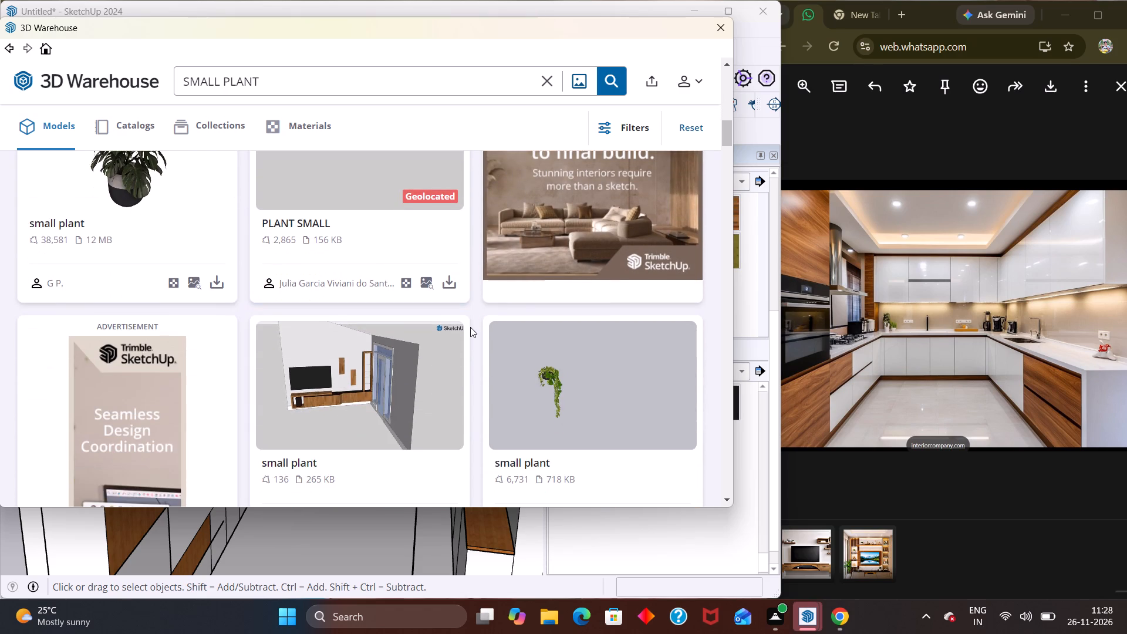
scroll(470, 327, down, 8)
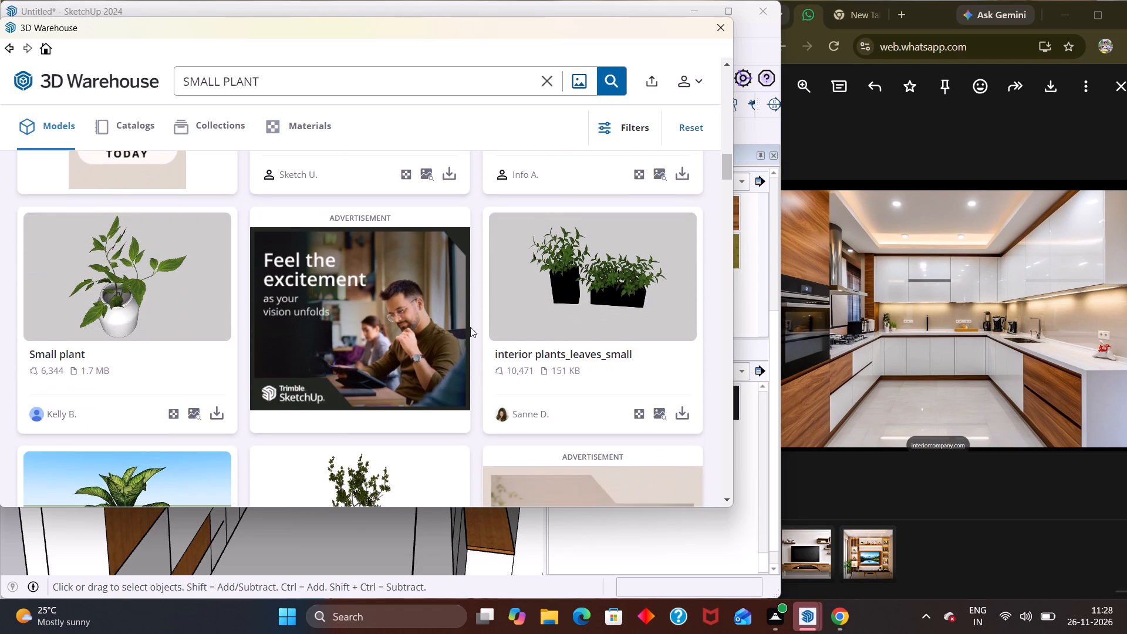
scroll(470, 327, down, 1)
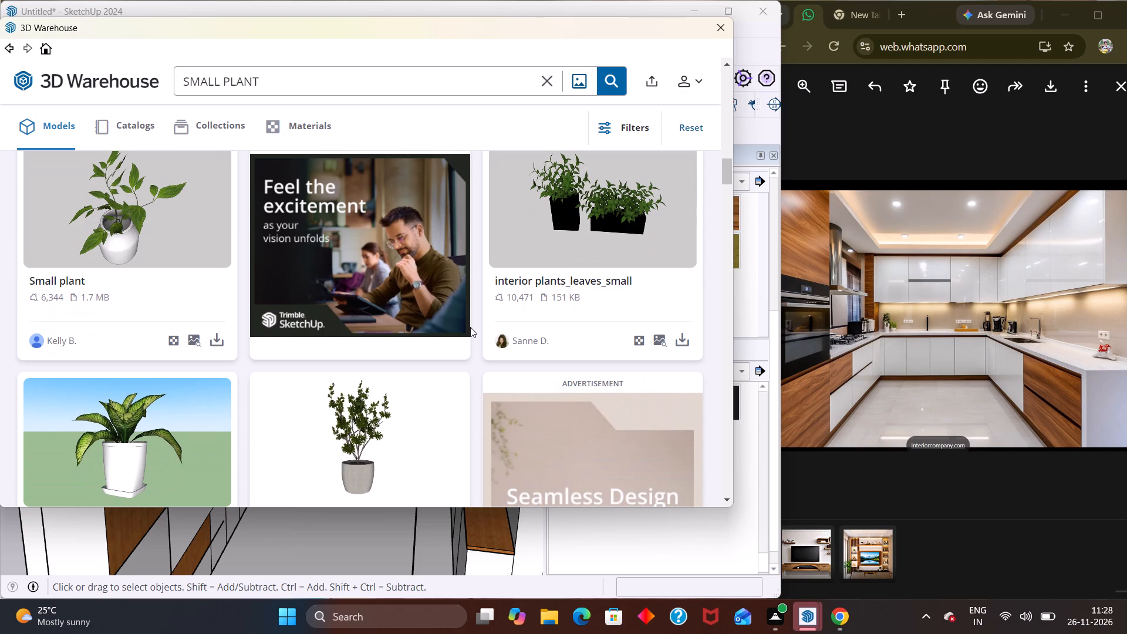
scroll(470, 327, down, 4)
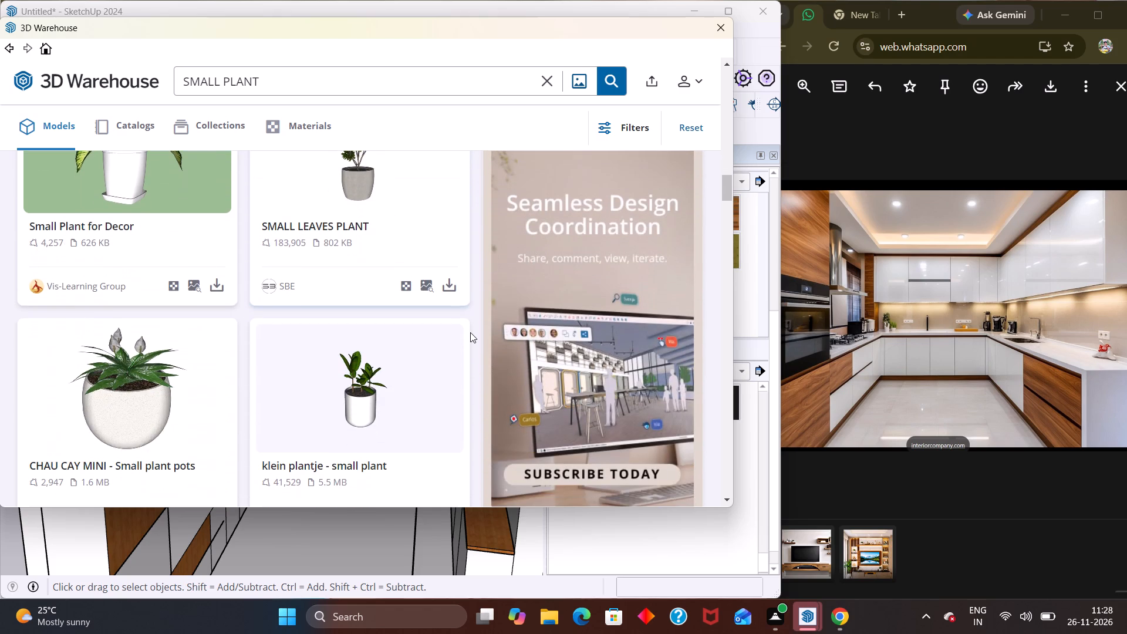
scroll(470, 332, down, 7)
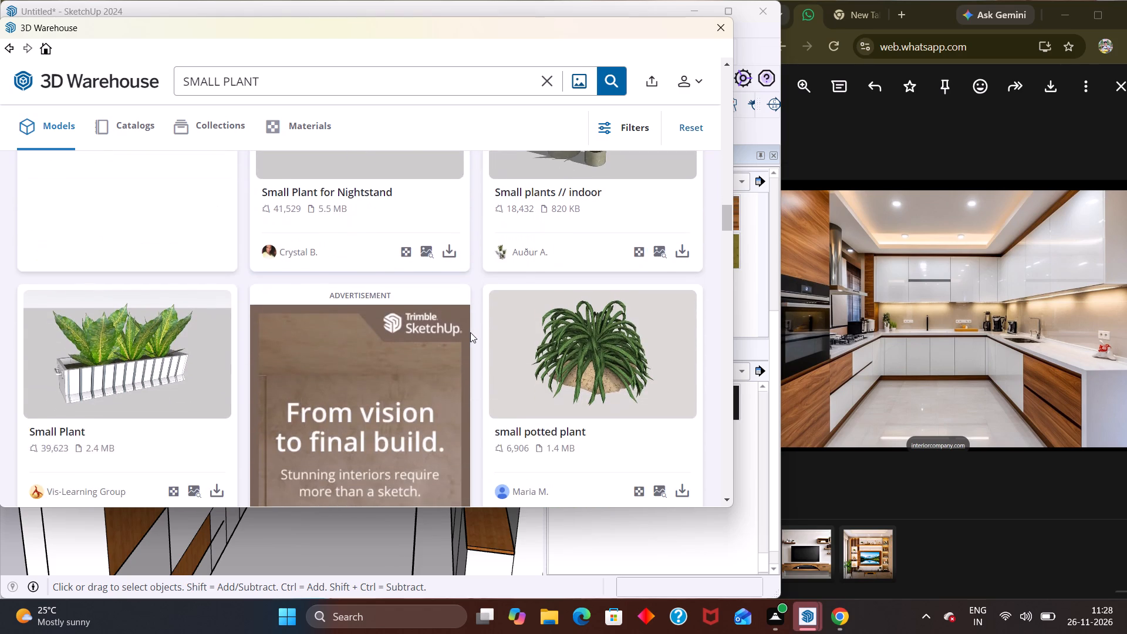
scroll(470, 332, down, 8)
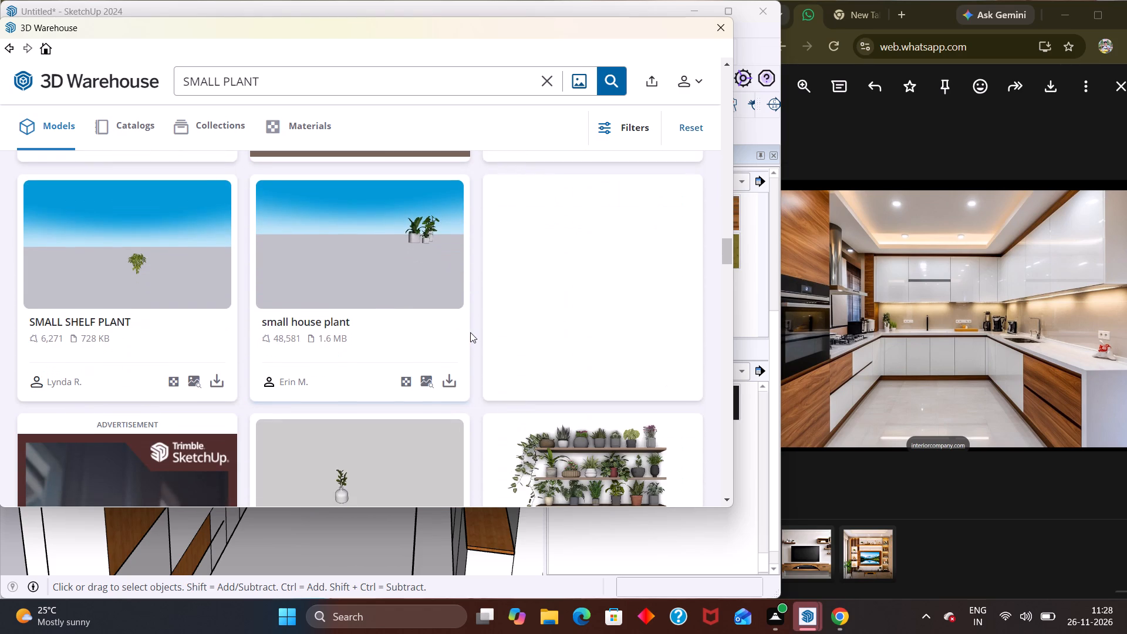
scroll(470, 332, down, 8)
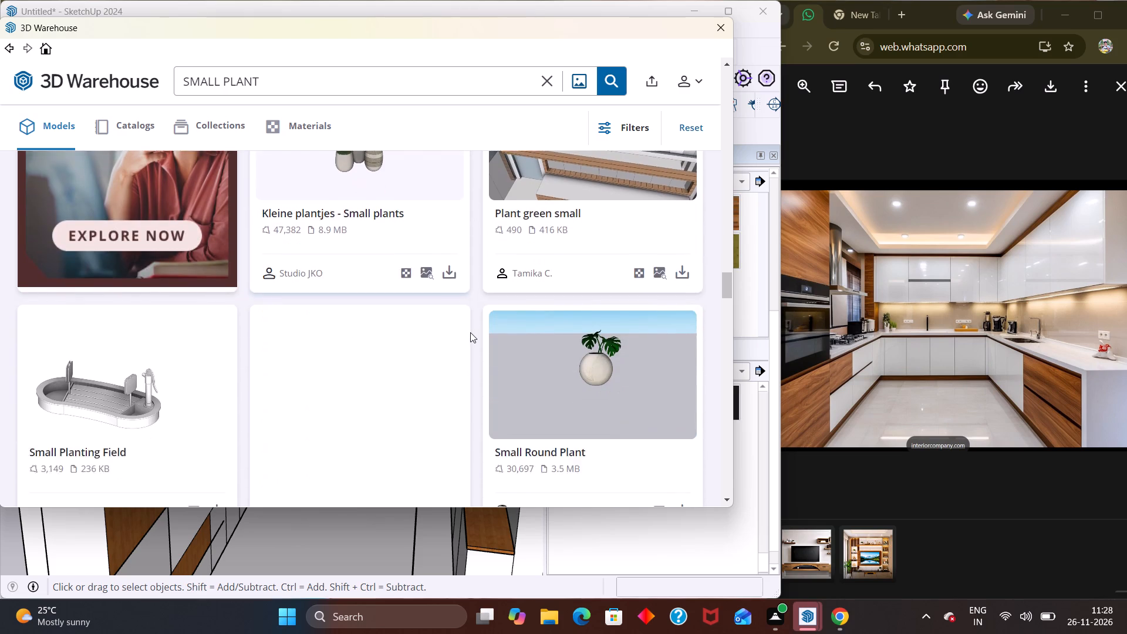
scroll(470, 332, down, 6)
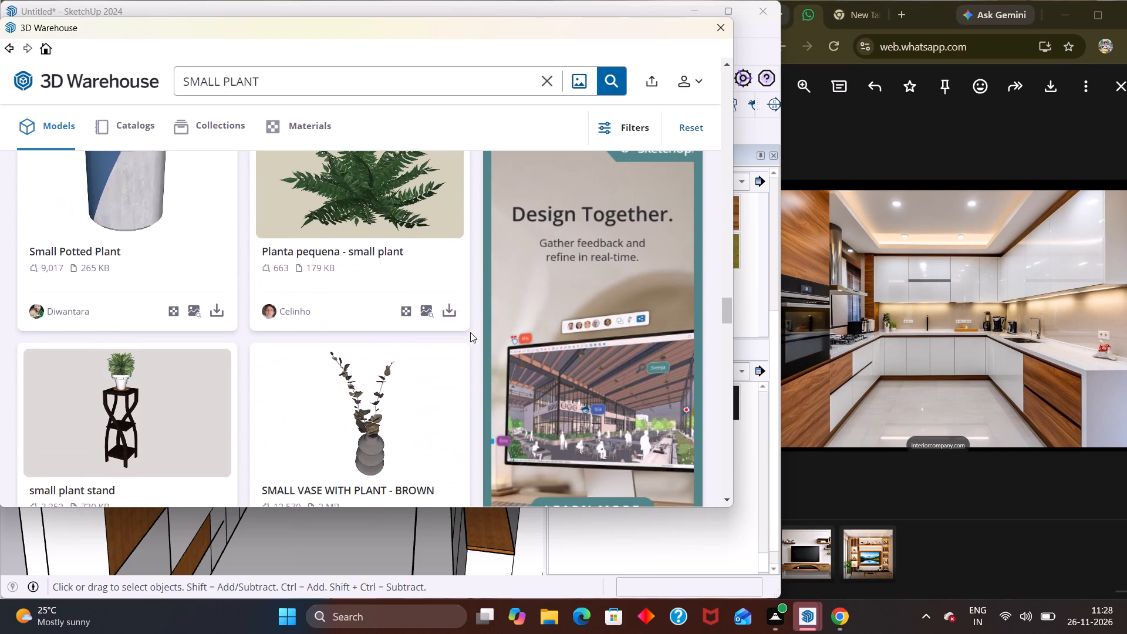
scroll(470, 332, down, 12)
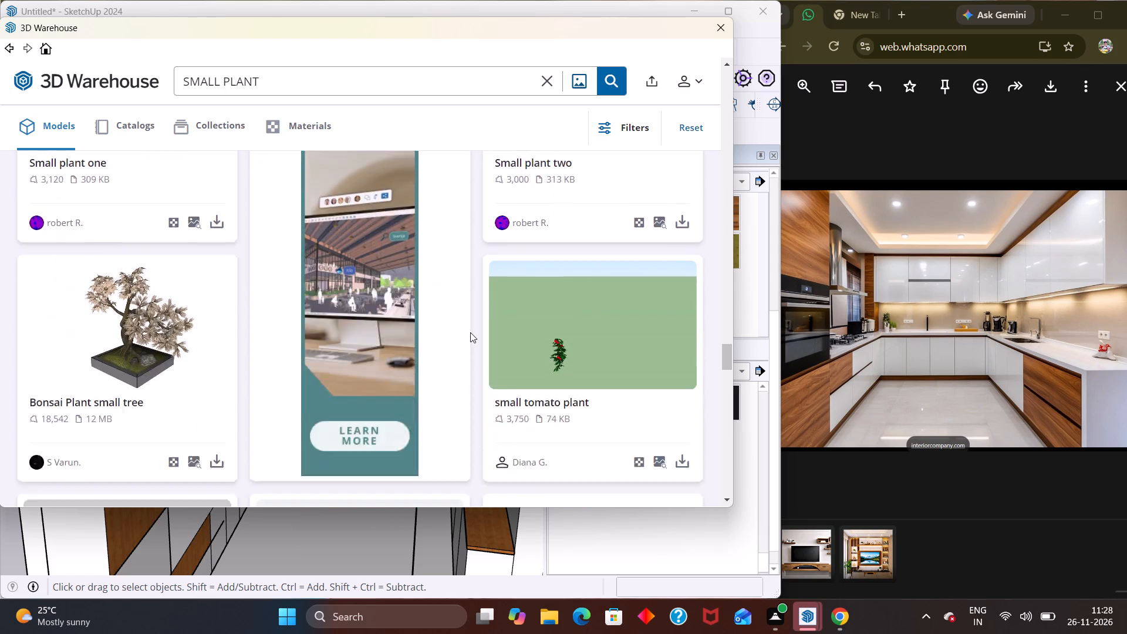
scroll(470, 332, down, 9)
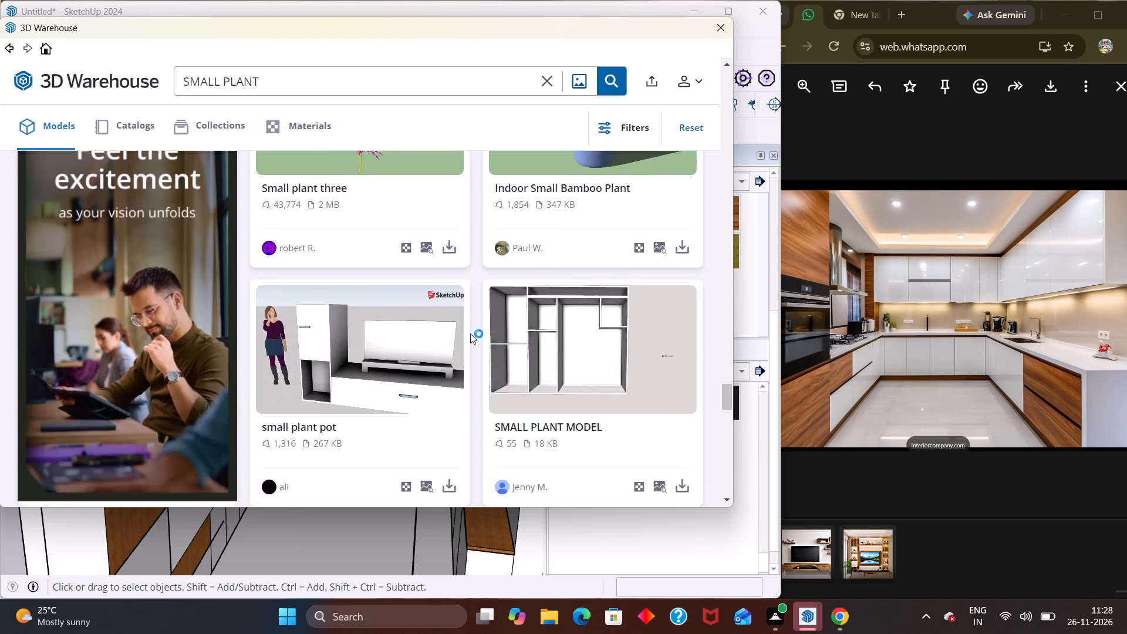
scroll(470, 333, down, 7)
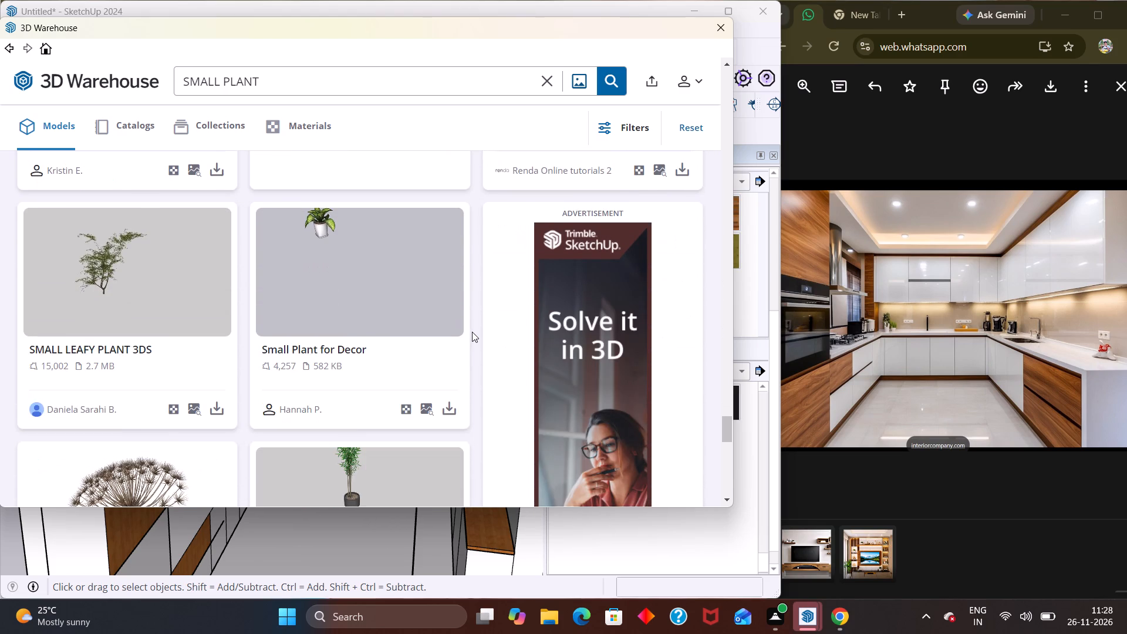
scroll(472, 332, down, 2)
scroll(473, 412, down, 5)
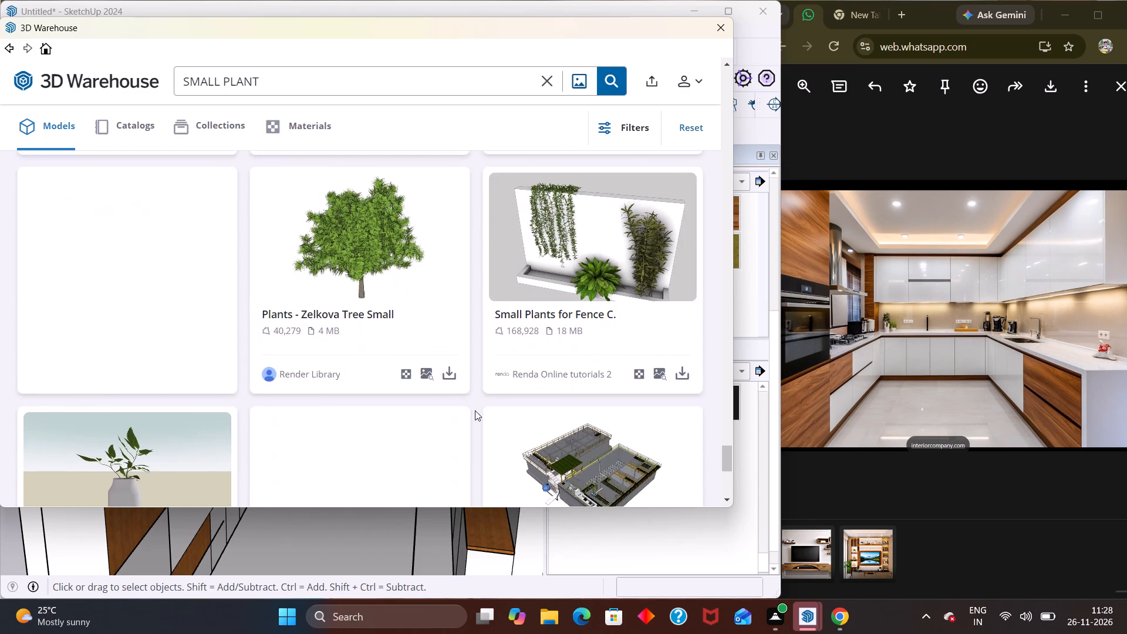
scroll(475, 410, down, 6)
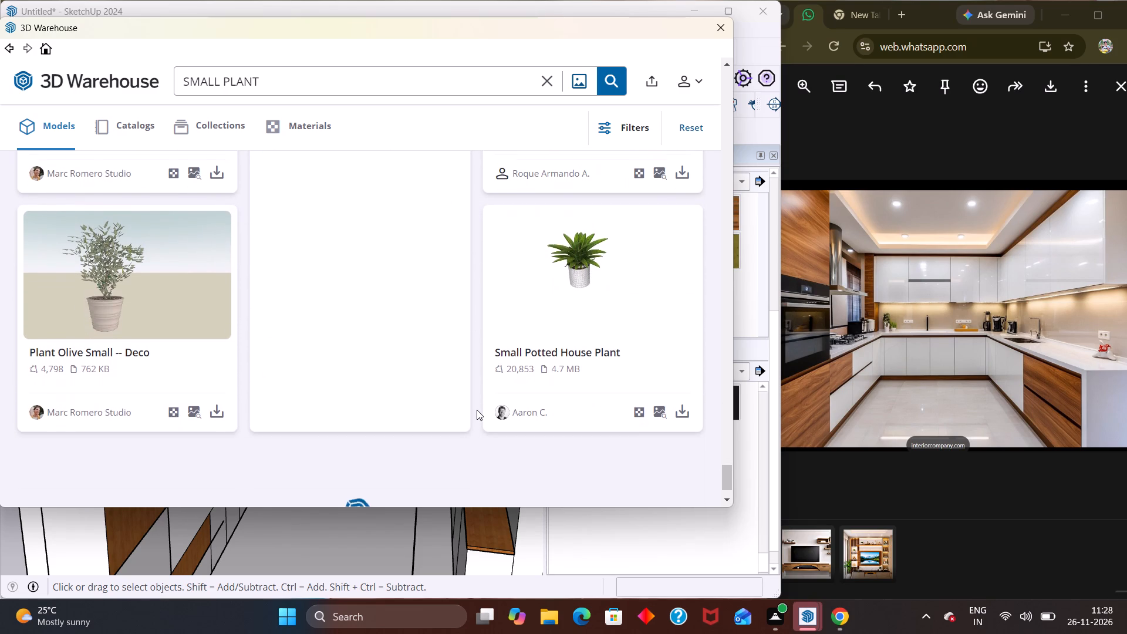
Look back up through the SMALL PLANT models and compare the potted plants with the one in the reference photo.
scroll(475, 395, up, 12)
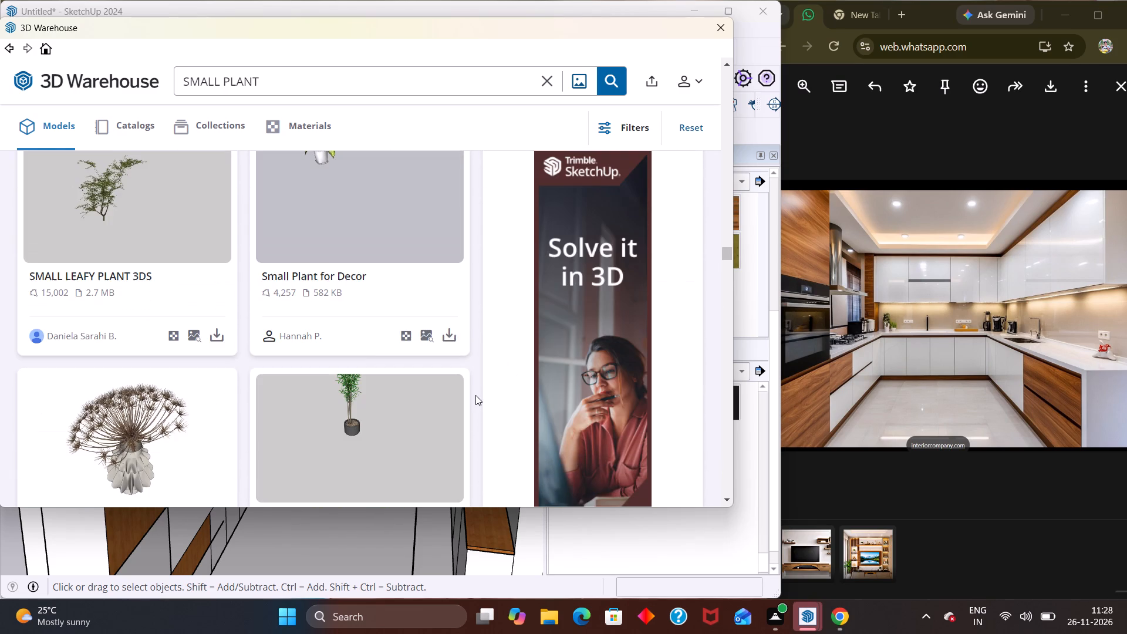
scroll(365, 348, up, 11)
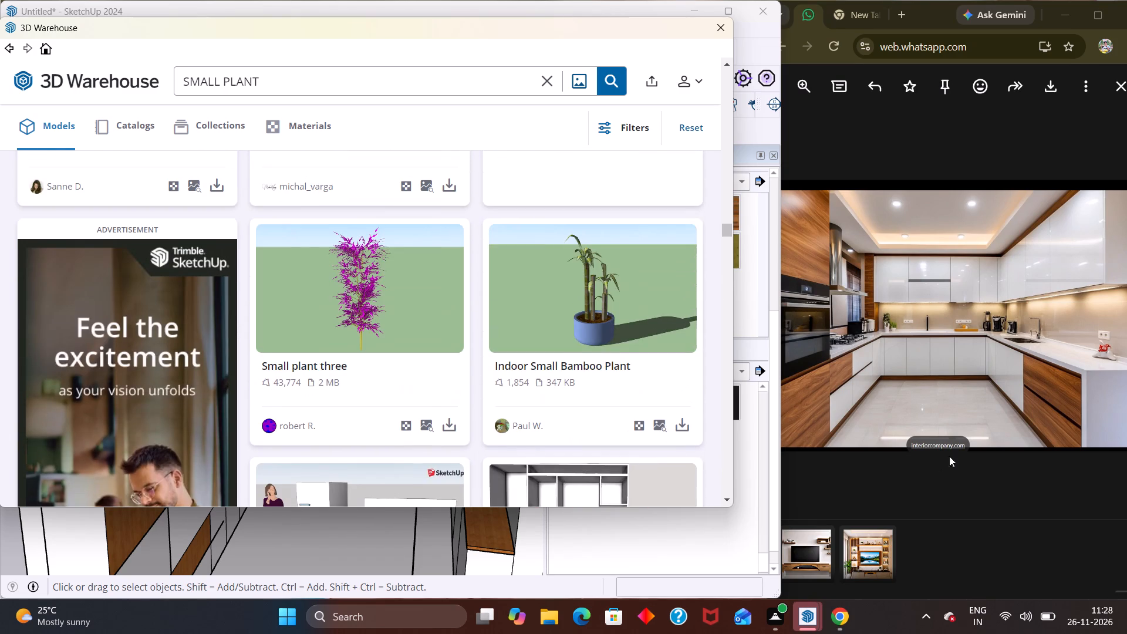
scroll(16, 409, up, 8)
scroll(88, 345, down, 2)
scroll(88, 345, up, 6)
scroll(88, 345, down, 2)
scroll(88, 345, up, 2)
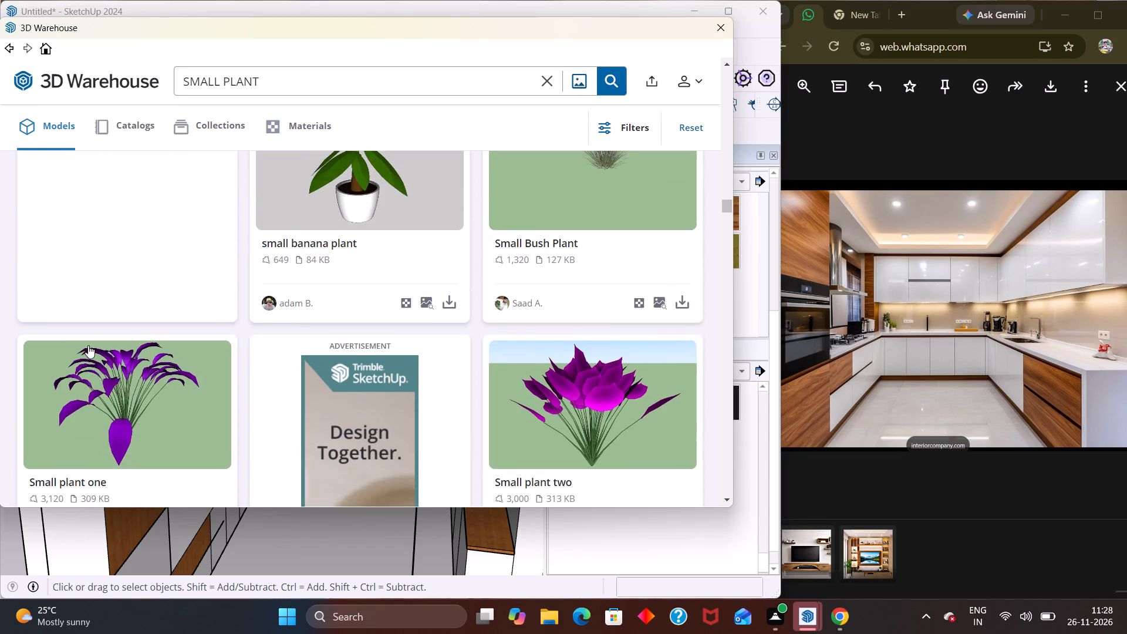
scroll(88, 345, up, 3)
scroll(134, 301, up, 12)
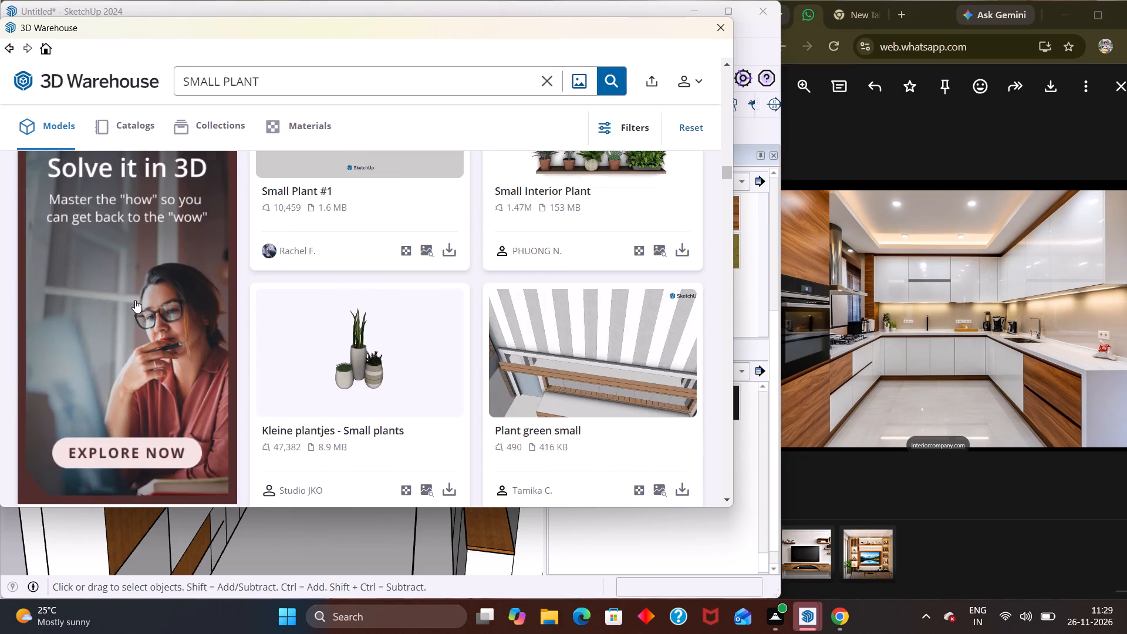
scroll(135, 300, up, 14)
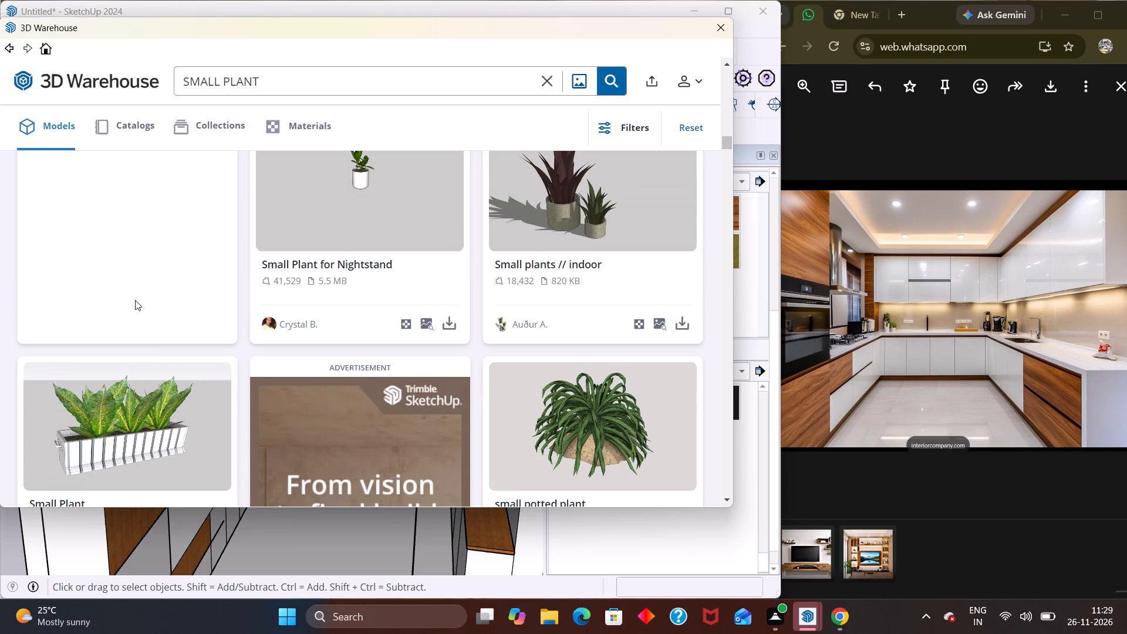
scroll(135, 300, up, 4)
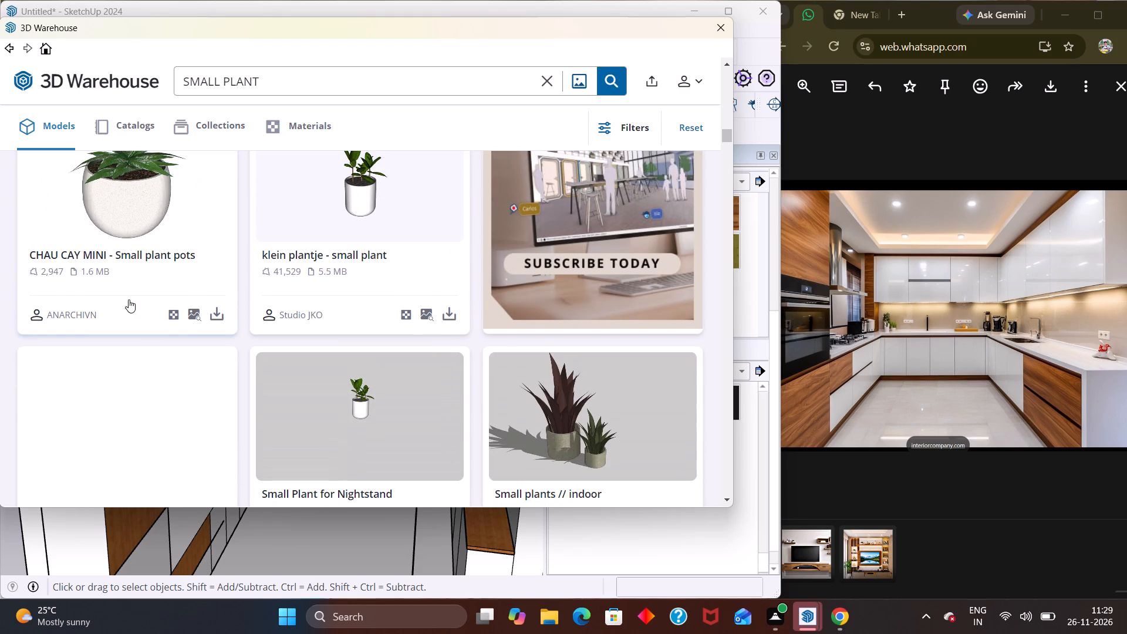
scroll(95, 271, up, 10)
scroll(102, 267, down, 4)
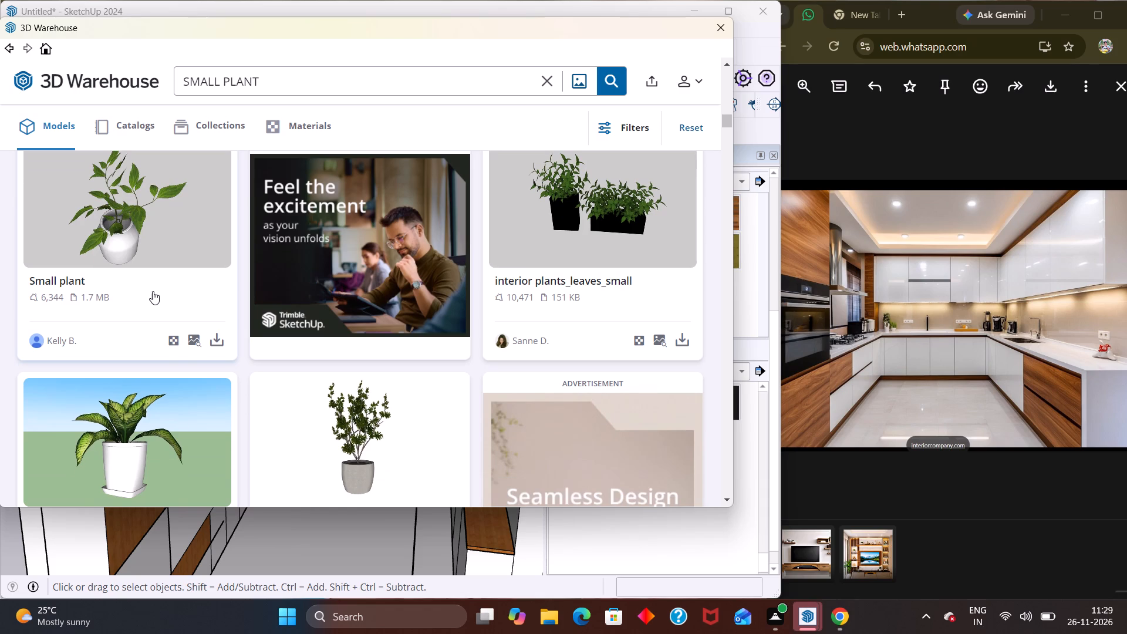
scroll(171, 303, up, 3)
scroll(186, 331, down, 3)
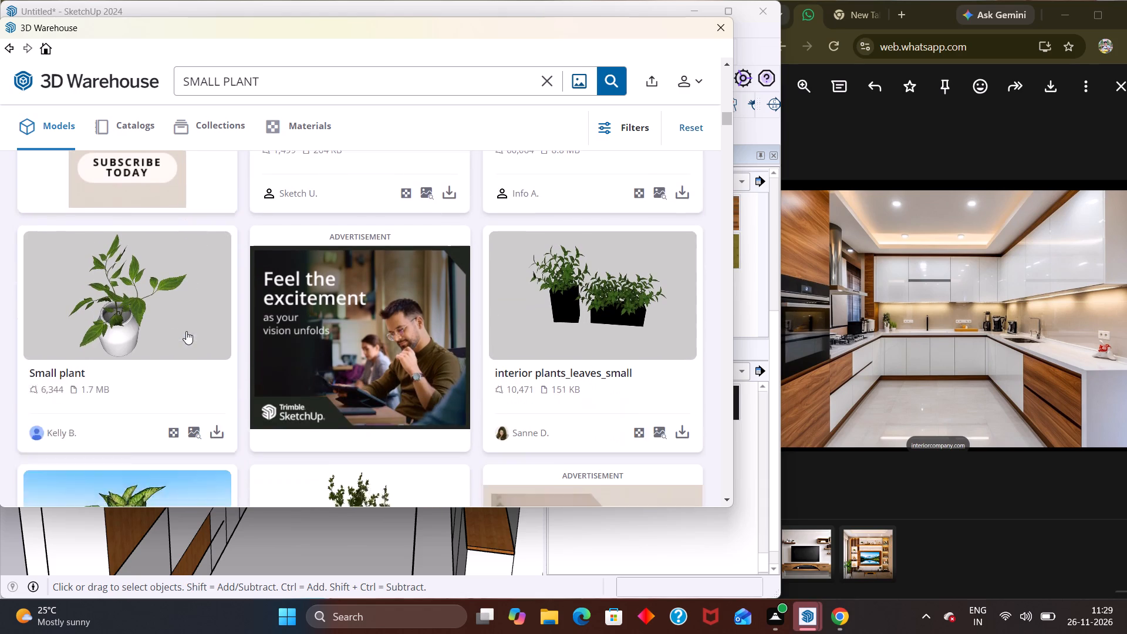
Load the 1.7 MB "Small plant" in a white pot into the model and place it on the countertop's back corner beside the wooden column.
click(224, 343)
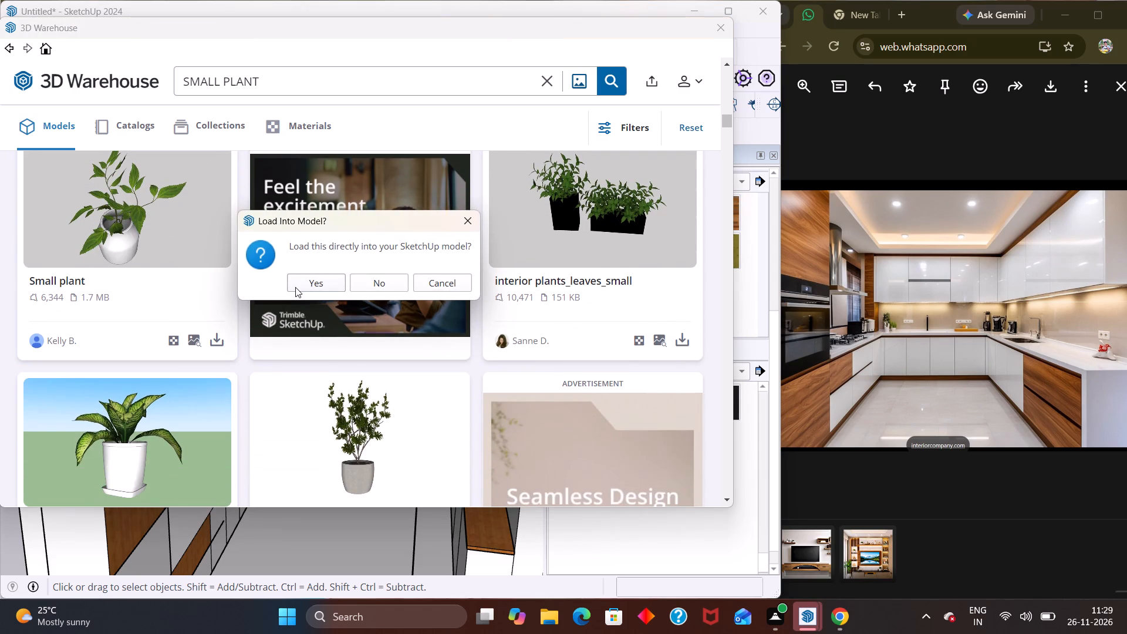
click(295, 287)
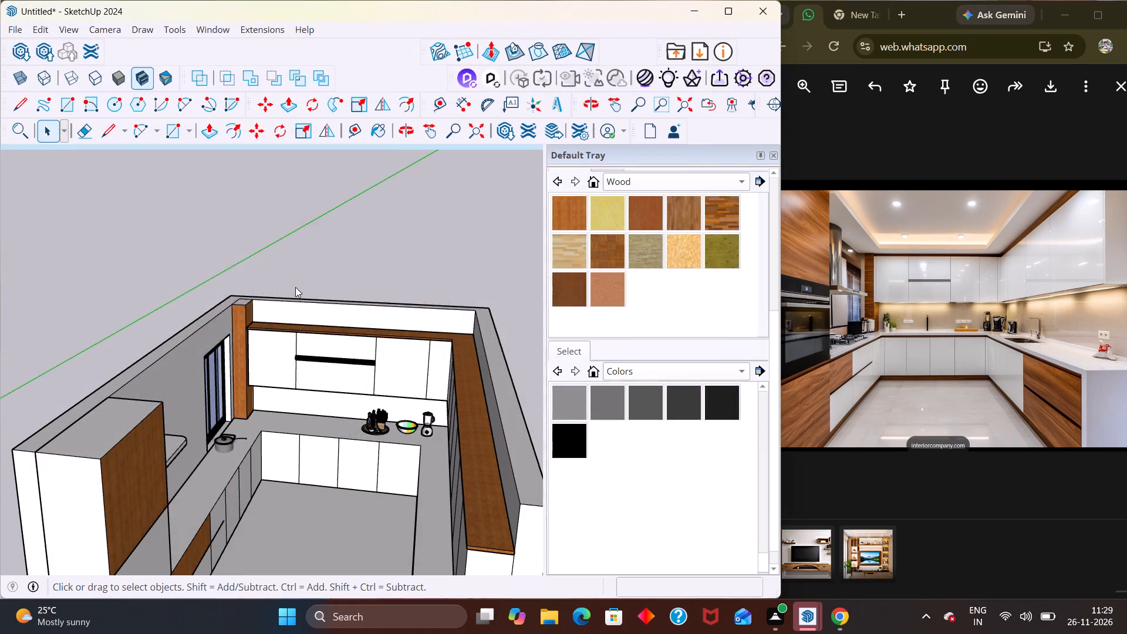
click(531, 343)
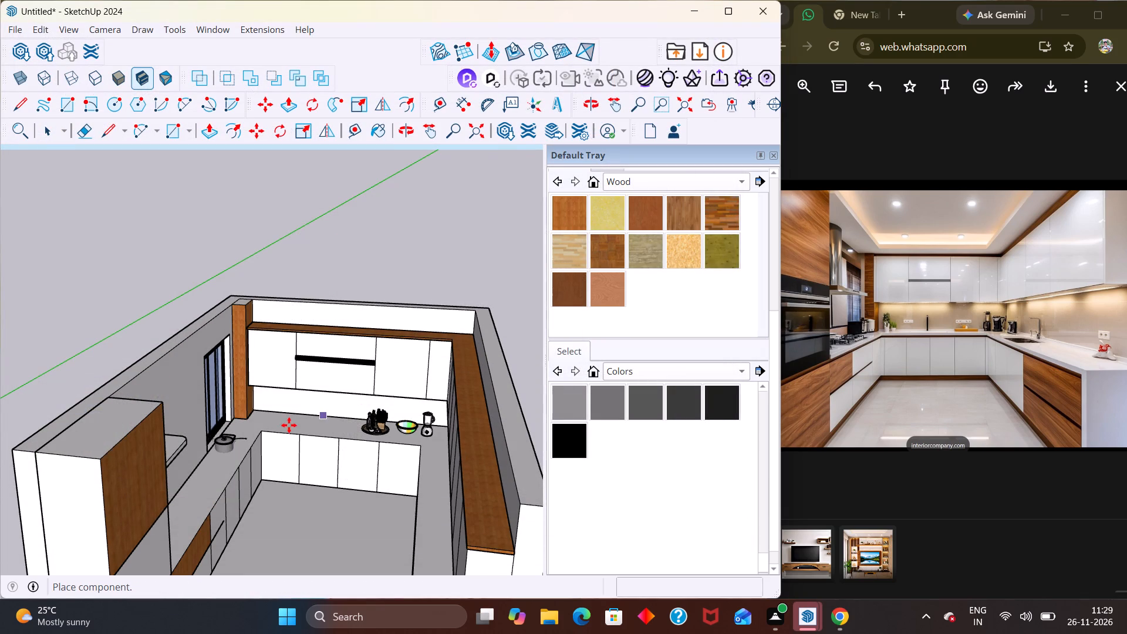
scroll(241, 424, up, 5)
scroll(242, 404, down, 2)
scroll(242, 404, up, 2)
middle_drag(266, 444, 230, 520)
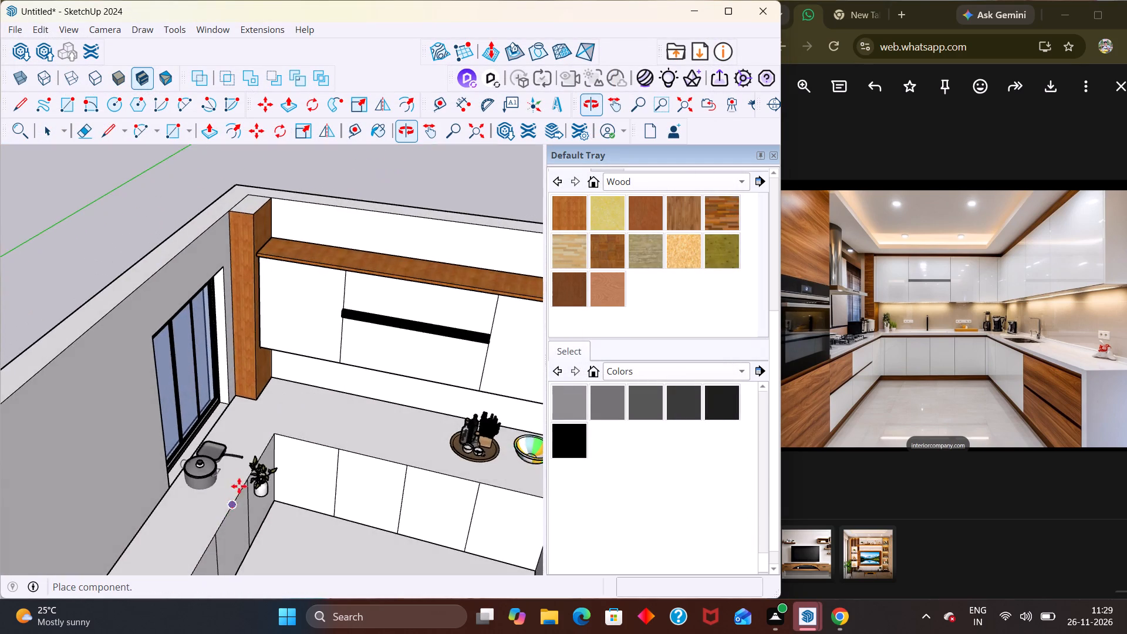
scroll(253, 472, up, 9)
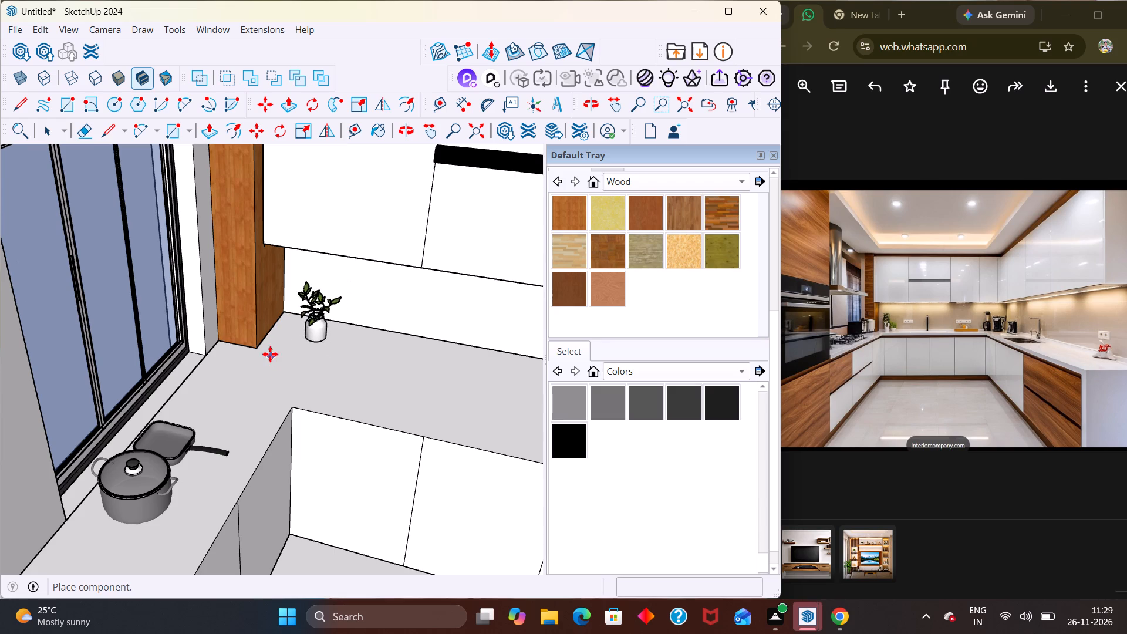
scroll(252, 363, up, 3)
middle_drag(269, 370, 248, 450)
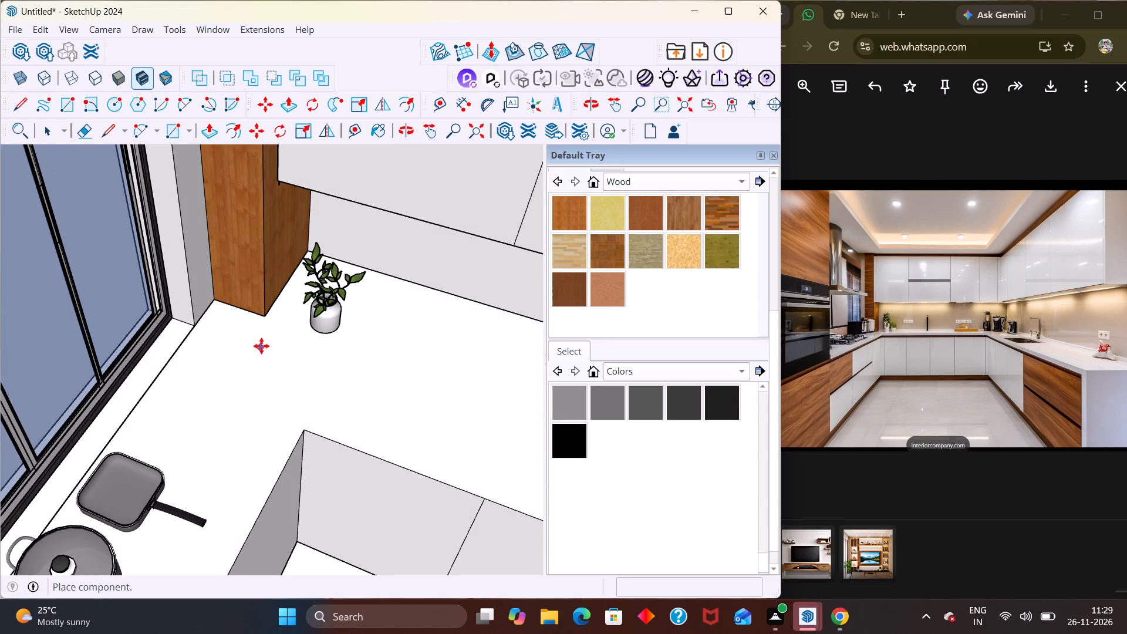
scroll(262, 343, down, 1)
scroll(262, 343, up, 2)
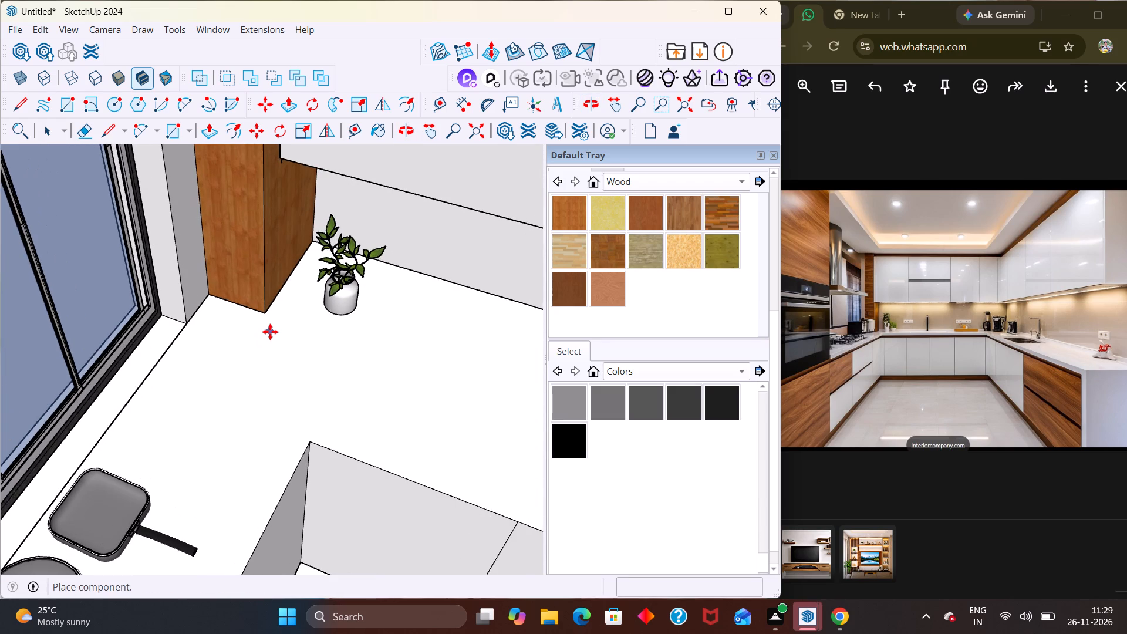
click(267, 329)
Reopen 3D Warehouse at the SMALL PLANT models and dismiss the Cyber Week promotion.
middle_drag(280, 369, 282, 307)
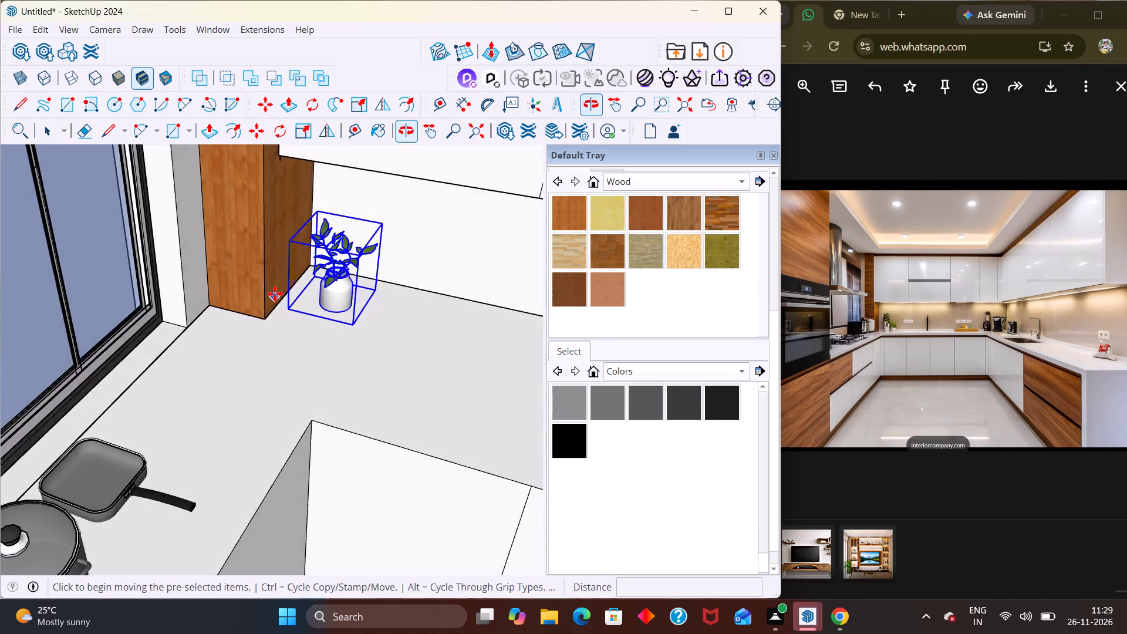
scroll(279, 281, down, 5)
click(15, 55)
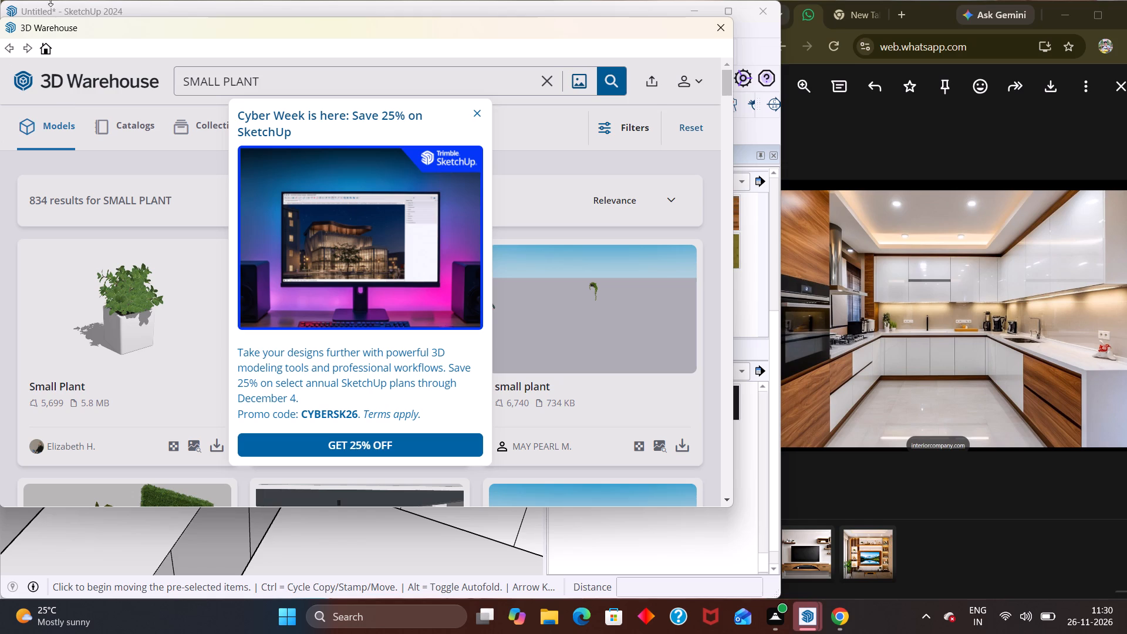
click(475, 116)
Look through the SMALL PLANT models for a second small potted plant that suits the countertop.
scroll(380, 338, down, 3)
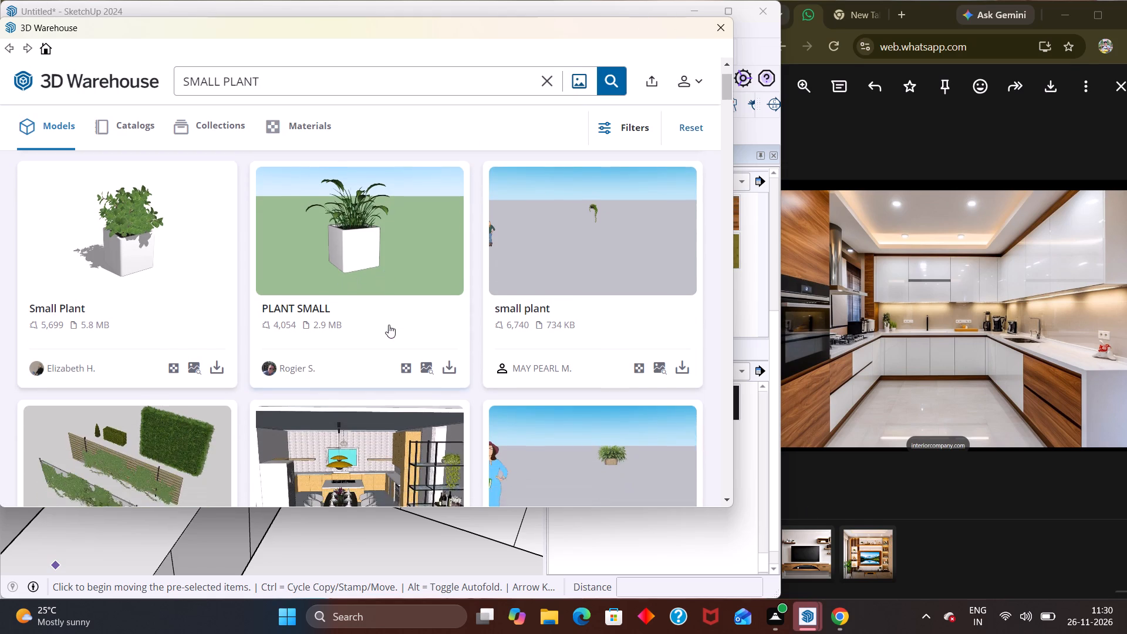
scroll(389, 325, down, 10)
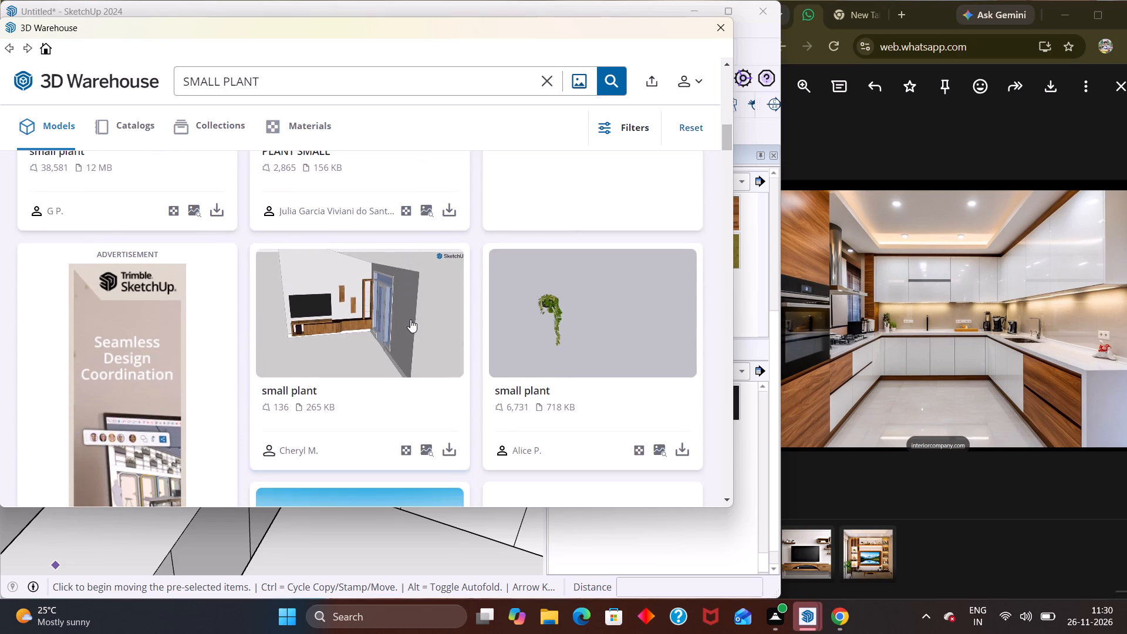
scroll(410, 319, down, 9)
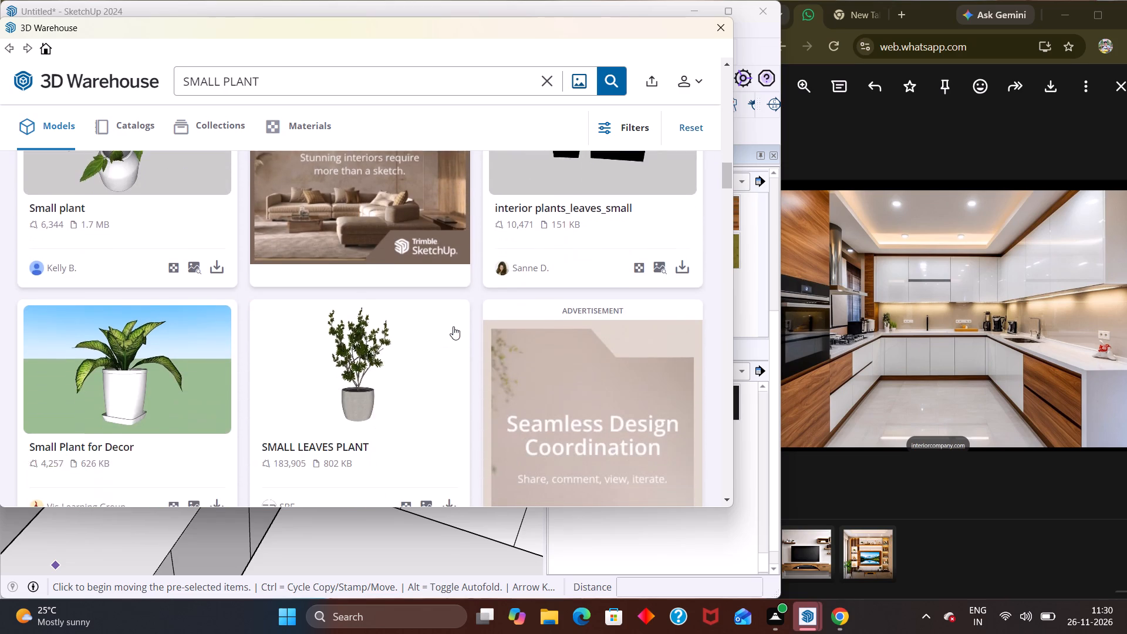
scroll(453, 326, down, 4)
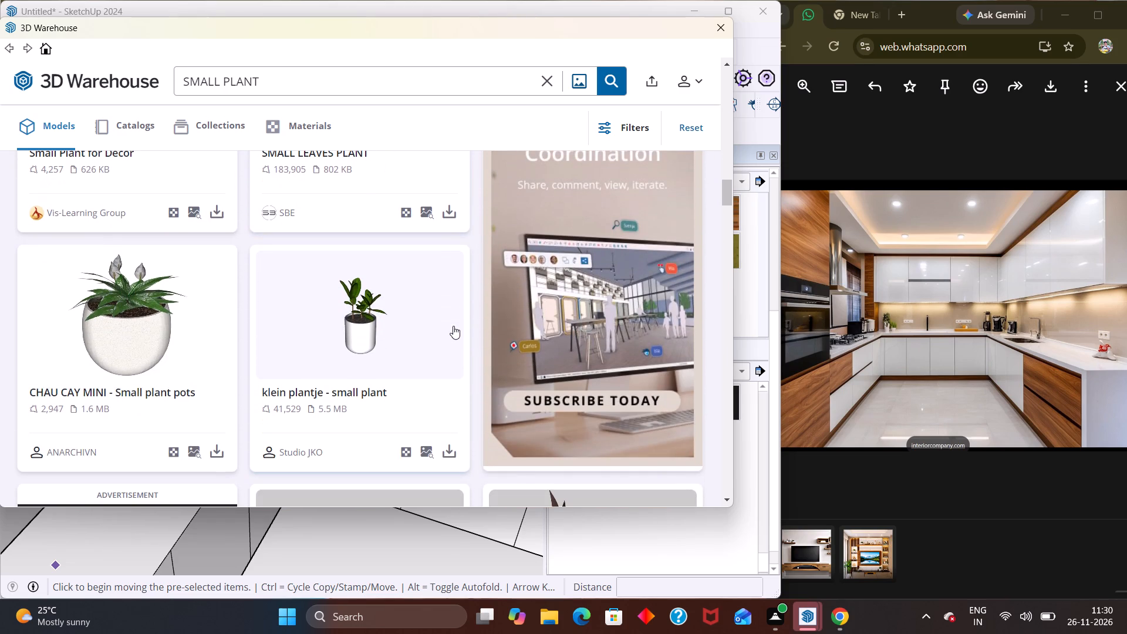
scroll(419, 337, down, 3)
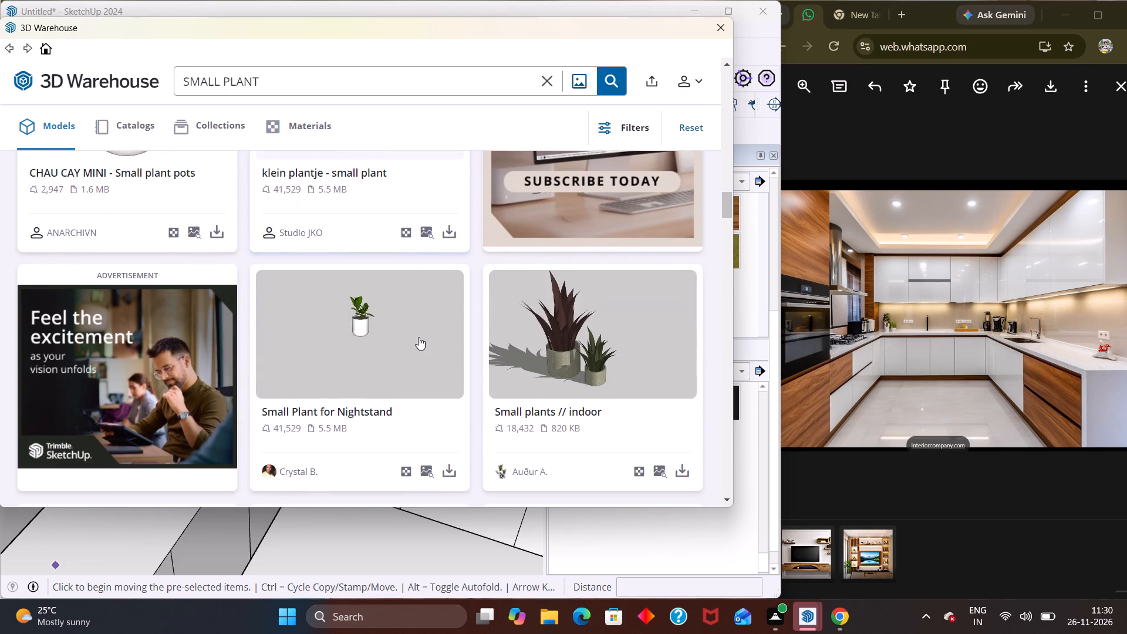
Load the "Small Plant for Nightstand" model directly and place it on the back countertop beside the first potted plant, then deselect it.
click(450, 471)
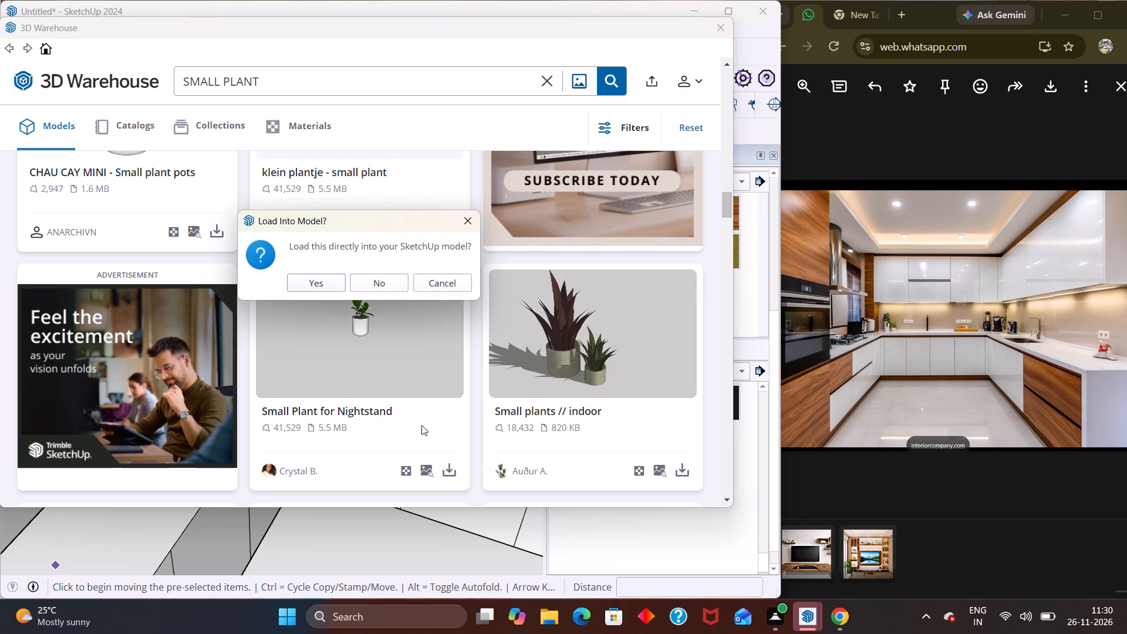
click(309, 285)
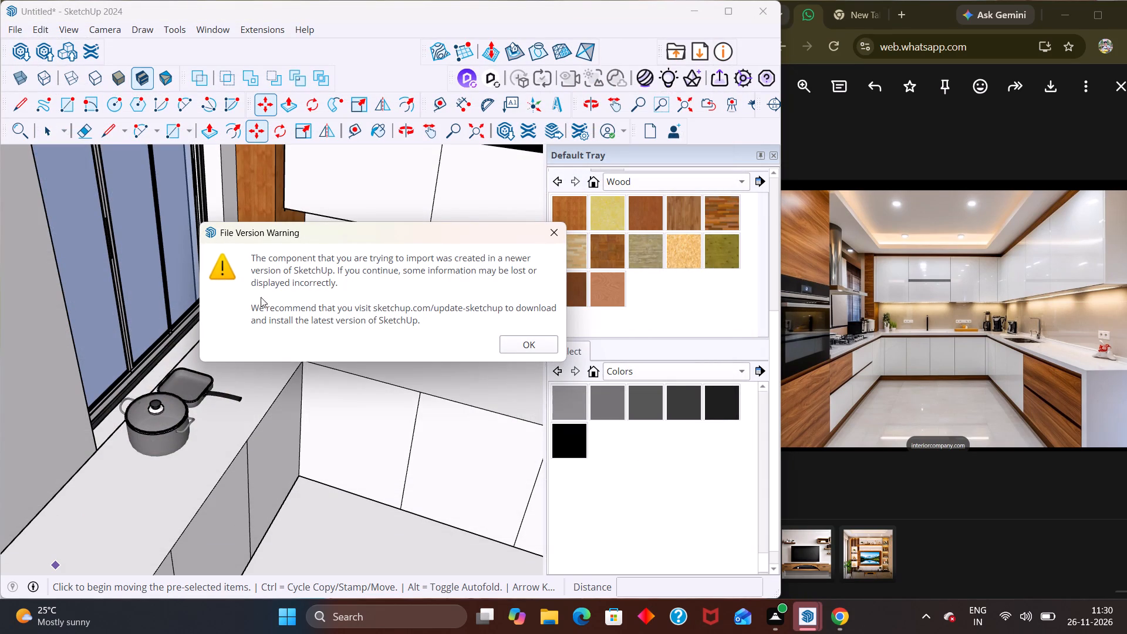
click(520, 350)
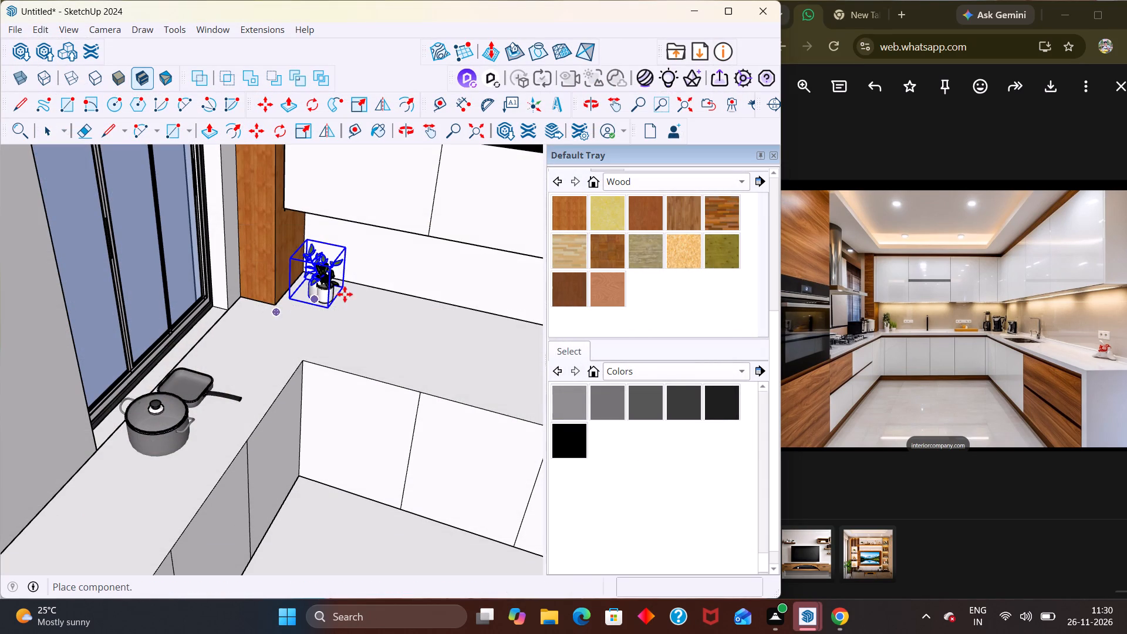
scroll(345, 301, up, 8)
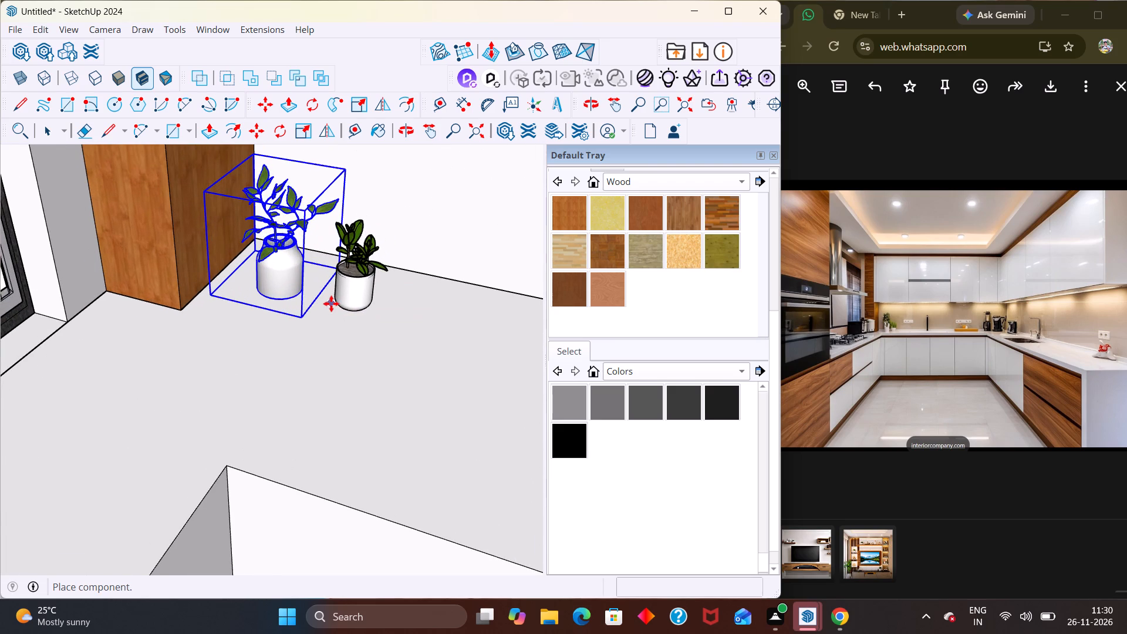
click(331, 303)
scroll(357, 272, down, 9)
key(space)
scroll(352, 252, down, 7)
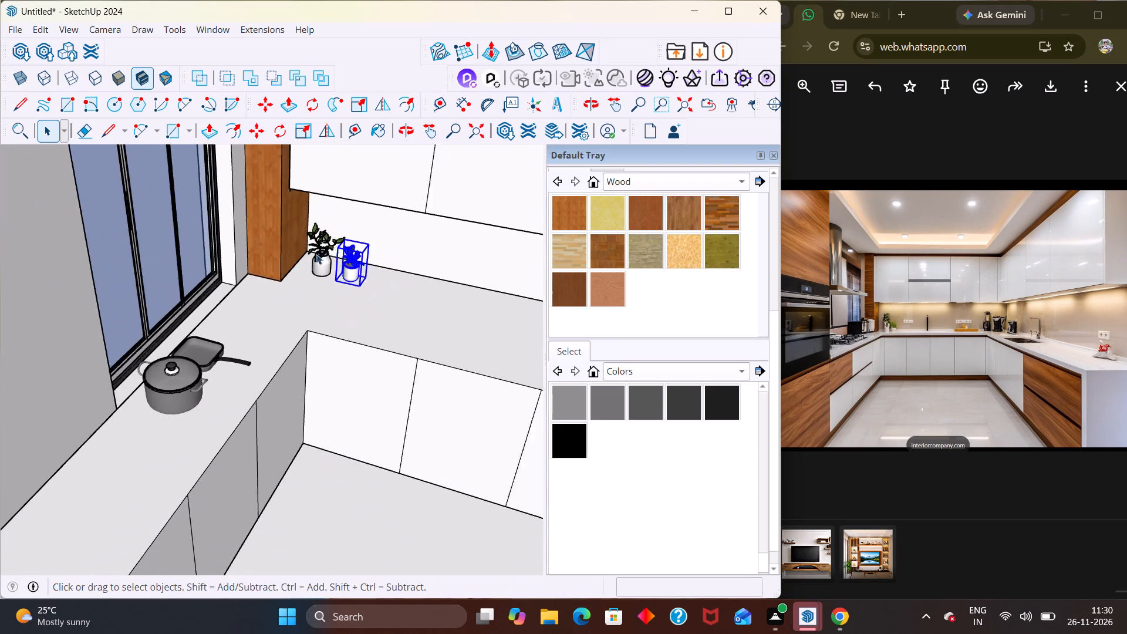
scroll(316, 254, down, 2)
scroll(316, 255, up, 1)
scroll(315, 256, down, 1)
scroll(174, 238, down, 10)
click(420, 171)
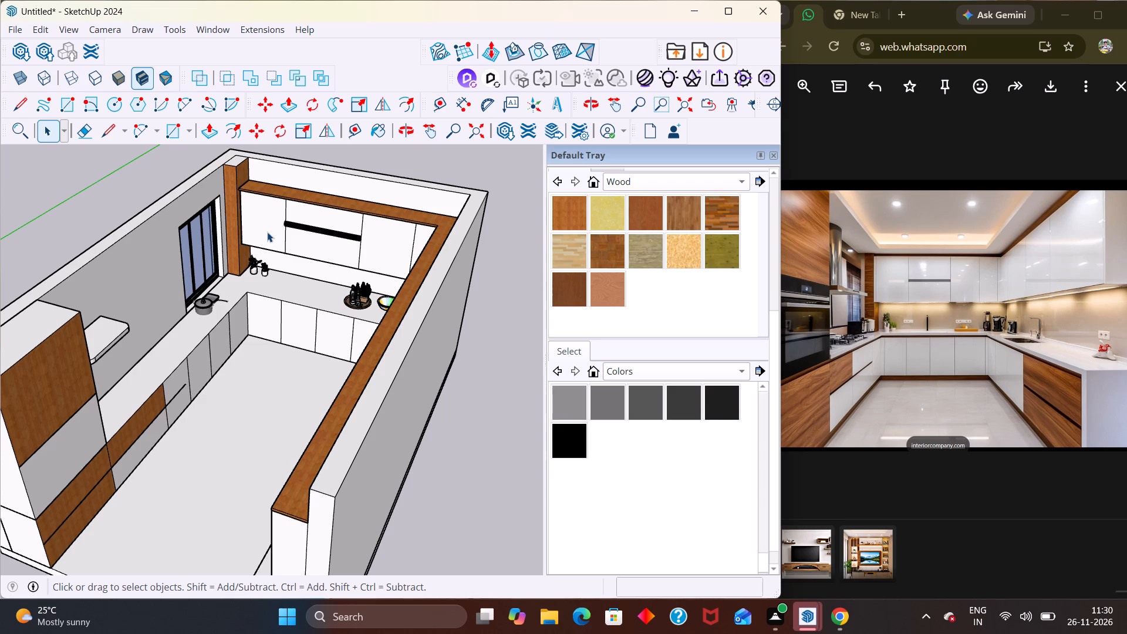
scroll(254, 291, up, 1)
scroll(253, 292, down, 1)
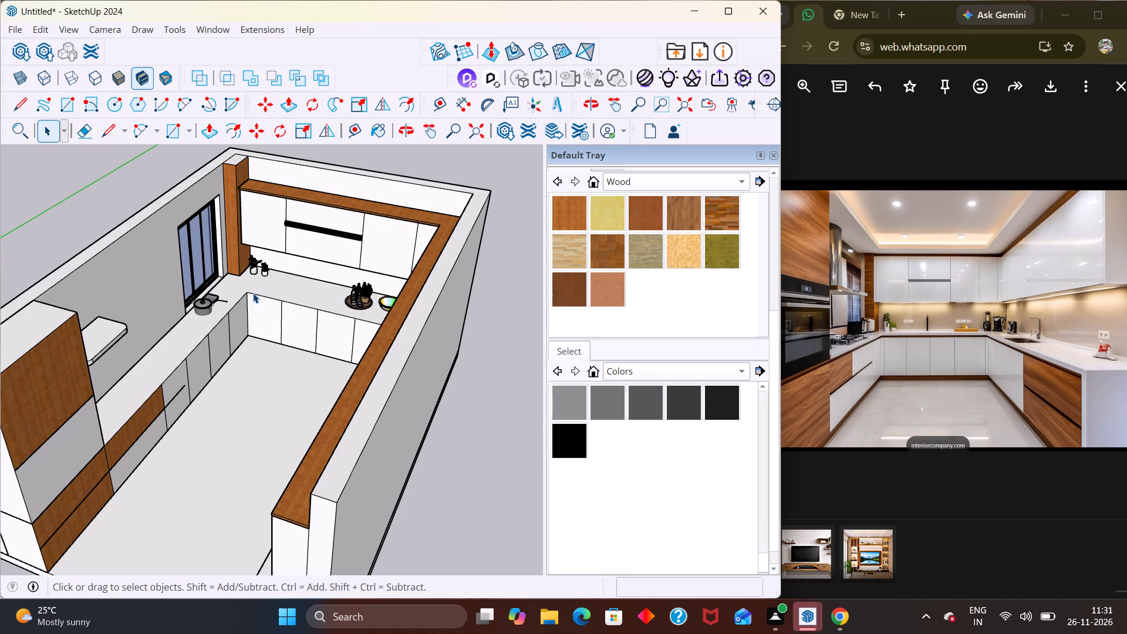